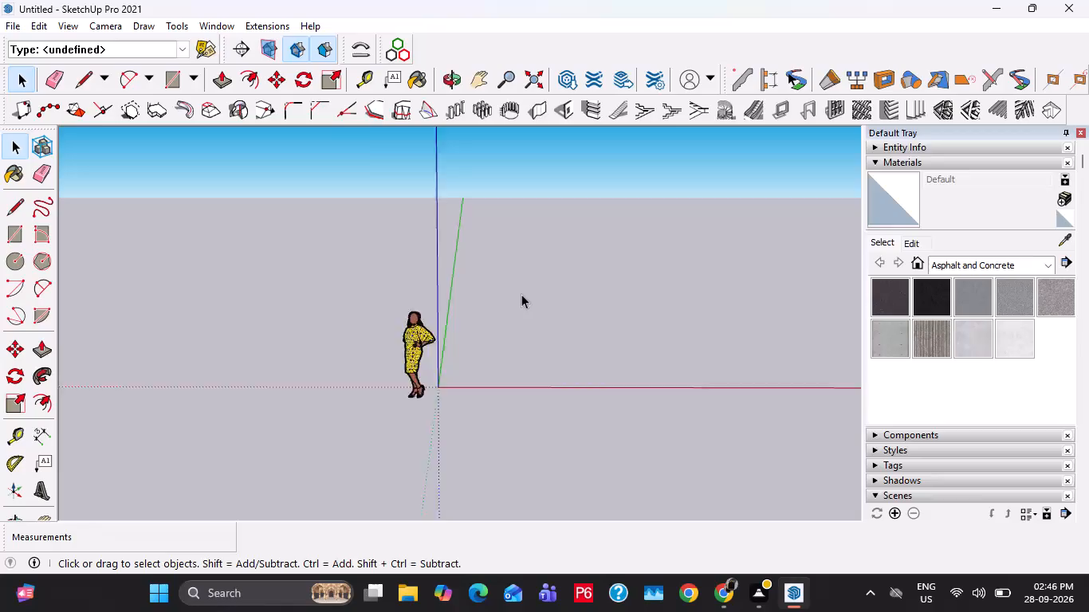
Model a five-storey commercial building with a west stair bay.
Save the model as COMMERCIAL ELEVATION DESIGN in the commerial folder inside FUJI.
{"action": "key", "text": "ctrl+s"}
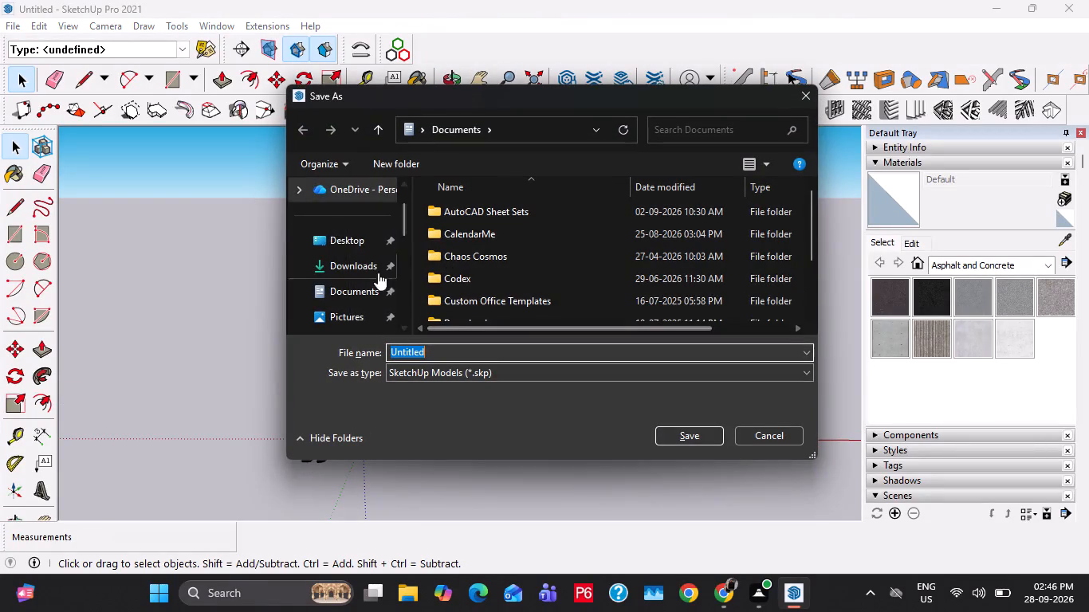
{"action": "scroll", "coordinate": [335, 245], "scroll_direction": "down", "scroll_amount": 2}
{"action": "left_click", "coordinate": [358, 284]}
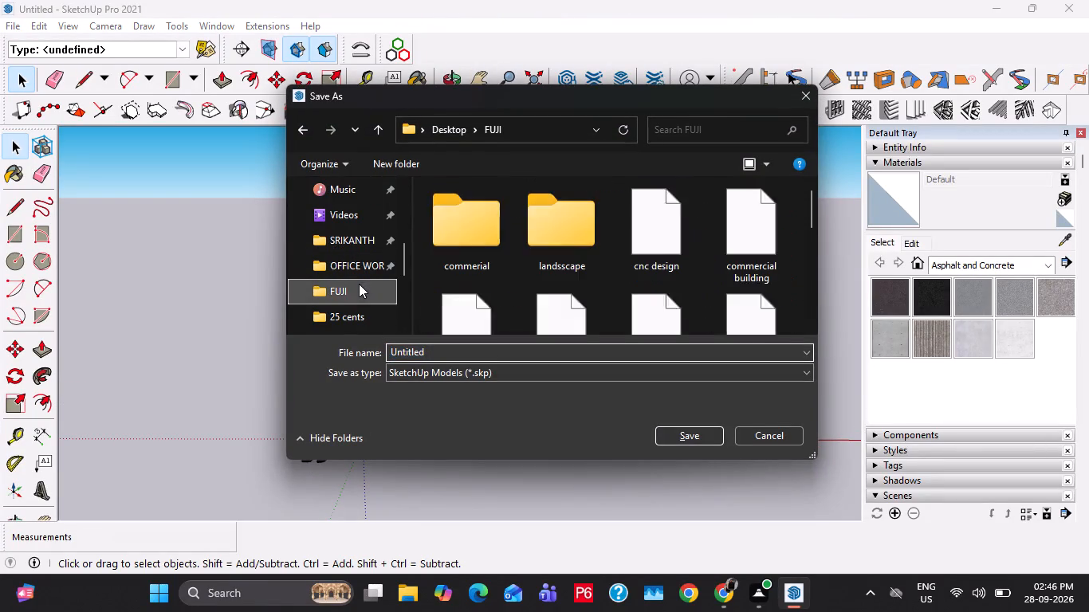
{"action": "double_click", "coordinate": [475, 241]}
{"action": "left_click", "coordinate": [478, 376]}
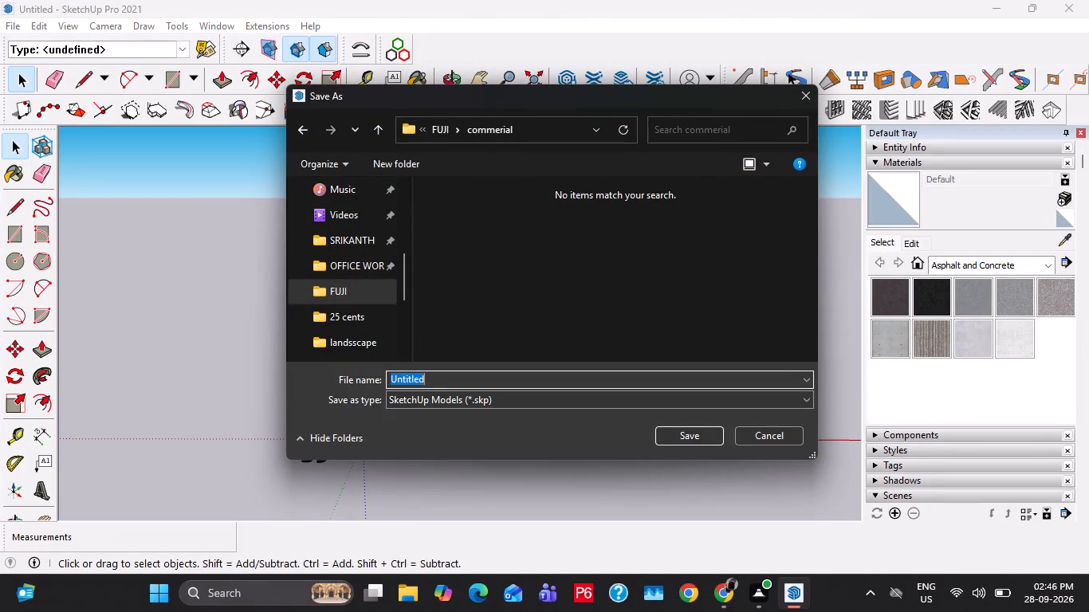
{"action": "type", "text": "COMMERCIAL ELEVATION DESIGN"}
{"action": "key", "text": "Return"}
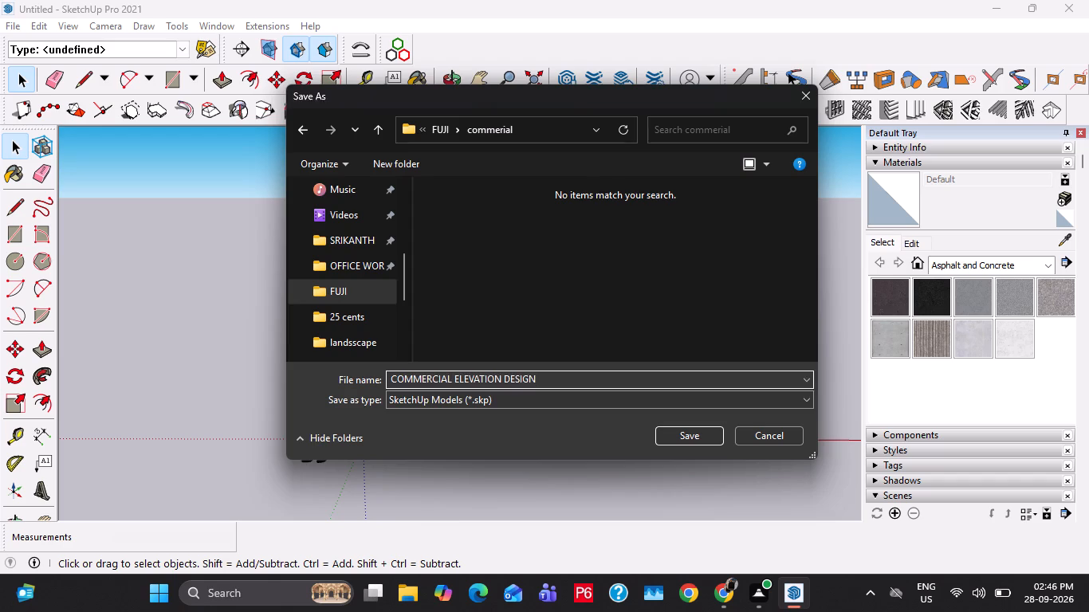
Import the building elevation image from the commerial folder and place it flat with its corner at the origin, at about 7' 2" height.
{"action": "middle_click_drag", "start_coordinate": [648, 402], "coordinate": [470, 347], "text": "shift"}
{"action": "scroll", "coordinate": [436, 289], "scroll_direction": "down", "scroll_amount": 2}
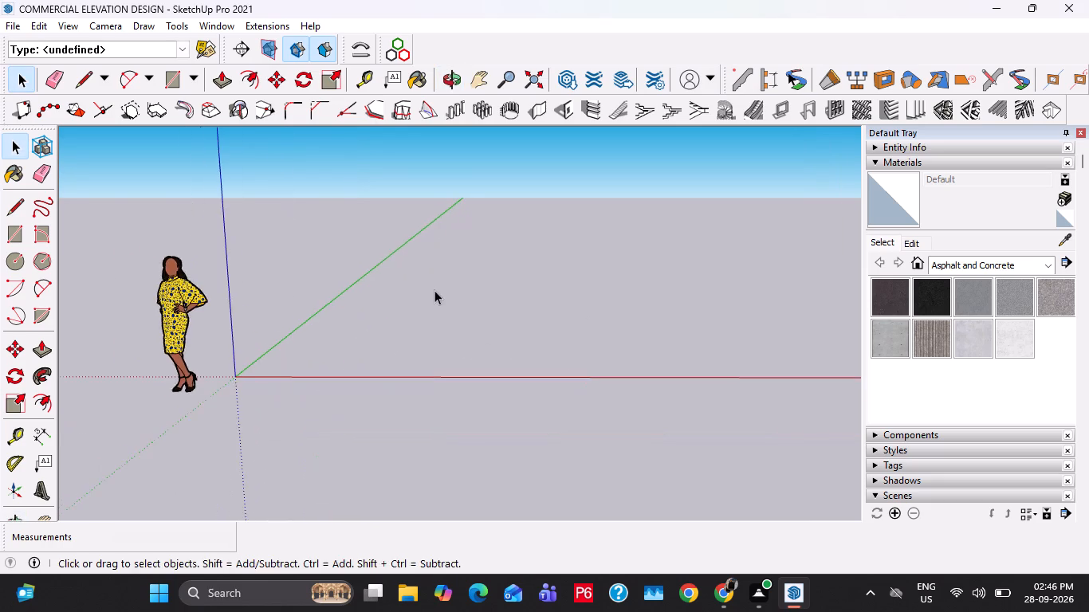
{"action": "middle_click_drag", "start_coordinate": [381, 296], "coordinate": [381, 437]}
{"action": "left_click", "coordinate": [9, 22]}
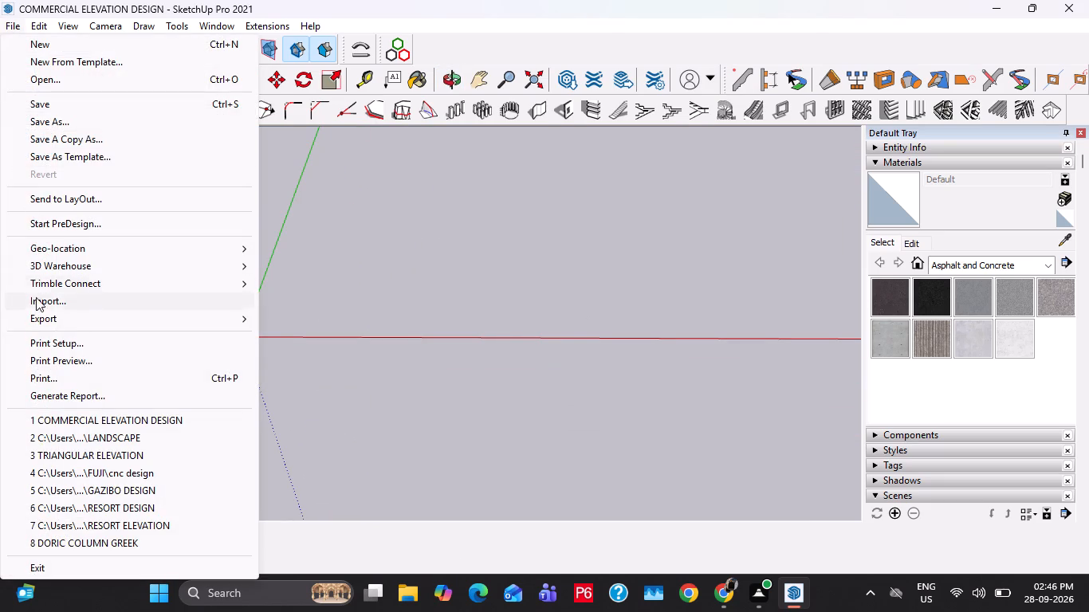
{"action": "left_click", "coordinate": [36, 300]}
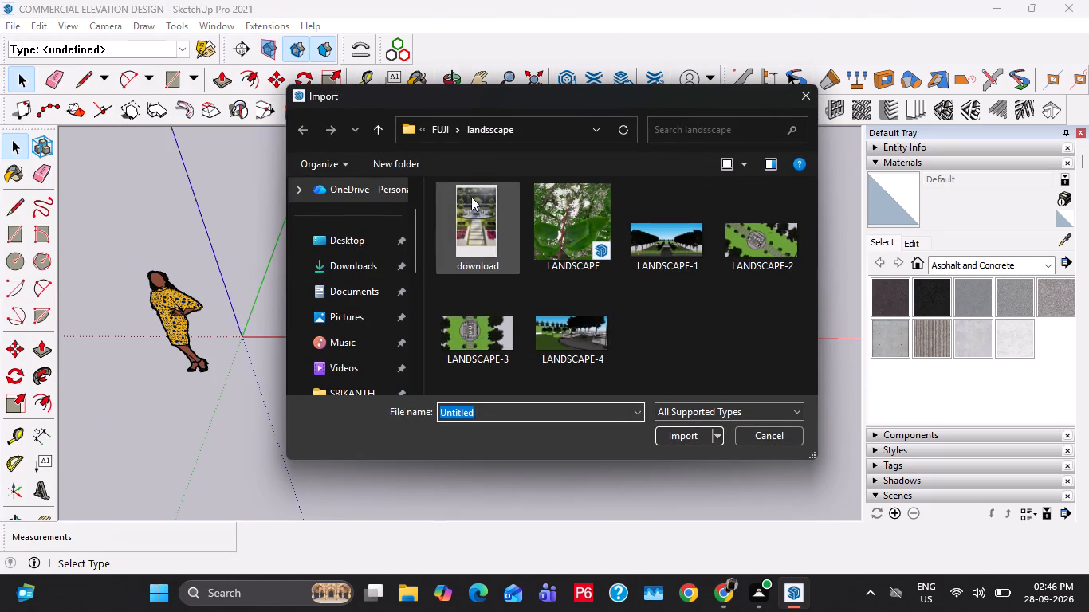
{"action": "left_click", "coordinate": [433, 135]}
{"action": "double_click", "coordinate": [492, 247]}
{"action": "left_click", "coordinate": [485, 237]}
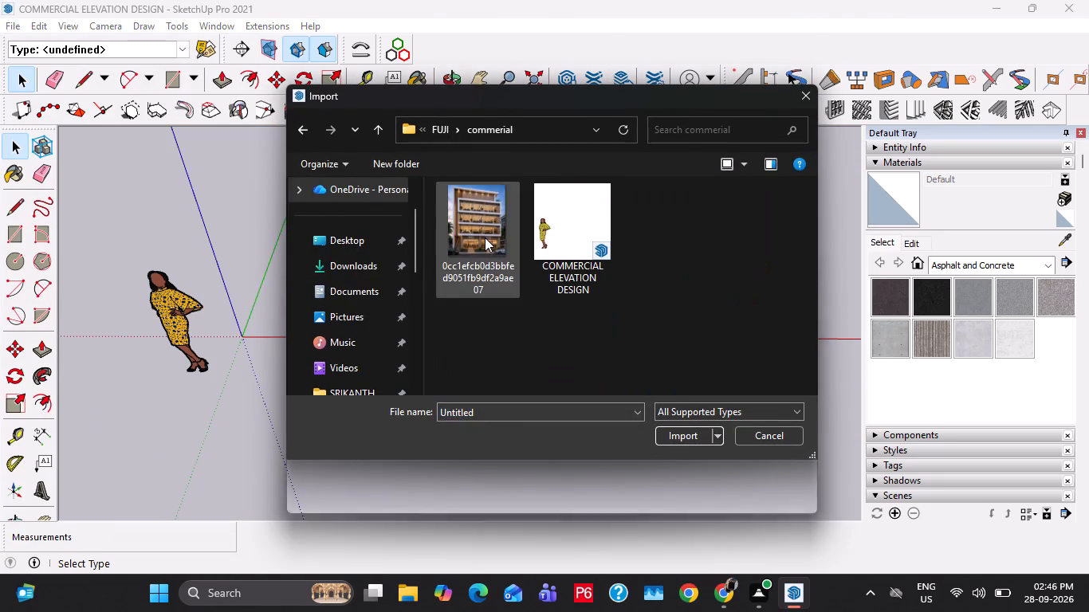
{"action": "left_click", "coordinate": [676, 486]}
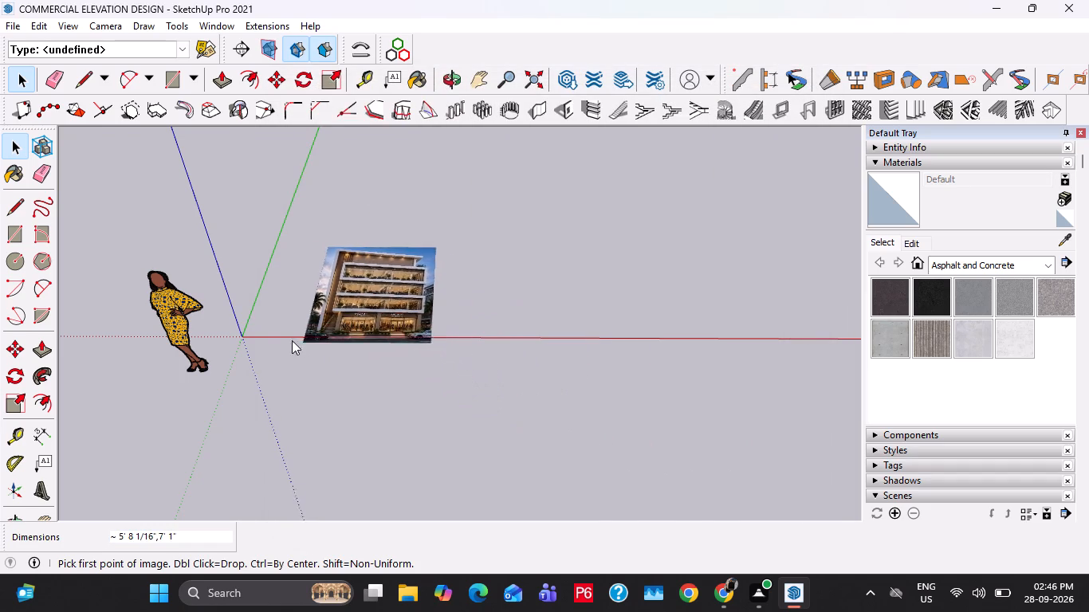
{"action": "left_click", "coordinate": [248, 335]}
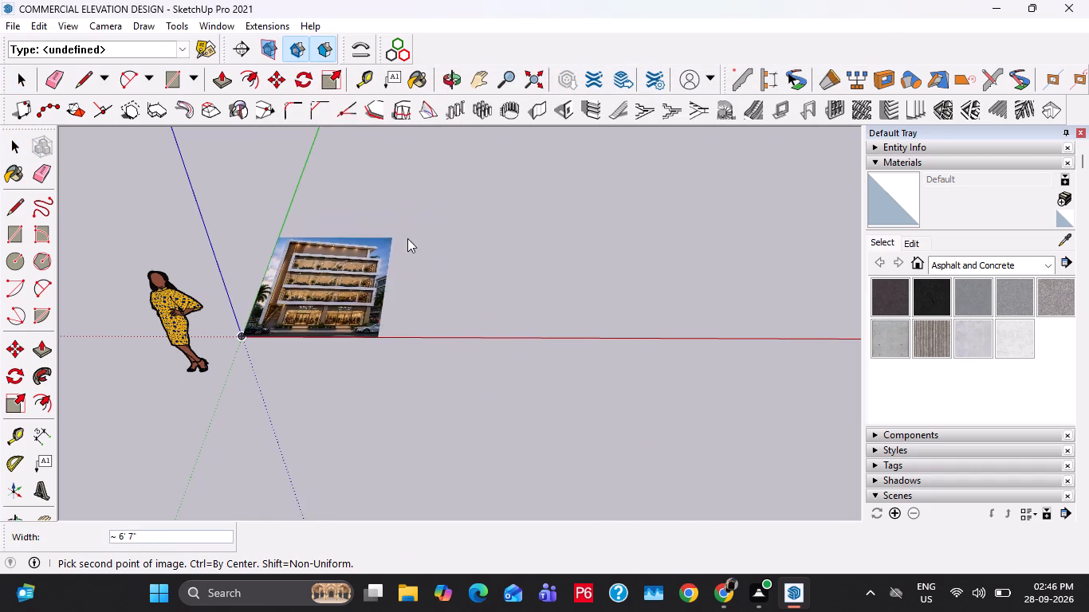
{"action": "left_click", "coordinate": [323, 239]}
{"action": "key", "text": "space"}
Rotate the imported image 90 degrees about the red axis so it stands upright on its bottom edge.
{"action": "scroll", "coordinate": [343, 280], "scroll_direction": "up", "scroll_amount": 4}
{"action": "middle_click_drag", "start_coordinate": [345, 306], "coordinate": [321, 439]}
{"action": "scroll", "coordinate": [347, 348], "scroll_direction": "down", "scroll_amount": 3}
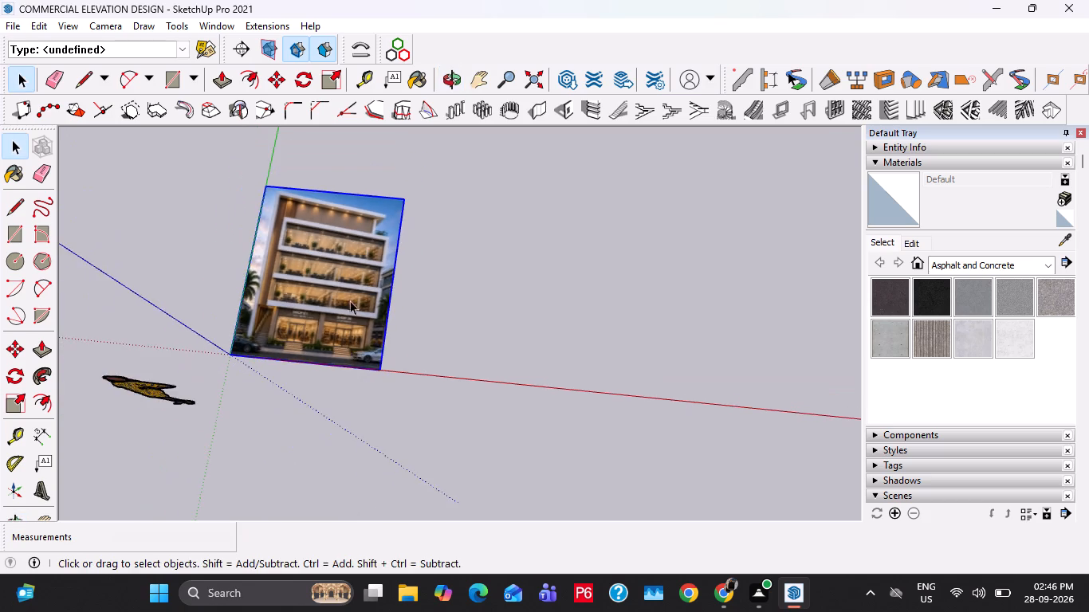
{"action": "middle_click_drag", "start_coordinate": [317, 297], "coordinate": [451, 347]}
{"action": "scroll", "coordinate": [427, 249], "scroll_direction": "down", "scroll_amount": 4}
{"action": "key", "text": "q"}
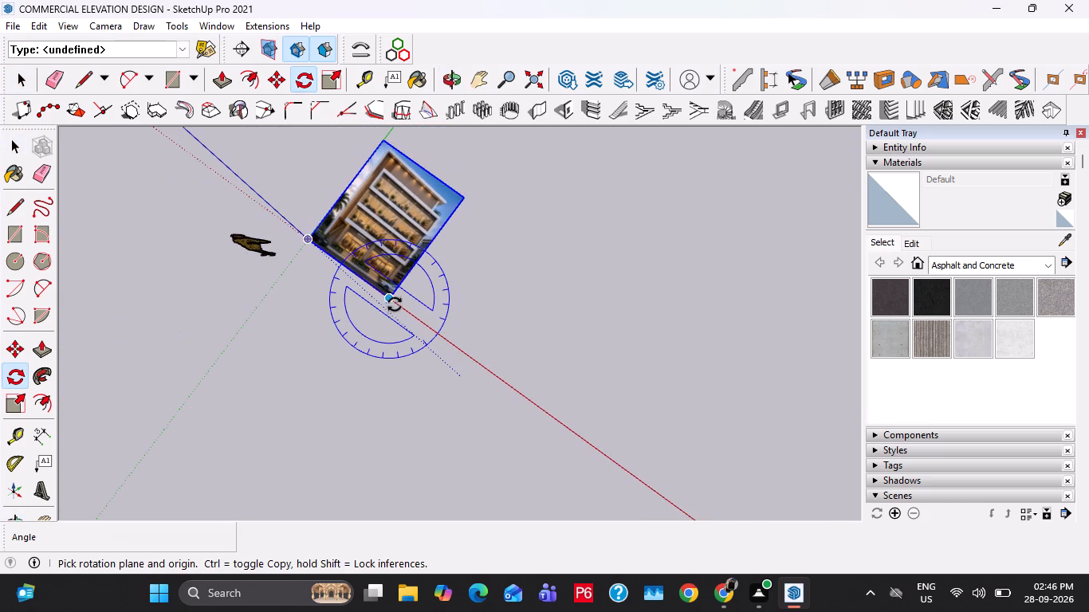
{"action": "key", "text": "Left"}
{"action": "key", "text": "Right"}
{"action": "left_click", "coordinate": [395, 300]}
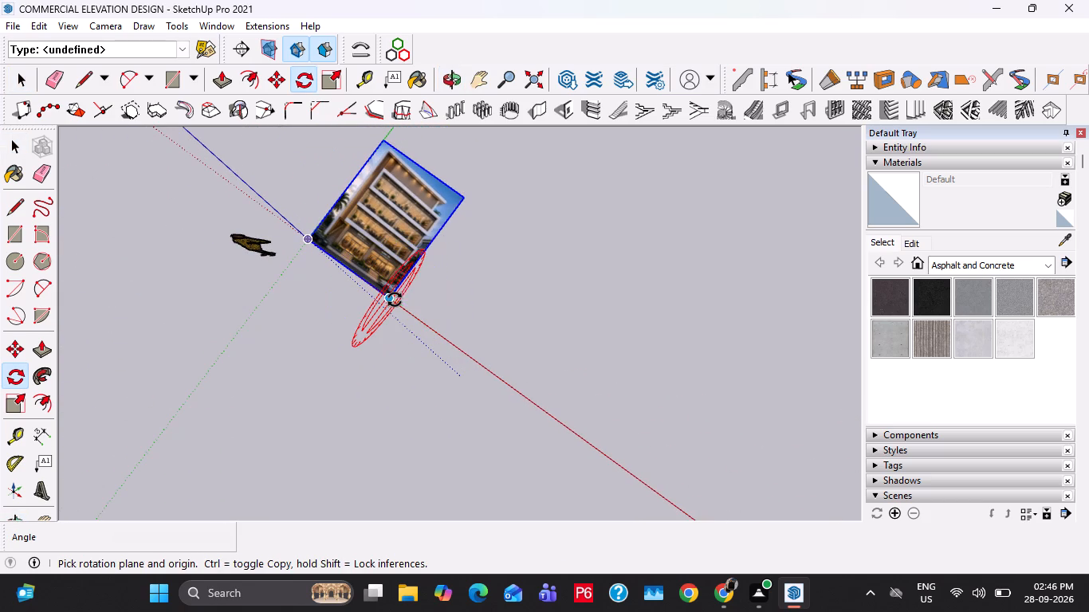
{"action": "left_click", "coordinate": [465, 198]}
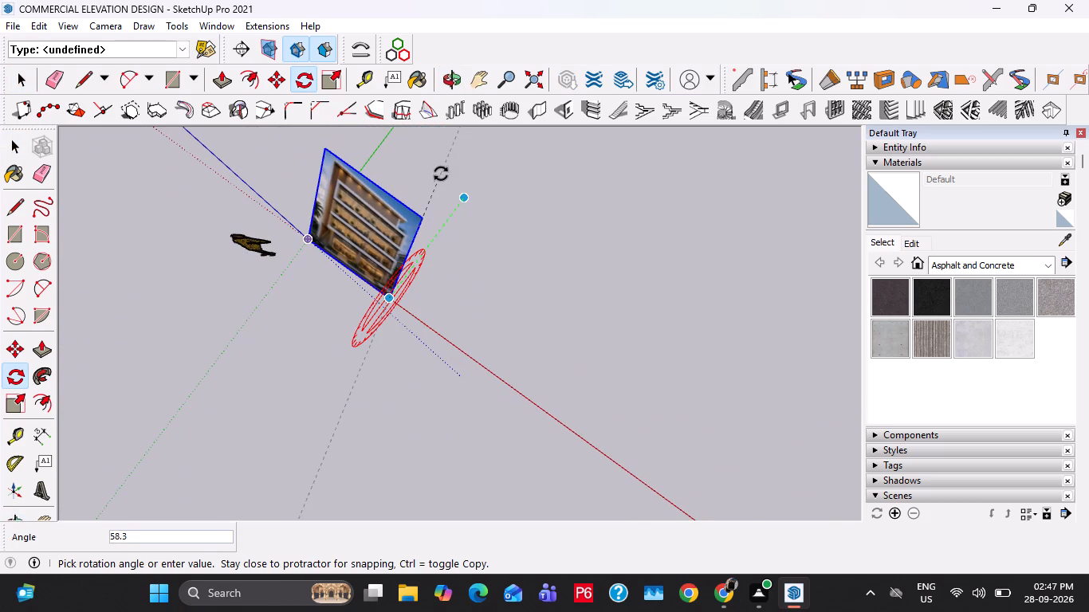
{"action": "type", "text": "90"}
{"action": "key", "text": "Return"}
{"action": "key", "text": "space"}
Create guides along the green axis and parallel to it through the image's lower corner away from the origin.
{"action": "middle_click_drag", "start_coordinate": [391, 281], "coordinate": [430, 224]}
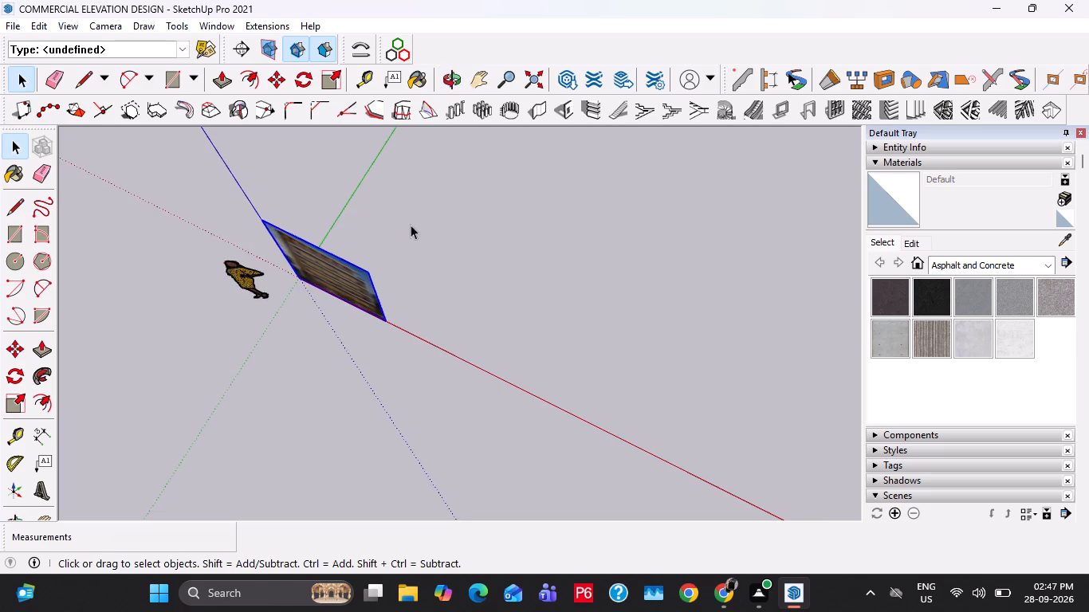
{"action": "scroll", "coordinate": [411, 225], "scroll_direction": "down", "scroll_amount": 4}
{"action": "key", "text": "t"}
{"action": "double_click", "coordinate": [398, 158]}
{"action": "left_click", "coordinate": [389, 173]}
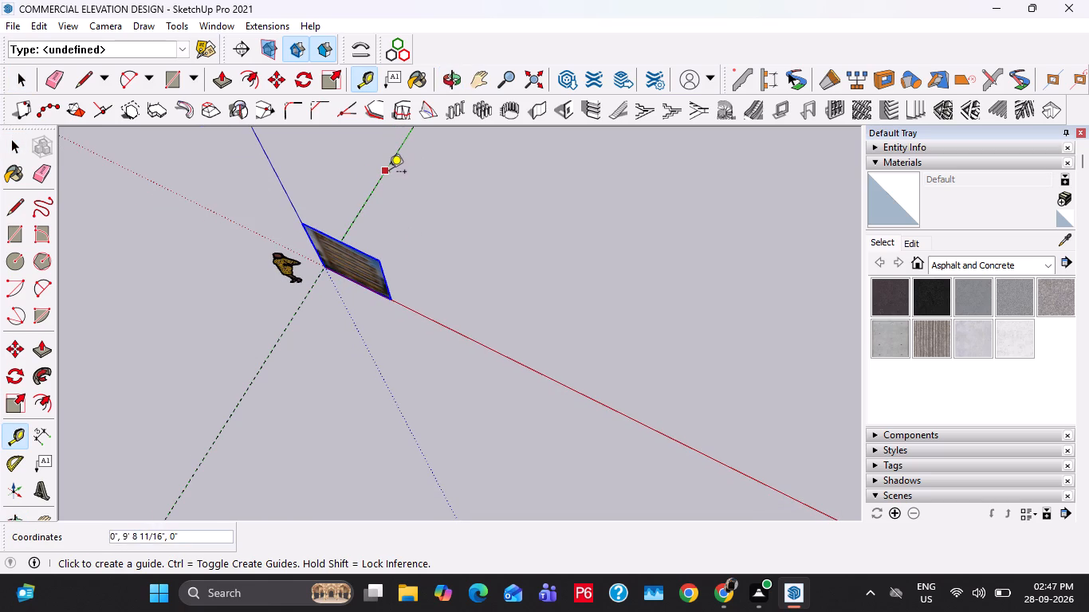
{"action": "left_click", "coordinate": [393, 304]}
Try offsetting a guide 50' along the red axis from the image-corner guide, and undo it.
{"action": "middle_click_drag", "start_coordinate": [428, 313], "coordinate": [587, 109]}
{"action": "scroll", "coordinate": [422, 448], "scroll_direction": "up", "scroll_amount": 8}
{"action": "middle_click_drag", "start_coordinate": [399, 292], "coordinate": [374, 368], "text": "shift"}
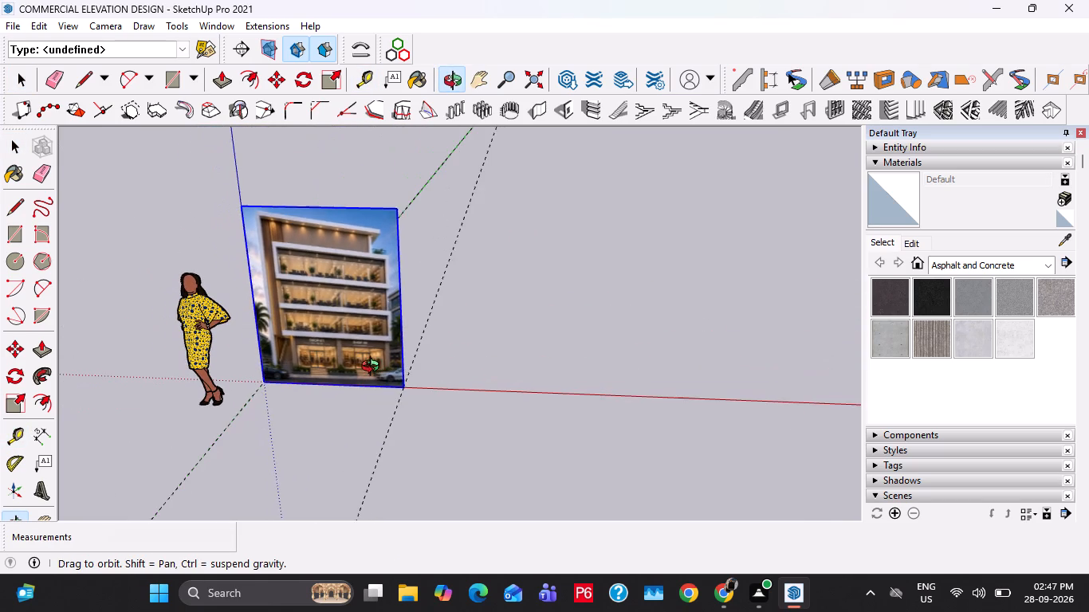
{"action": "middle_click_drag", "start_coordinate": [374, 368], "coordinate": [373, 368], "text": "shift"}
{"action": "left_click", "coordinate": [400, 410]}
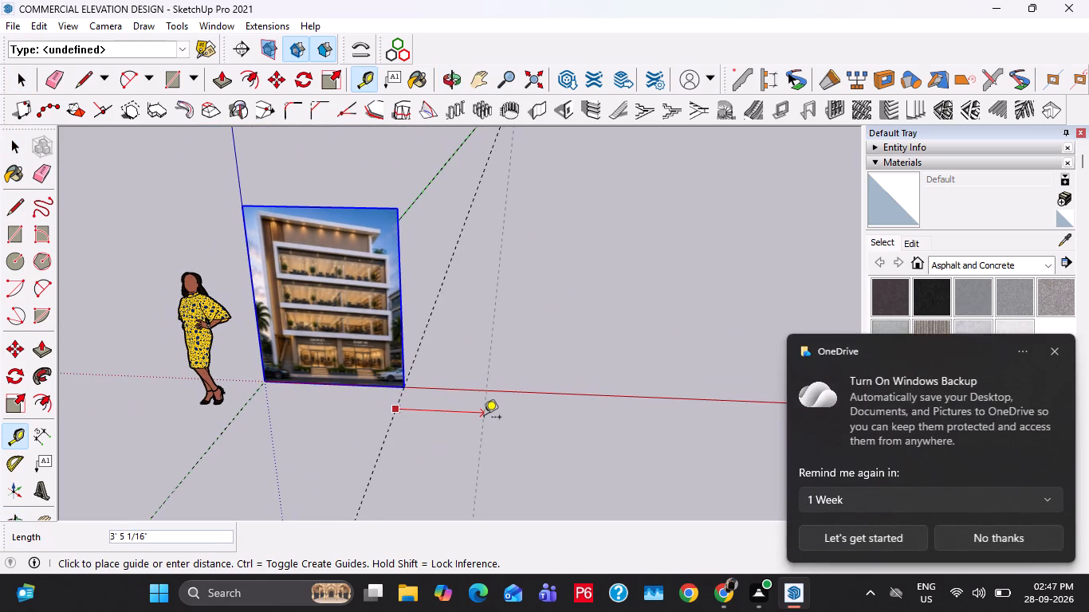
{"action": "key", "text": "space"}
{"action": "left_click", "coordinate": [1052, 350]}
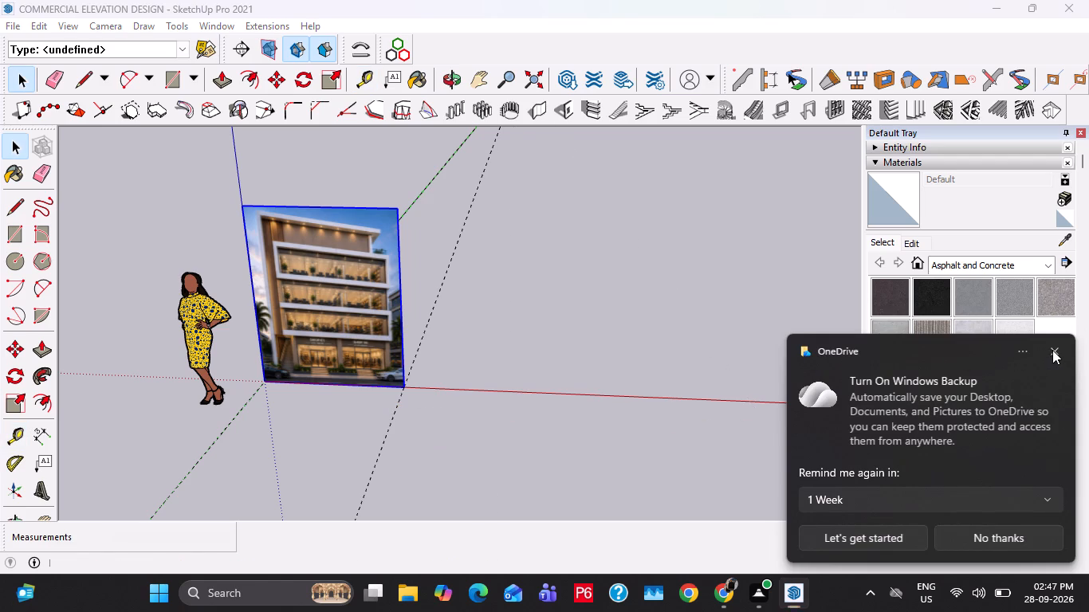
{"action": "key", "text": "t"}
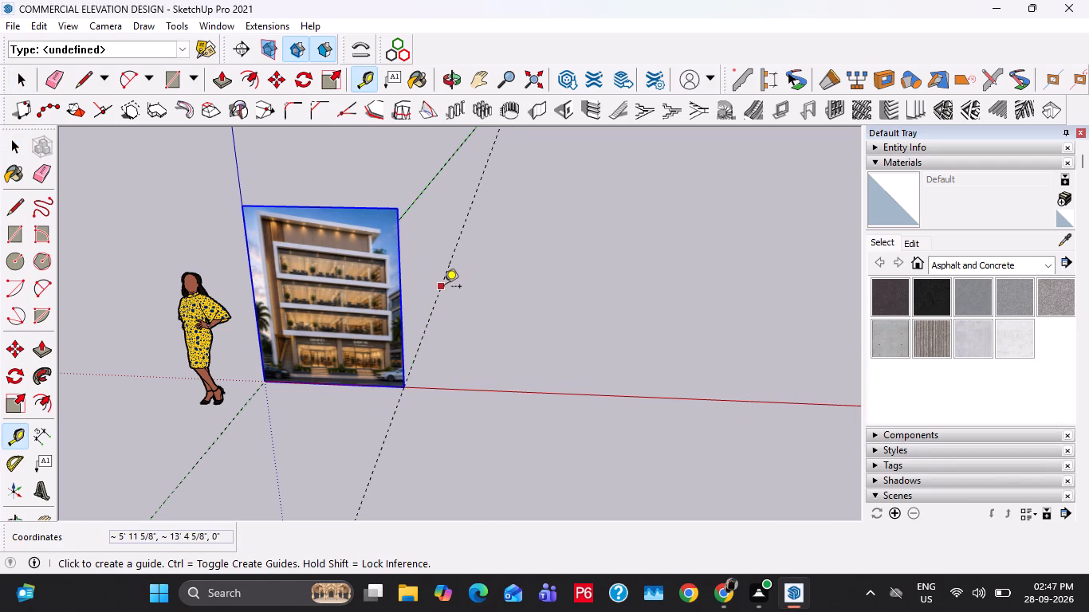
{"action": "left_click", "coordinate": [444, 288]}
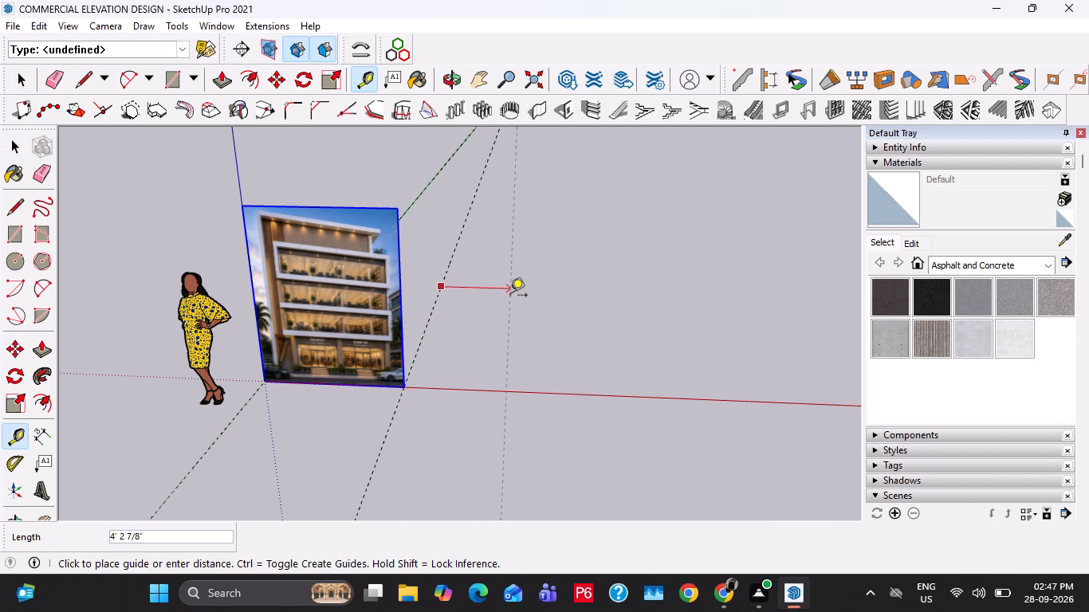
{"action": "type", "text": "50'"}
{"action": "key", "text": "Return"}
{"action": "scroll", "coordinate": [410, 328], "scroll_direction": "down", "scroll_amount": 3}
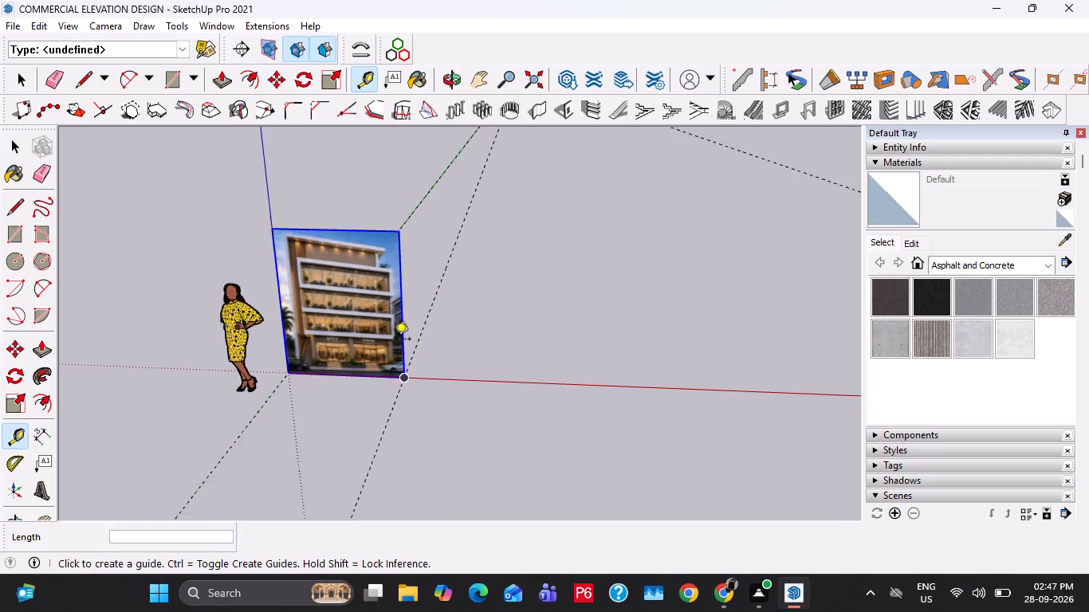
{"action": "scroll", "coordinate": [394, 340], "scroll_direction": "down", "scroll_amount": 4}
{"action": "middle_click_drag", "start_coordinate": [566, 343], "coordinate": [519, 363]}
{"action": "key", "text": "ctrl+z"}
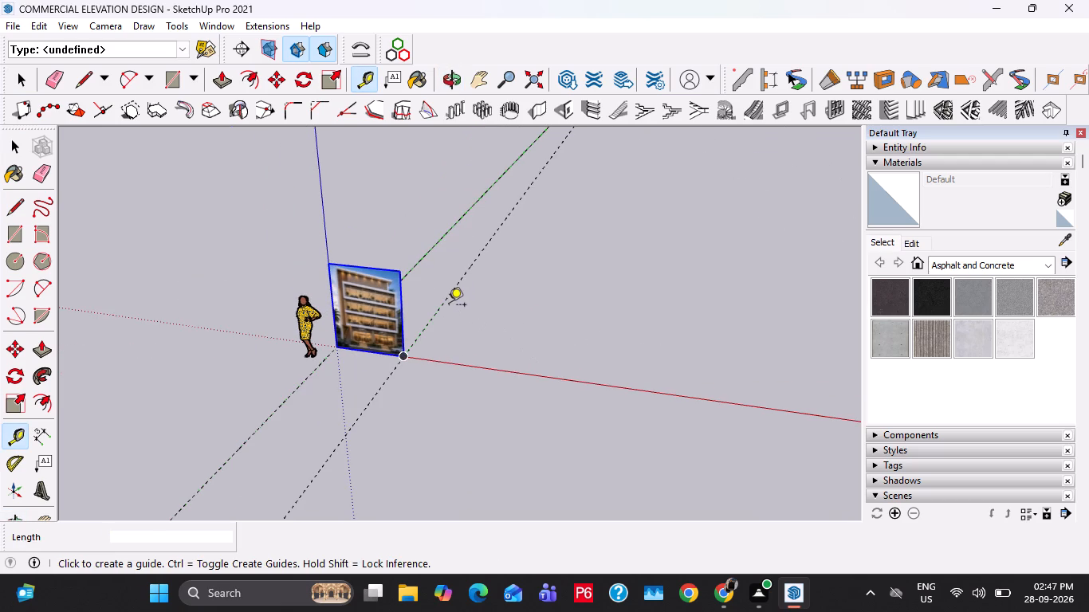
Offset a parallel guide 40' along the red axis from the guide at the image's corner.
{"action": "left_click", "coordinate": [445, 304]}
{"action": "key", "text": "4"}
{"action": "type", "text": "0'"}
{"action": "key", "text": "Return"}
Add 1'6" offset guides, one from the image-corner guide and one from the red axis, both toward the plot's interior.
{"action": "scroll", "coordinate": [477, 339], "scroll_direction": "down", "scroll_amount": 5}
{"action": "middle_click_drag", "start_coordinate": [530, 359], "coordinate": [553, 349]}
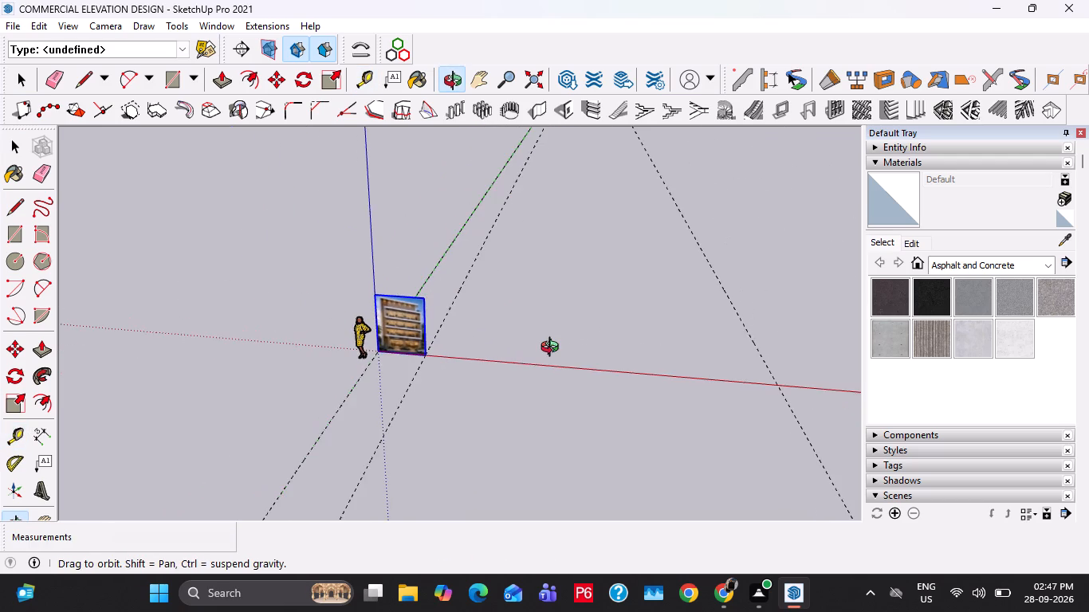
{"action": "middle_click_drag", "start_coordinate": [553, 349], "coordinate": [567, 338]}
{"action": "scroll", "coordinate": [409, 360], "scroll_direction": "up", "scroll_amount": 16}
{"action": "key", "text": "space"}
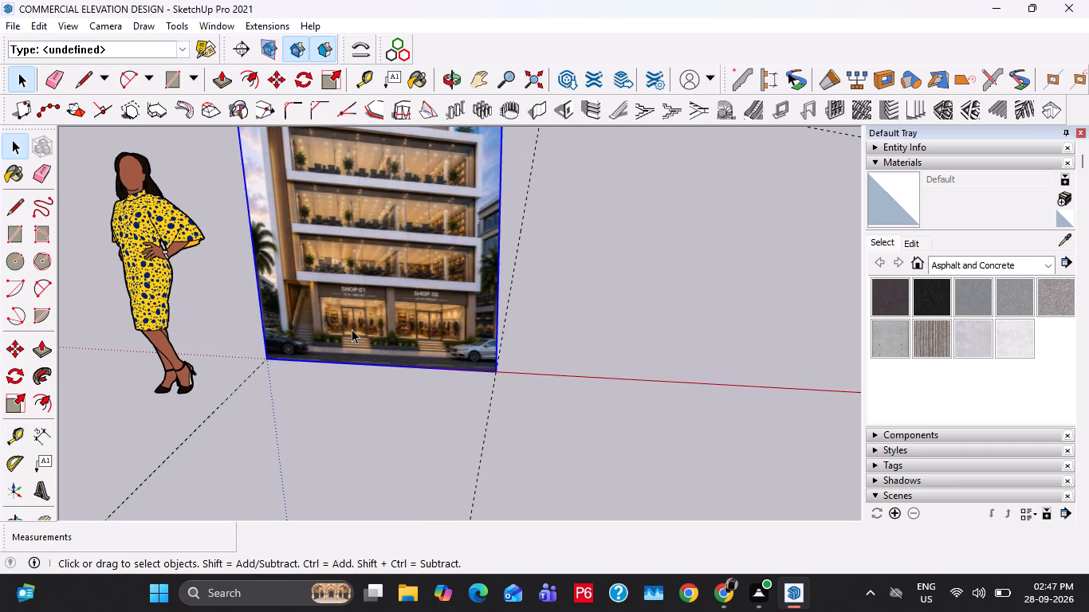
{"action": "middle_click_drag", "start_coordinate": [662, 386], "coordinate": [608, 445]}
{"action": "key", "text": "t"}
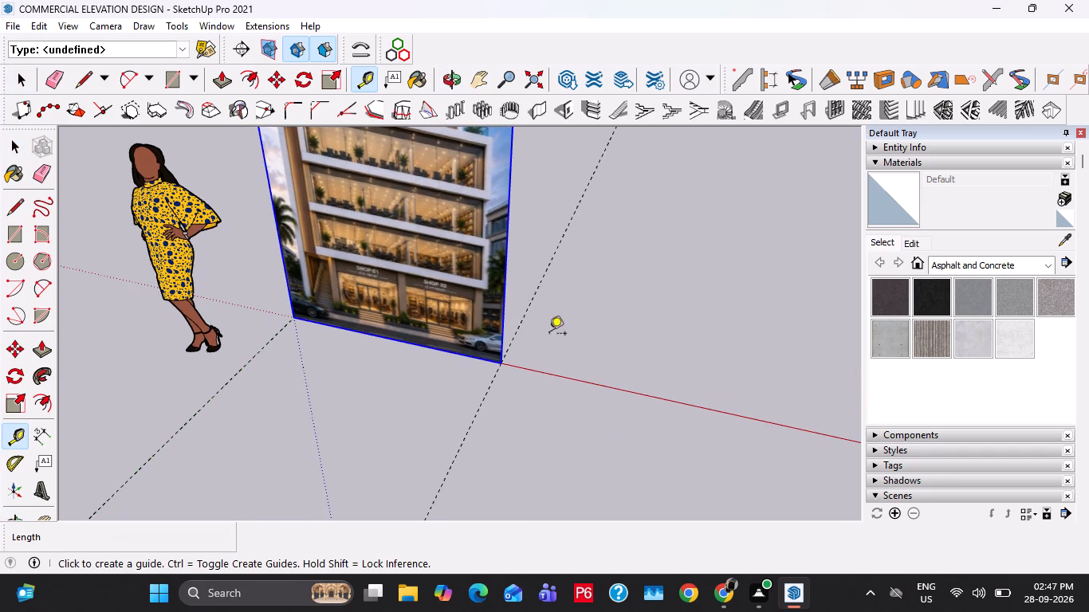
{"action": "left_click", "coordinate": [522, 319]}
{"action": "type", "text": "1'6\""}
{"action": "key", "text": "Return"}
{"action": "left_click", "coordinate": [544, 369]}
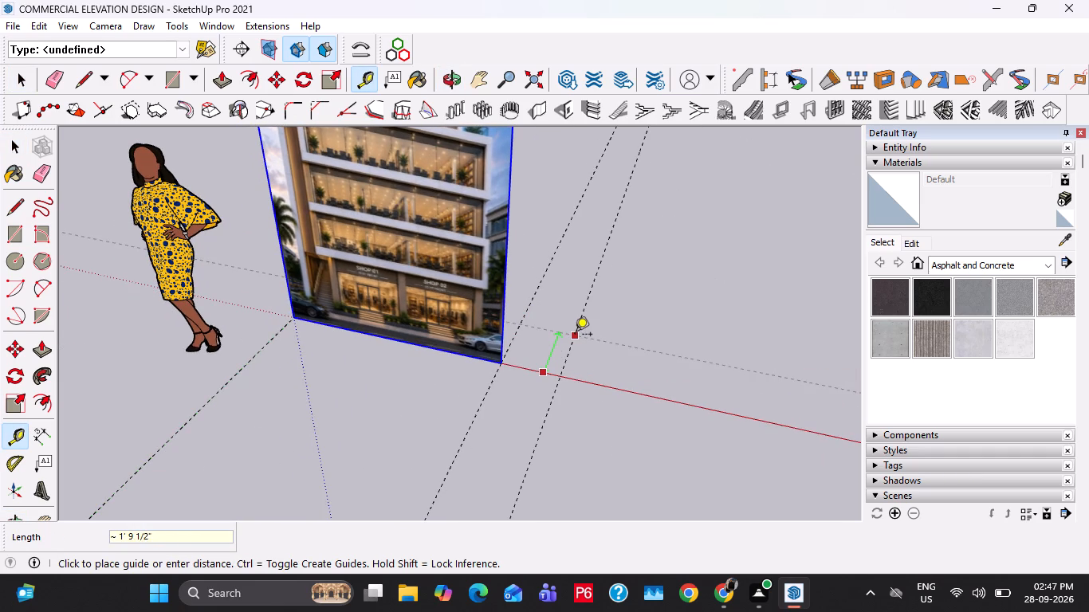
{"action": "type", "text": "1'6\""}
{"action": "key", "text": "Return"}
{"action": "key", "text": "space"}
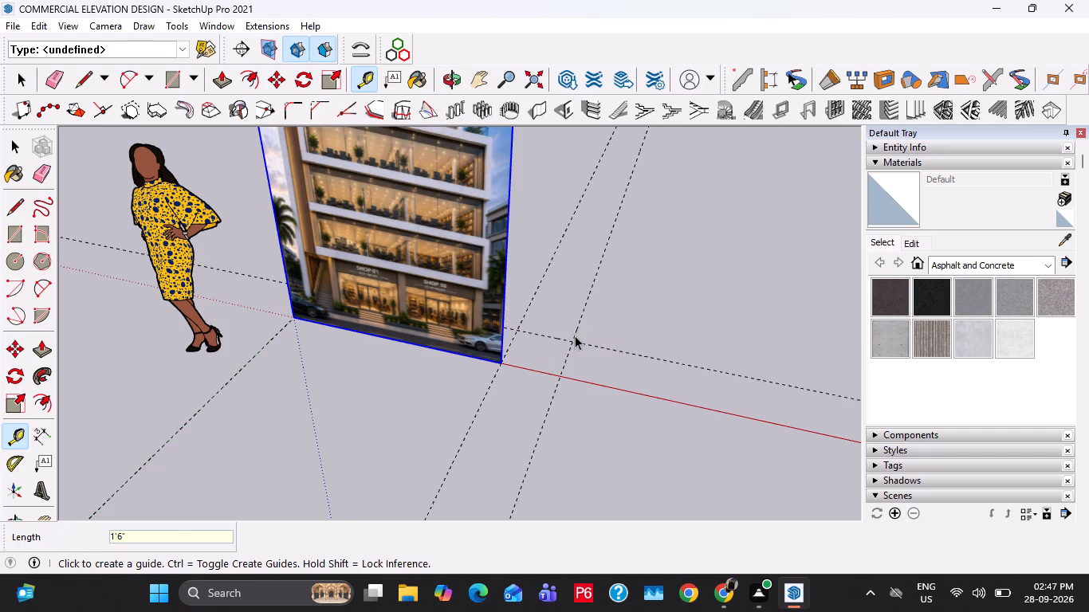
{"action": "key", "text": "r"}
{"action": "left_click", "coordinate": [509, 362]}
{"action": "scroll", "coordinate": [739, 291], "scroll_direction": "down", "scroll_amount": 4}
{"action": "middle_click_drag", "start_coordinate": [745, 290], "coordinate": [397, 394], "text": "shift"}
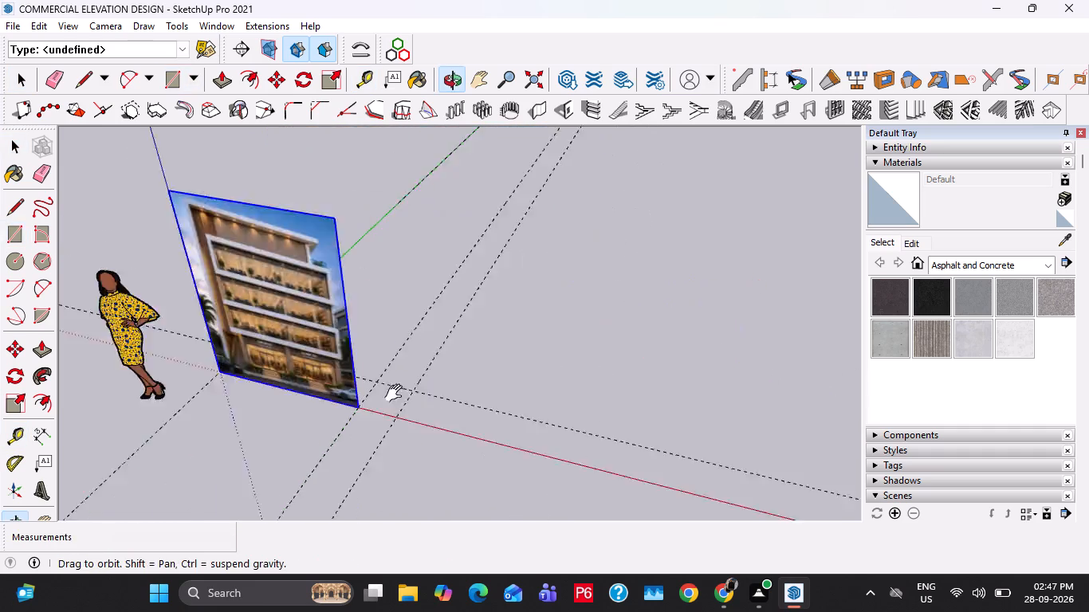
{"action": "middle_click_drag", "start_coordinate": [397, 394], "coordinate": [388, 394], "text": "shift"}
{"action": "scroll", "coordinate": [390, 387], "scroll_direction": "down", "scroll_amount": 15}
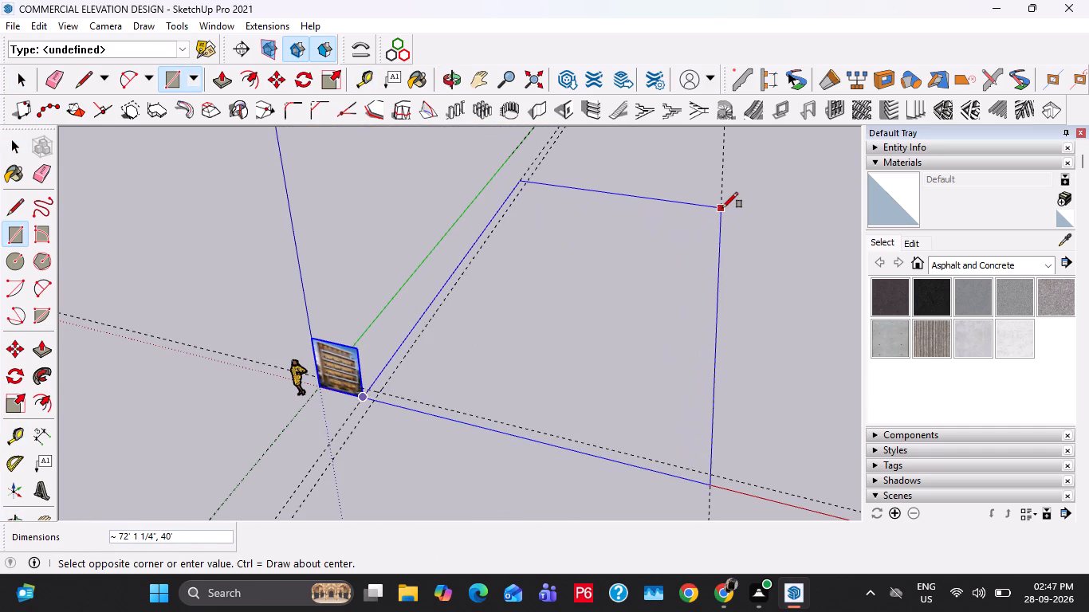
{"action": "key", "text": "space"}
Offset a guide 60' along the green direction from the 1'6" front guide to mark the rear limit.
{"action": "key", "text": "t"}
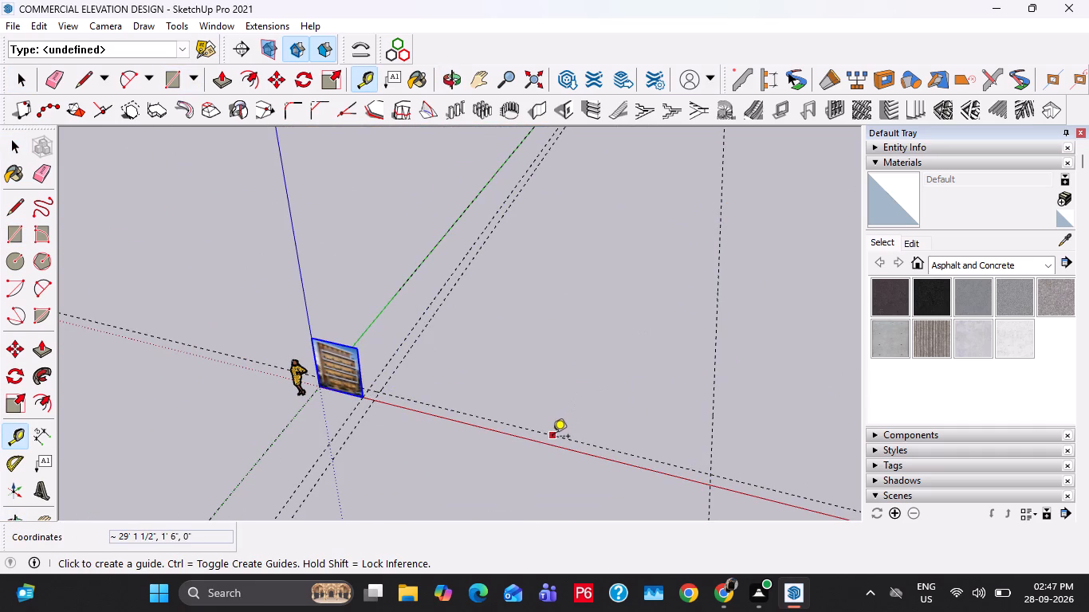
{"action": "left_click", "coordinate": [552, 437]}
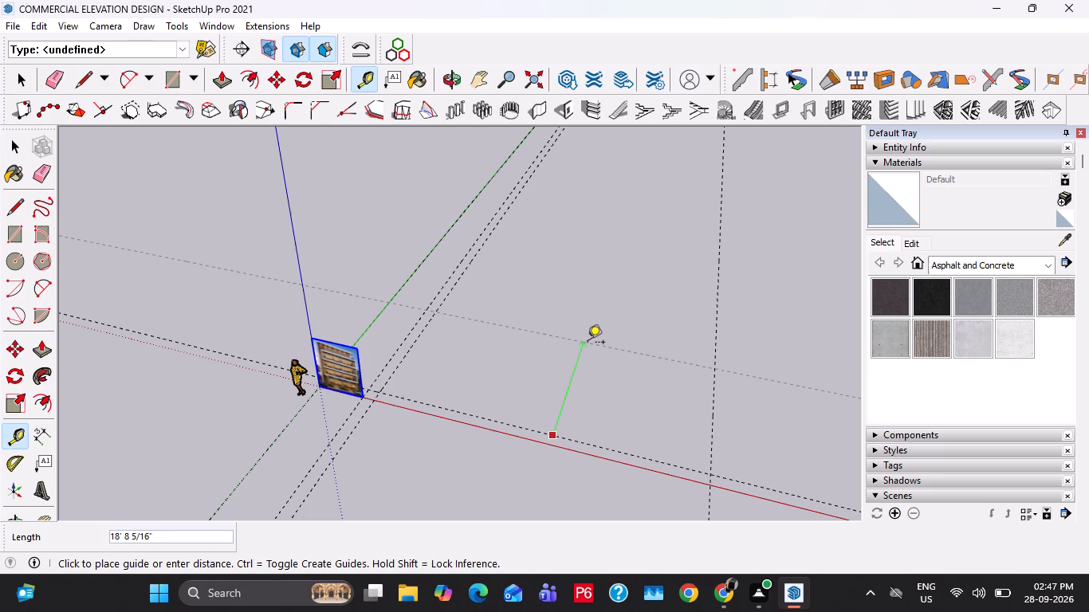
{"action": "type", "text": "60'"}
{"action": "key", "text": "Return"}
{"action": "key", "text": "space"}
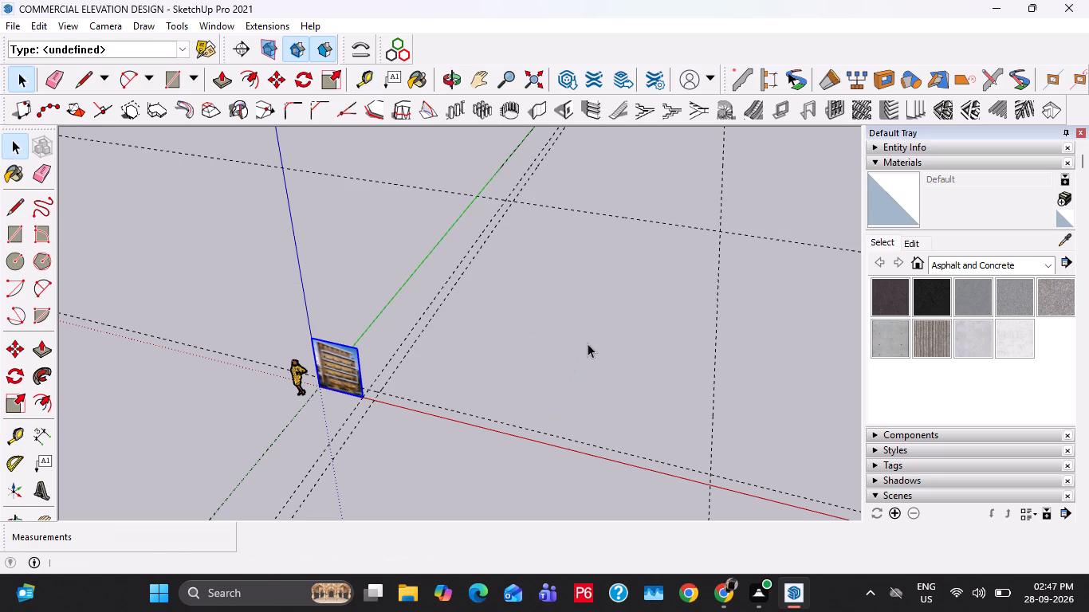
Draw a 40' by 60' ground rectangle between the image-corner, 40', front and 60' rear guide intersections.
{"action": "type", "text": "R"}
{"action": "left_click", "coordinate": [507, 199]}
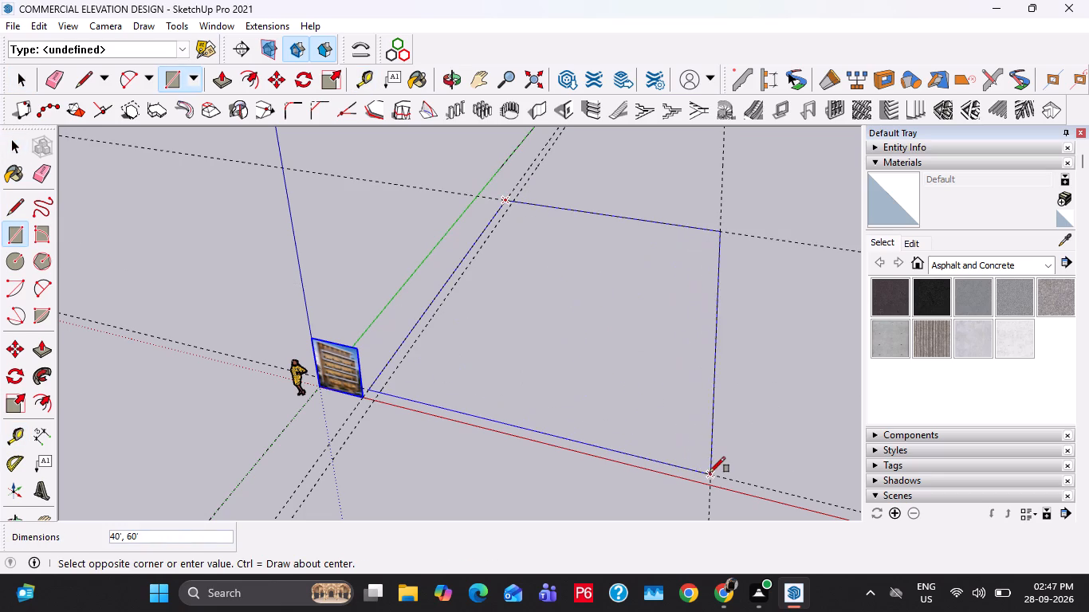
{"action": "left_click", "coordinate": [711, 473]}
{"action": "key", "text": "space"}
{"action": "scroll", "coordinate": [381, 401], "scroll_direction": "up", "scroll_amount": 11}
{"action": "middle_click_drag", "start_coordinate": [377, 389], "coordinate": [442, 410]}
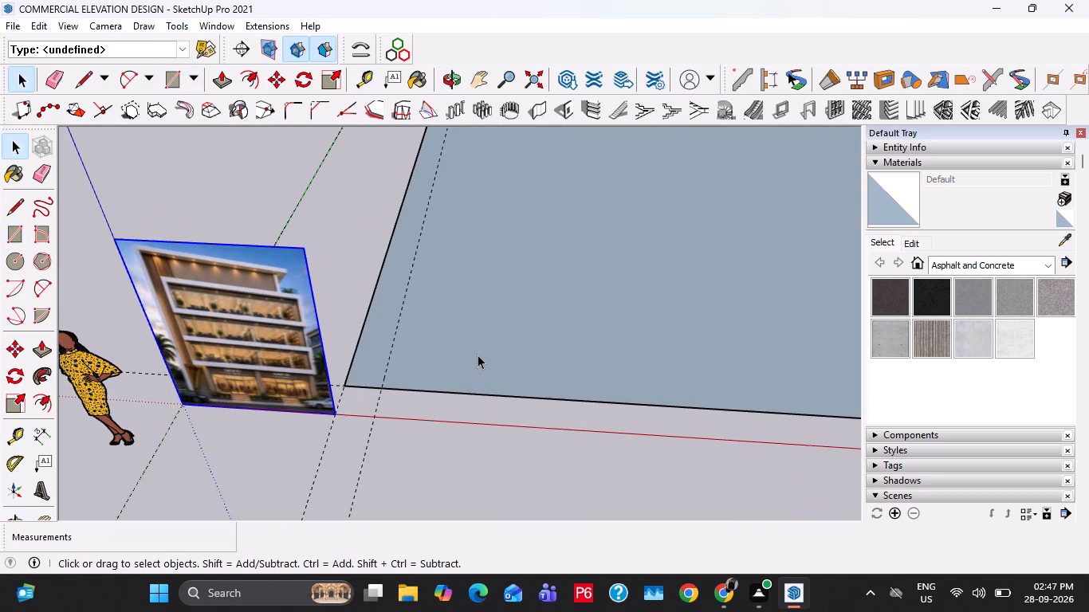
Group the 40' by 60' ground rectangle with its edges.
{"action": "triple_click", "coordinate": [478, 350]}
{"action": "right_click", "coordinate": [478, 350]}
{"action": "left_click", "coordinate": [555, 225]}
Stretch the grouped base's front edge out toward the red axis with a green scale of about 1.02.
{"action": "scroll", "coordinate": [513, 302], "scroll_direction": "down", "scroll_amount": 5}
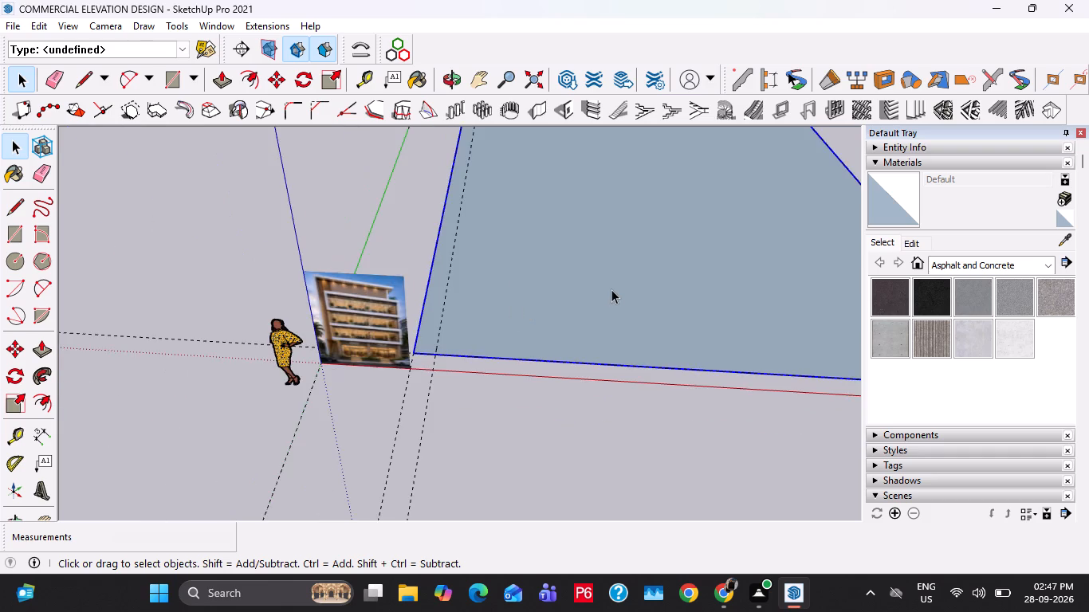
{"action": "scroll", "coordinate": [611, 288], "scroll_direction": "down", "scroll_amount": 4}
{"action": "key", "text": "s"}
{"action": "left_click", "coordinate": [682, 343]}
{"action": "left_click", "coordinate": [680, 353]}
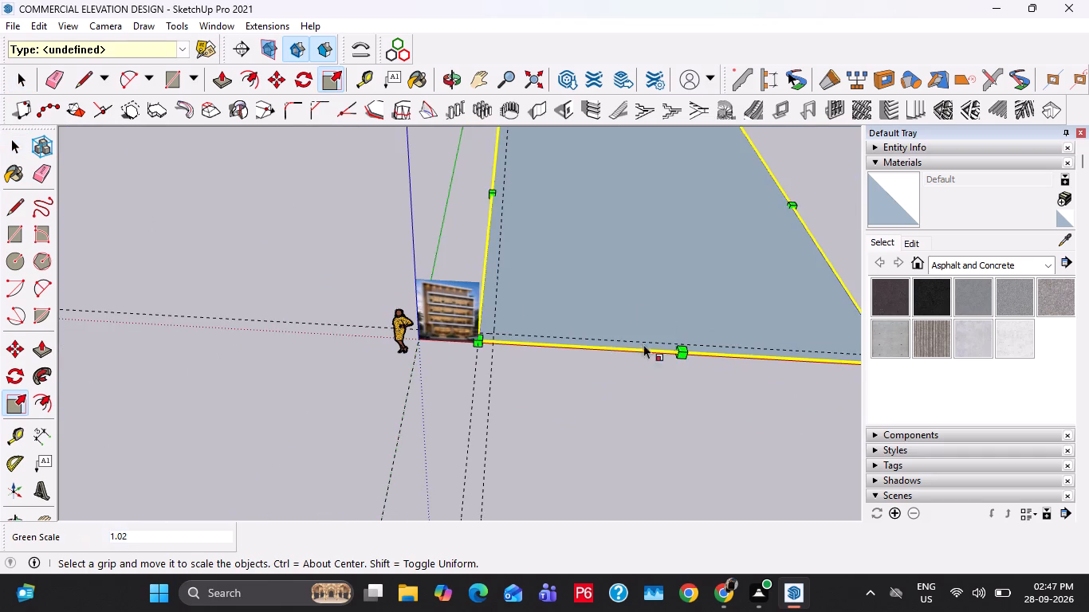
{"action": "key", "text": "space"}
Draw a column footprint between the 1'6" guides at the base's front corner beside the image and extrude it 10' up.
{"action": "scroll", "coordinate": [533, 334], "scroll_direction": "up", "scroll_amount": 11}
{"action": "key", "text": "r"}
{"action": "left_click", "coordinate": [458, 331]}
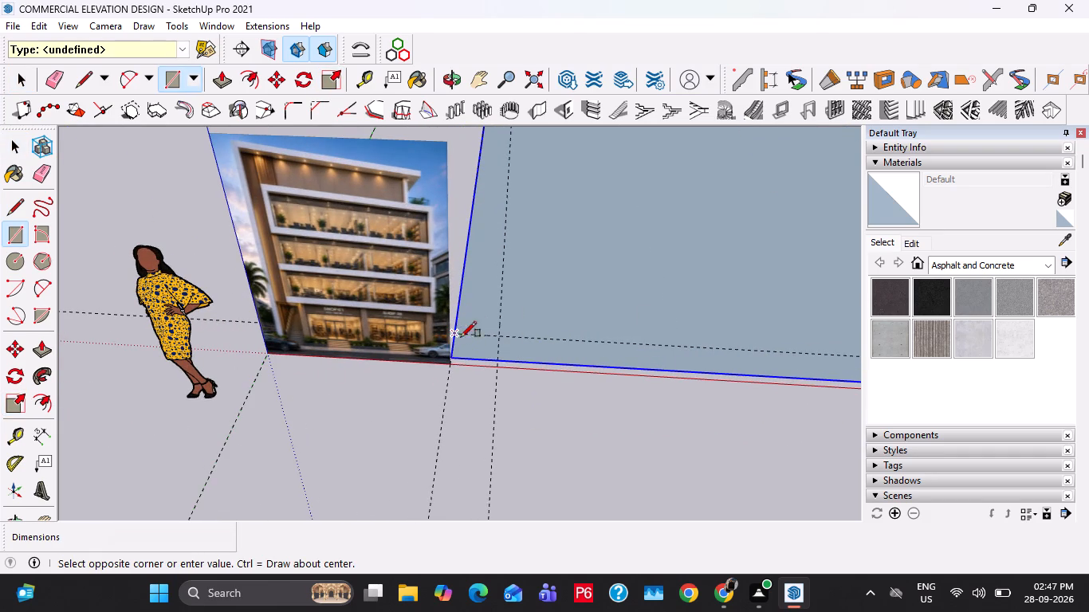
{"action": "left_click", "coordinate": [496, 357]}
{"action": "key", "text": "space"}
{"action": "key", "text": "p"}
{"action": "left_click", "coordinate": [491, 352]}
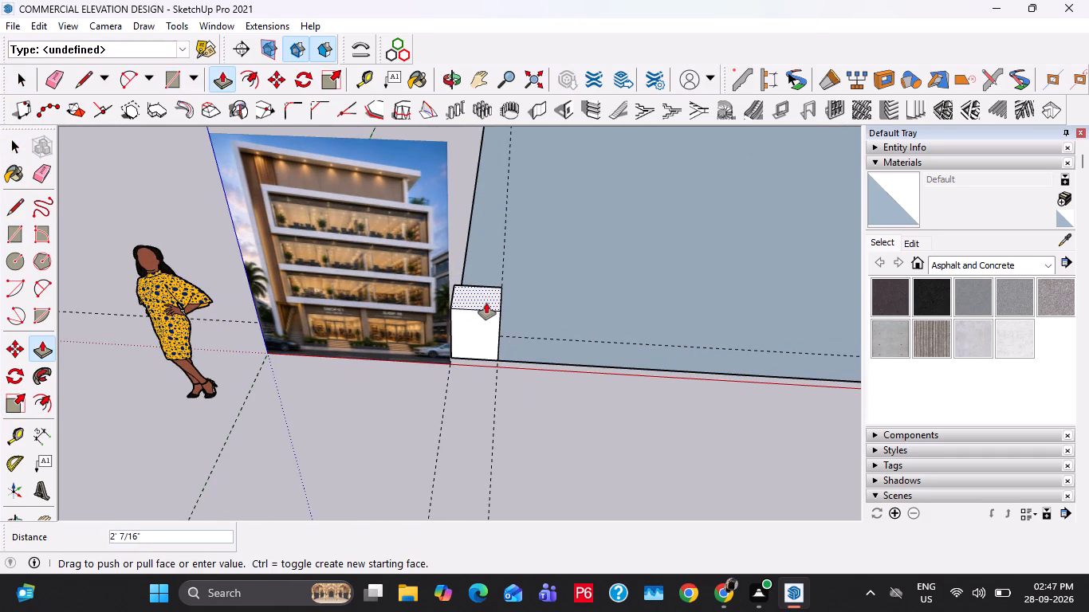
{"action": "type", "text": "10'"}
{"action": "key", "text": "Return"}
{"action": "key", "text": "space"}
Group all faces and edges of the corner column.
{"action": "triple_click", "coordinate": [486, 303]}
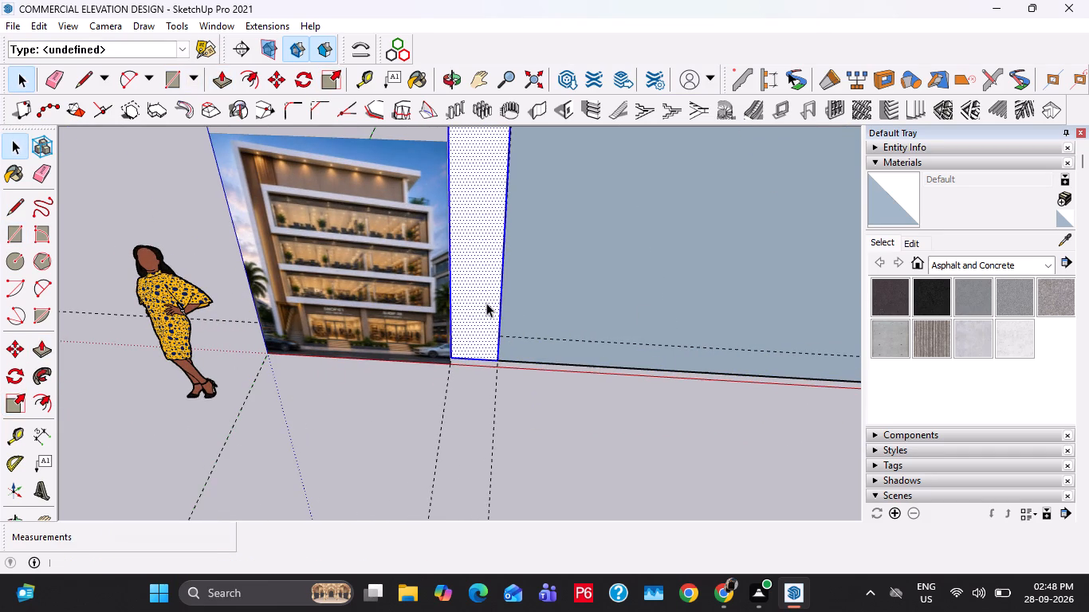
{"action": "right_click", "coordinate": [486, 303]}
{"action": "left_click", "coordinate": [564, 167]}
Extend the corner column's top face upward by 2' inside its group.
{"action": "scroll", "coordinate": [494, 277], "scroll_direction": "down", "scroll_amount": 2}
{"action": "middle_click_drag", "start_coordinate": [498, 268], "coordinate": [479, 480]}
{"action": "double_click", "coordinate": [471, 360]}
{"action": "left_click", "coordinate": [468, 326]}
{"action": "key", "text": "p"}
{"action": "left_click", "coordinate": [468, 326]}
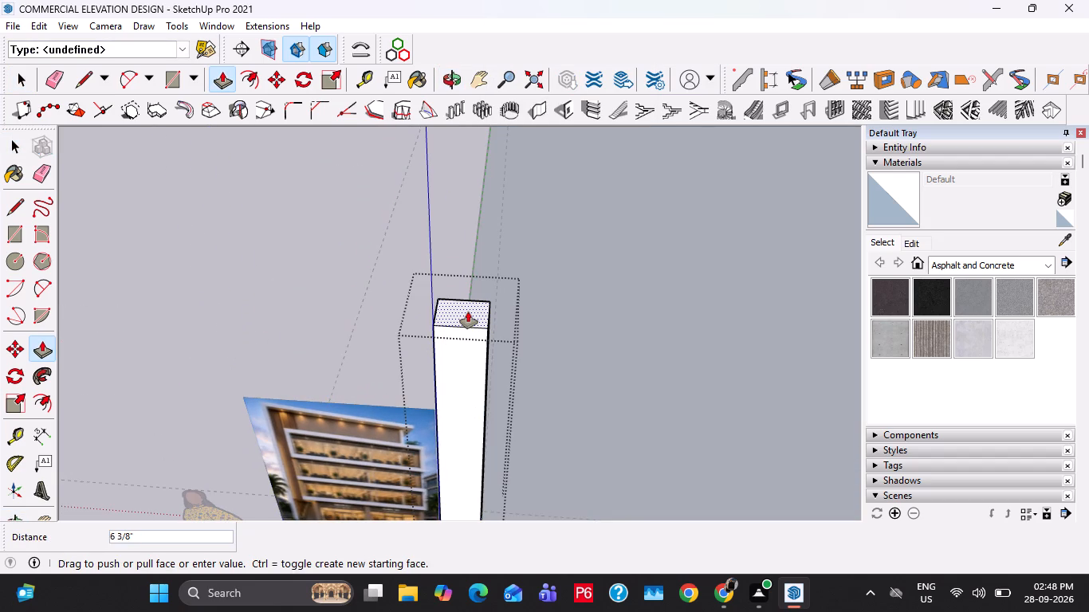
{"action": "type", "text": "2'"}
{"action": "key", "text": "Return"}
{"action": "key", "text": "space"}
{"action": "scroll", "coordinate": [444, 320], "scroll_direction": "down", "scroll_amount": 7}
{"action": "middle_click_drag", "start_coordinate": [507, 353], "coordinate": [400, 331]}
{"action": "key", "text": "Escape"}
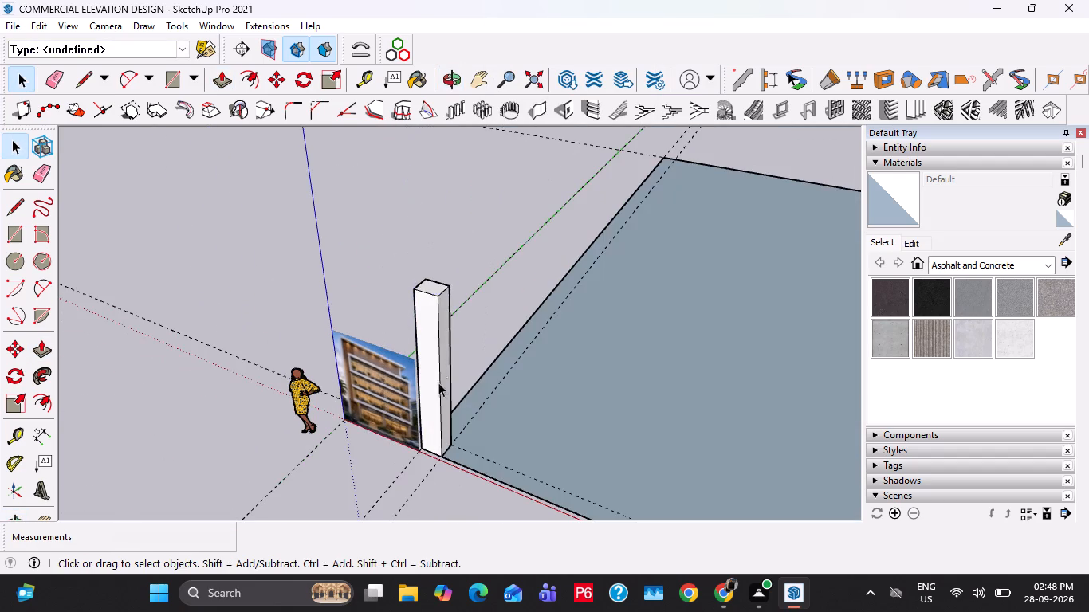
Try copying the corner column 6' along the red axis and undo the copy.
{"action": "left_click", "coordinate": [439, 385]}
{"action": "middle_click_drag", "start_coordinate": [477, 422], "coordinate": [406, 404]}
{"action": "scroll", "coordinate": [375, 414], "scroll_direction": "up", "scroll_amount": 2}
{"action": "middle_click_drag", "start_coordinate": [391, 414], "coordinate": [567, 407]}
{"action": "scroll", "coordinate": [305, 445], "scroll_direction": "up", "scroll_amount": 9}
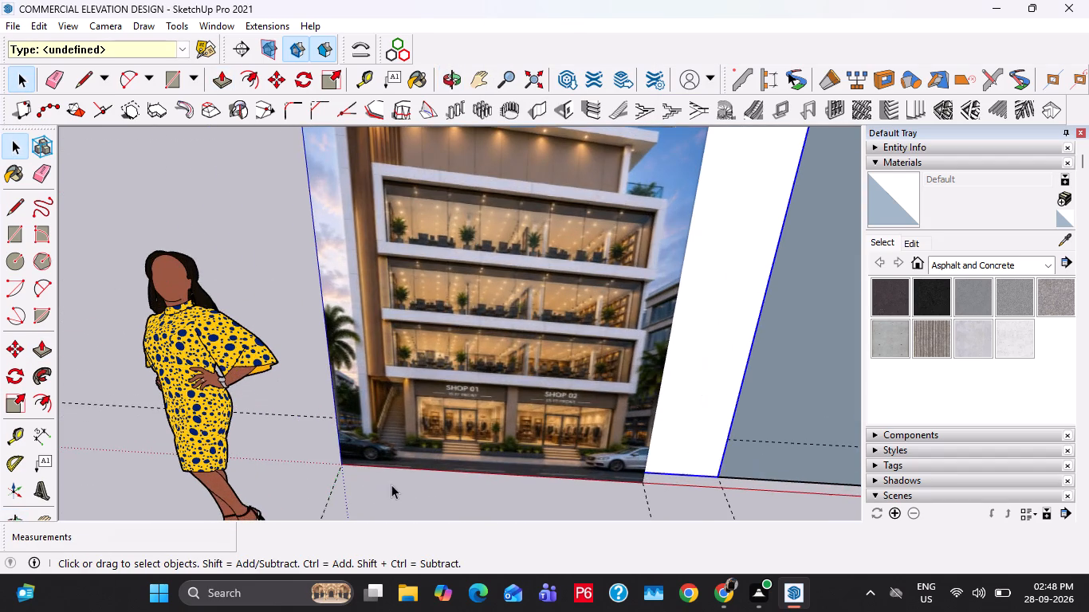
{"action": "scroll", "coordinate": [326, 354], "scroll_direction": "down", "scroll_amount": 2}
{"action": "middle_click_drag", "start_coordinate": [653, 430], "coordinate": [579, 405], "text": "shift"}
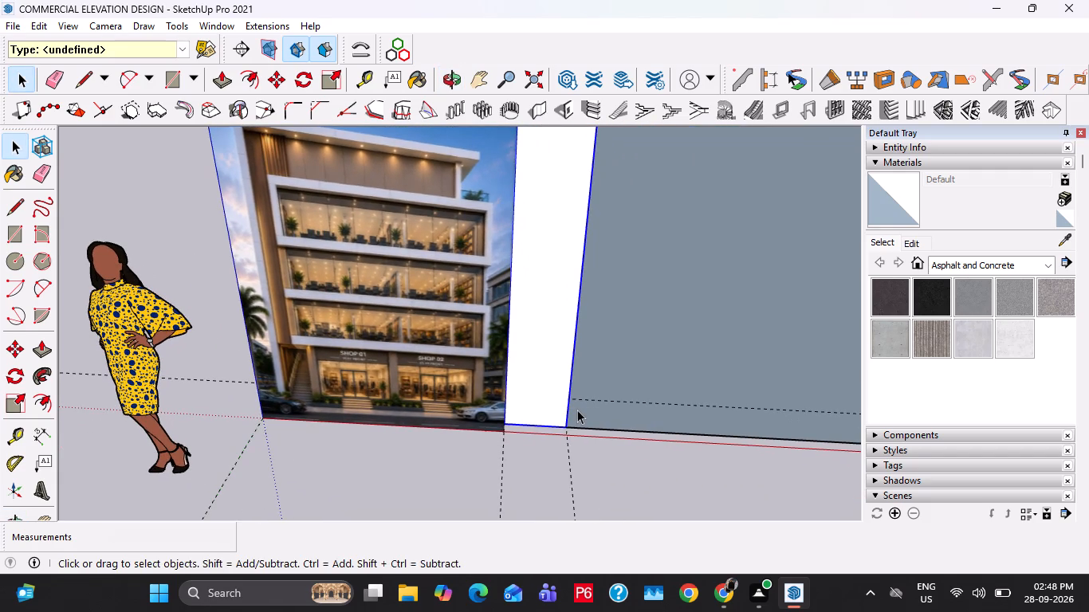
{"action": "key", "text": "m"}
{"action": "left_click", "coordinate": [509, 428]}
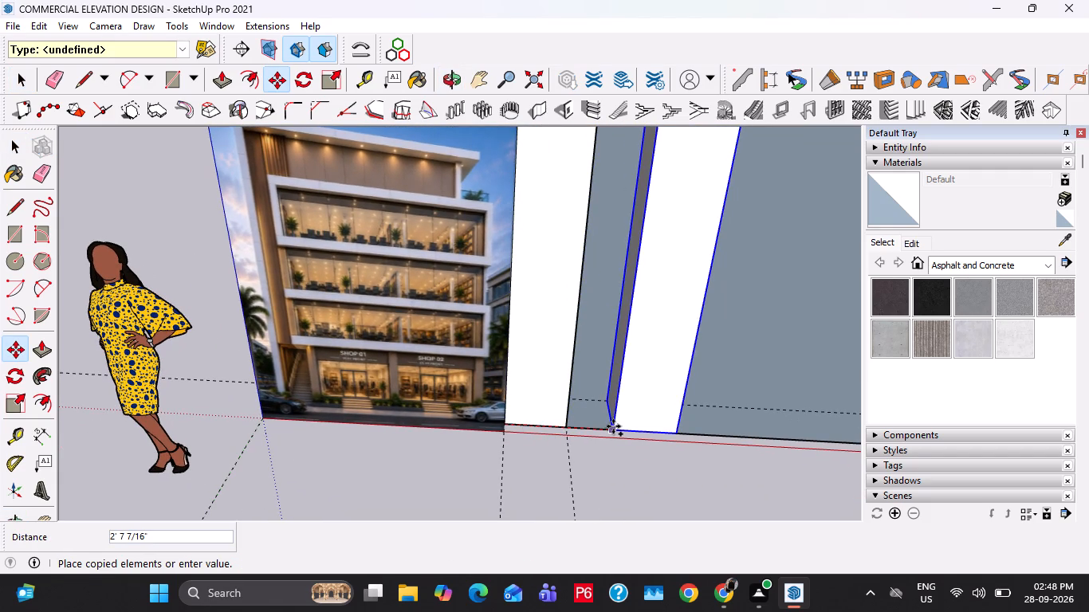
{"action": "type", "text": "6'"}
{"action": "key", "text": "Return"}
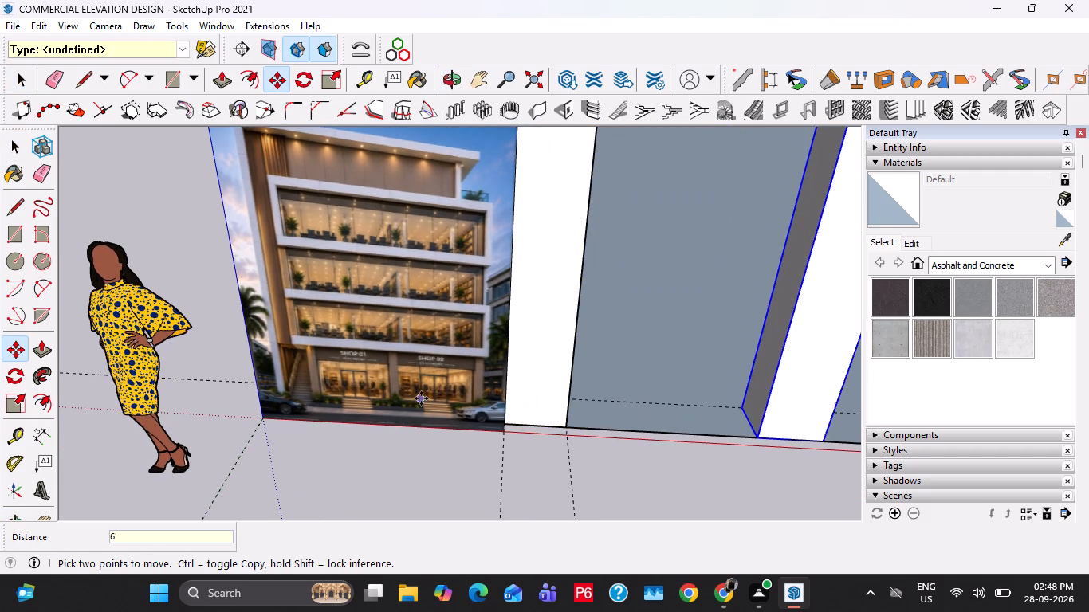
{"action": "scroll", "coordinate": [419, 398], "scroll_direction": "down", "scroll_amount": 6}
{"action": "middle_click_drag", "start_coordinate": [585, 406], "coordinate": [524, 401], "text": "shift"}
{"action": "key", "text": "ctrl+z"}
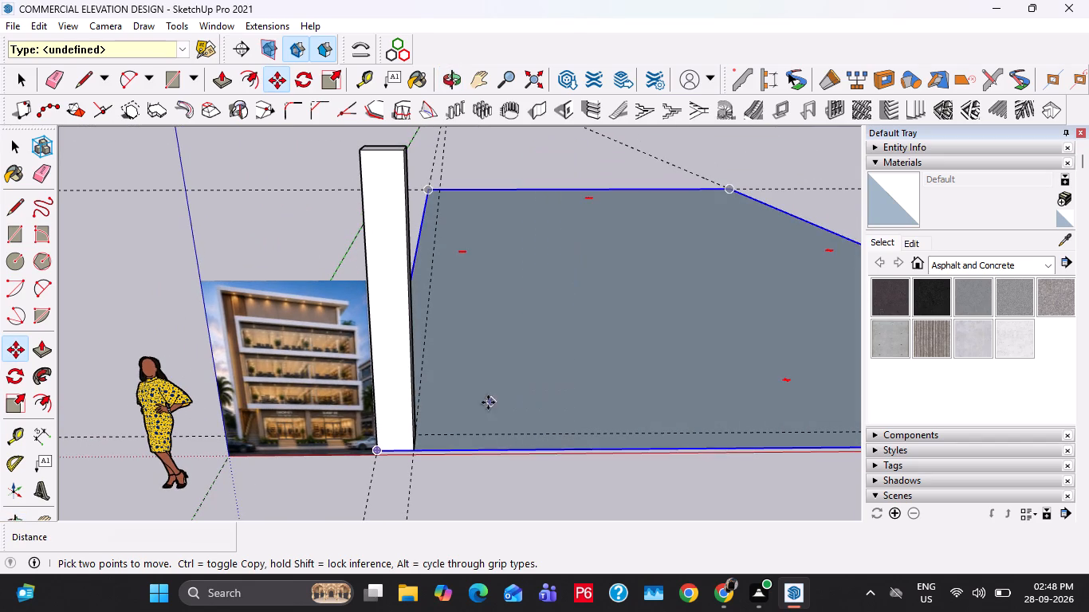
Copy the corner column 8' along the red axis on the base's front edge.
{"action": "key", "text": "space"}
{"action": "left_click", "coordinate": [388, 435]}
{"action": "key", "text": "m"}
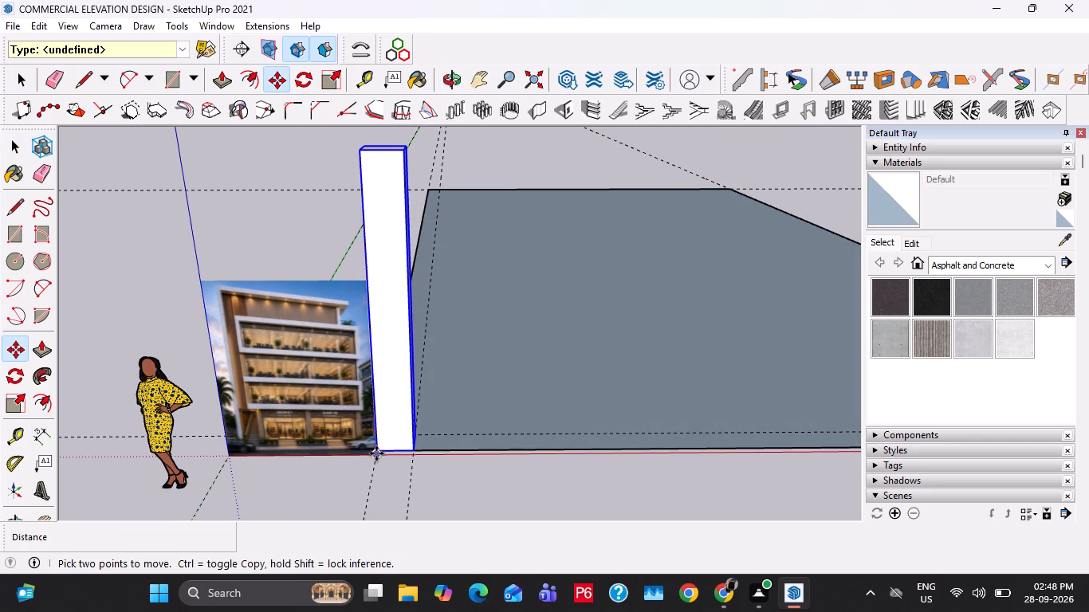
{"action": "left_click", "coordinate": [376, 453]}
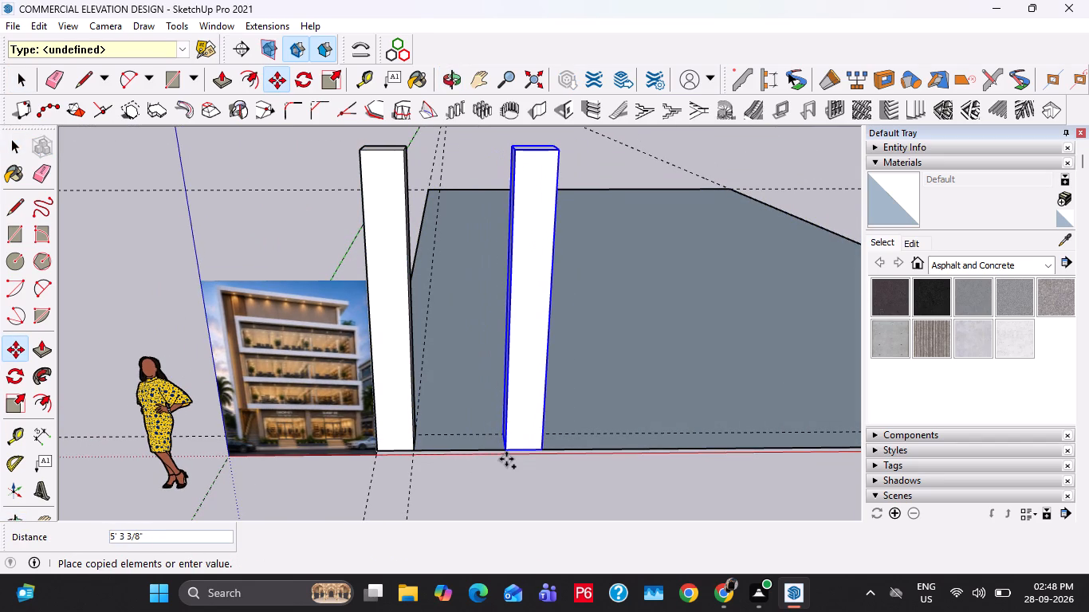
{"action": "key", "text": "8"}
{"action": "key", "text": "apostrophe"}
{"action": "key", "text": "Return"}
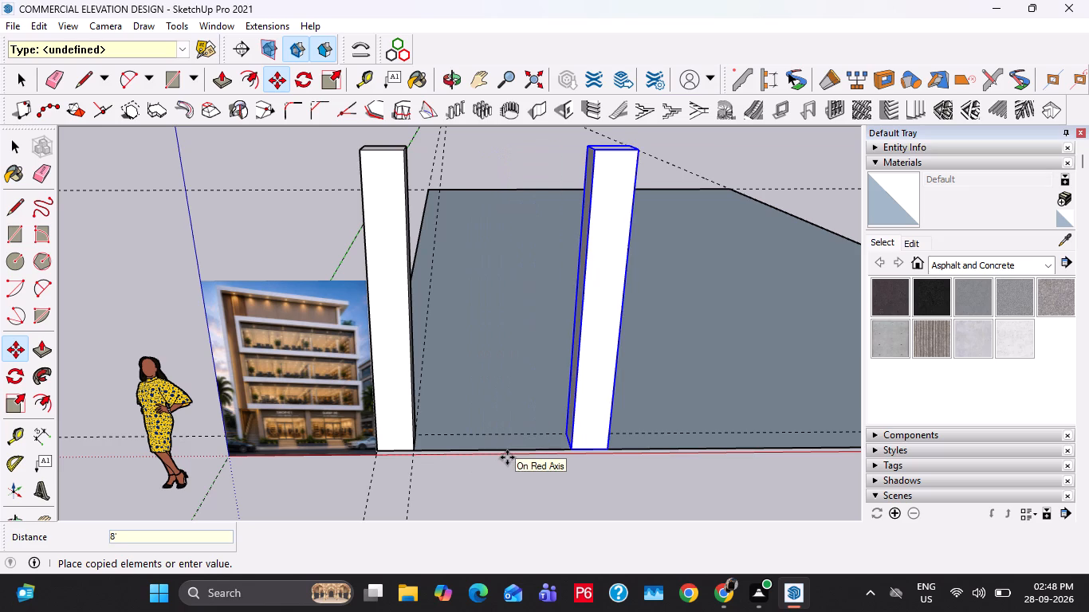
{"action": "key", "text": "space"}
Narrow the corner column by pushing its side face toward the second column inward 6".
{"action": "middle_click_drag", "start_coordinate": [395, 220], "coordinate": [395, 225]}
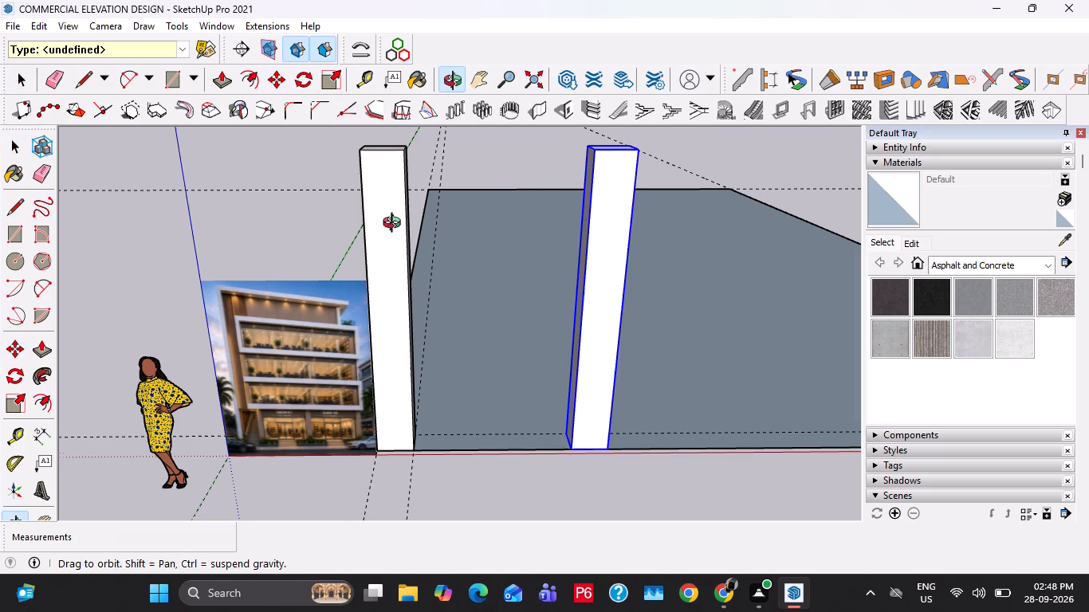
{"action": "middle_click_drag", "start_coordinate": [395, 225], "coordinate": [415, 372]}
{"action": "scroll", "coordinate": [382, 274], "scroll_direction": "up", "scroll_amount": 4}
{"action": "middle_click_drag", "start_coordinate": [395, 240], "coordinate": [399, 255]}
{"action": "key", "text": "t"}
{"action": "left_click", "coordinate": [344, 266]}
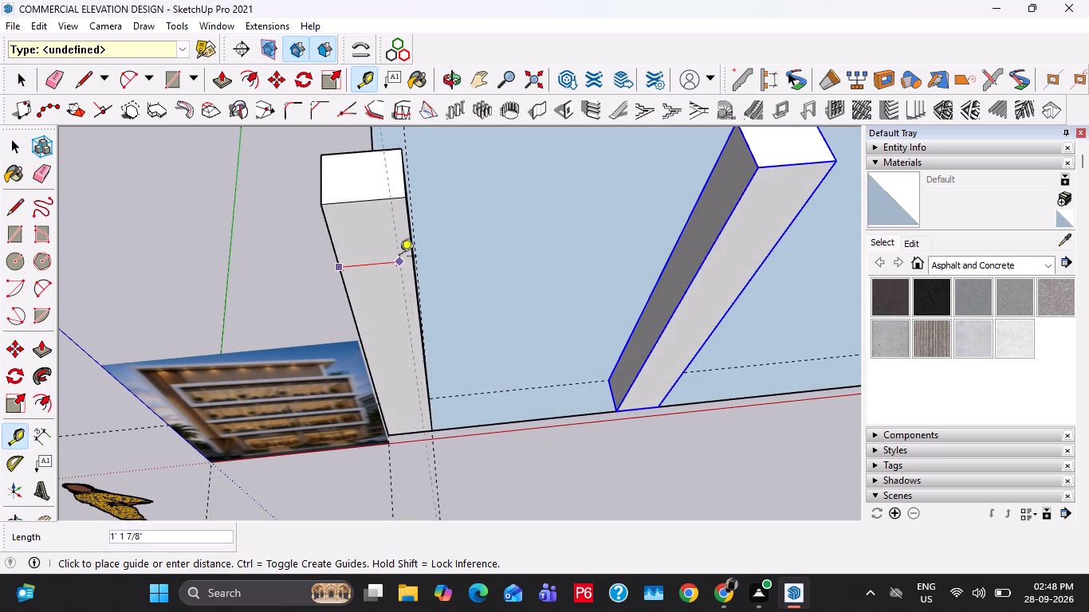
{"action": "key", "text": "space"}
{"action": "middle_click_drag", "start_coordinate": [385, 253], "coordinate": [259, 277]}
{"action": "double_click", "coordinate": [418, 230]}
{"action": "double_click", "coordinate": [393, 222]}
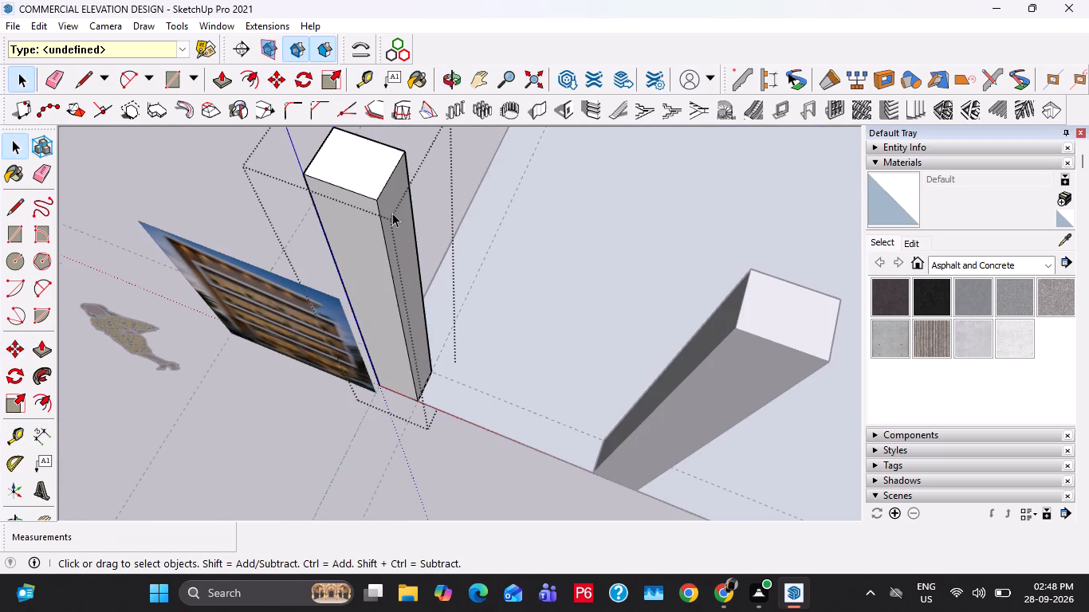
{"action": "left_click", "coordinate": [392, 208]}
{"action": "key", "text": "p"}
{"action": "left_click", "coordinate": [393, 210]}
{"action": "type", "text": "6\""}
{"action": "key", "text": "Return"}
{"action": "key", "text": "space"}
Push the second column's side face, the one away from the corner column, inward 6".
{"action": "double_click", "coordinate": [702, 388]}
{"action": "middle_click_drag", "start_coordinate": [745, 398], "coordinate": [595, 359]}
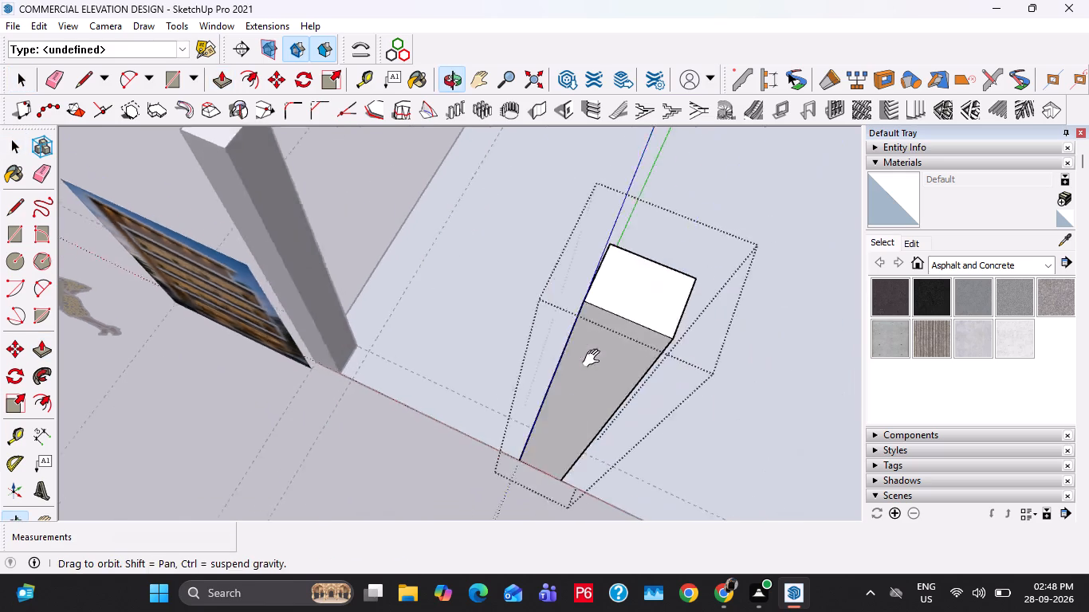
{"action": "middle_click_drag", "start_coordinate": [595, 359], "coordinate": [379, 334]}
{"action": "left_click", "coordinate": [443, 312]}
{"action": "key", "text": "p"}
{"action": "left_click", "coordinate": [446, 312]}
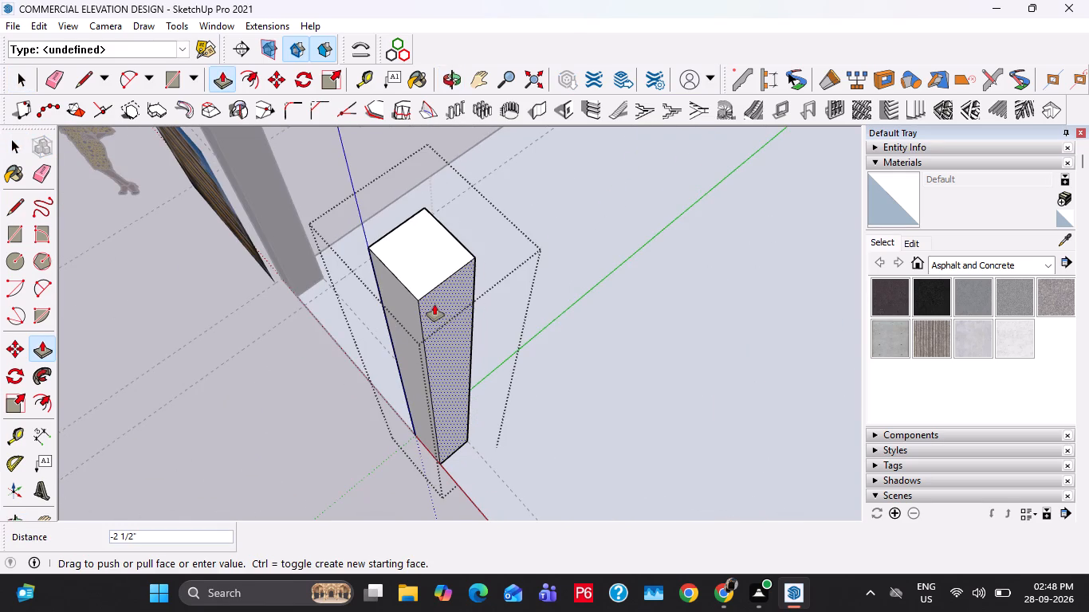
{"action": "type", "text": "6\""}
{"action": "key", "text": "Return"}
Push the second column's rear face inward 6" to reduce its depth.
{"action": "middle_click_drag", "start_coordinate": [463, 287], "coordinate": [195, 314]}
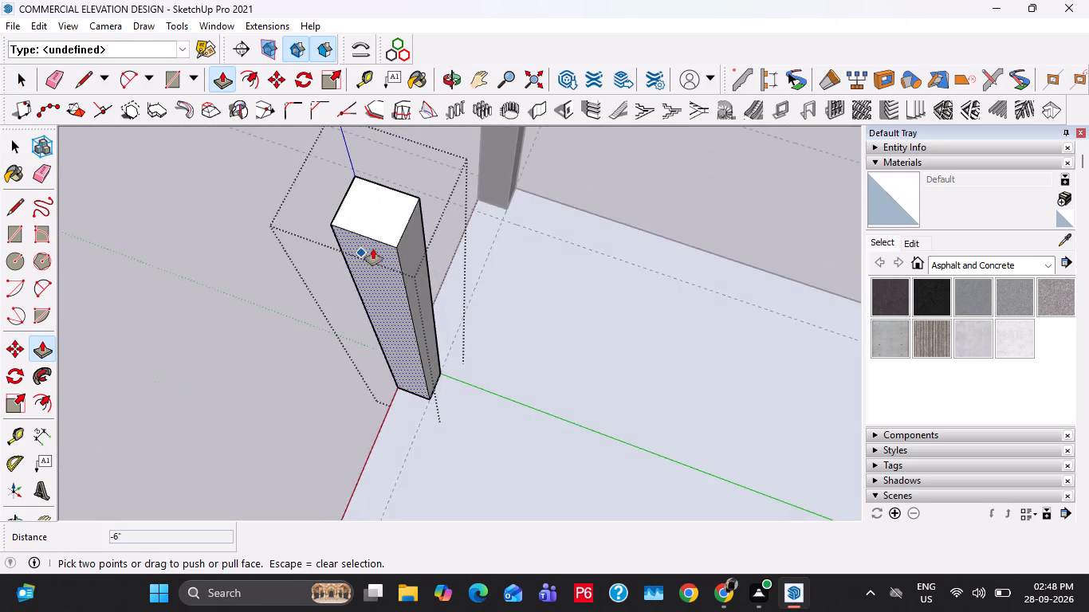
{"action": "scroll", "coordinate": [376, 247], "scroll_direction": "up", "scroll_amount": 2}
{"action": "key", "text": "space"}
{"action": "left_click", "coordinate": [419, 250]}
{"action": "key", "text": "p"}
{"action": "left_click", "coordinate": [419, 253]}
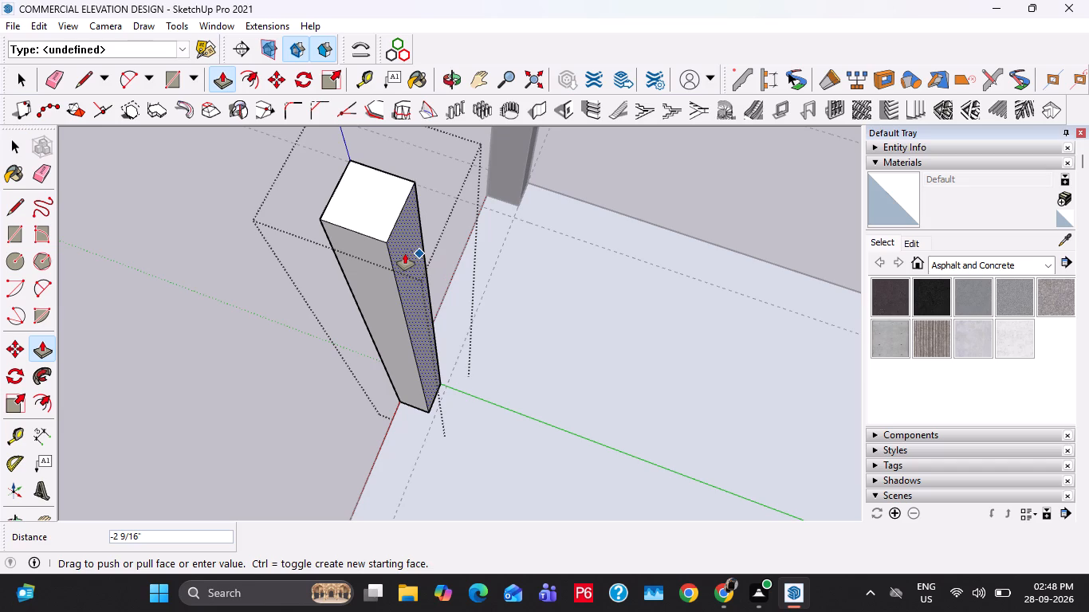
{"action": "type", "text": "6\""}
{"action": "key", "text": "Return"}
{"action": "key", "text": "space"}
{"action": "scroll", "coordinate": [412, 312], "scroll_direction": "down", "scroll_amount": 6}
{"action": "key", "text": "Escape"}
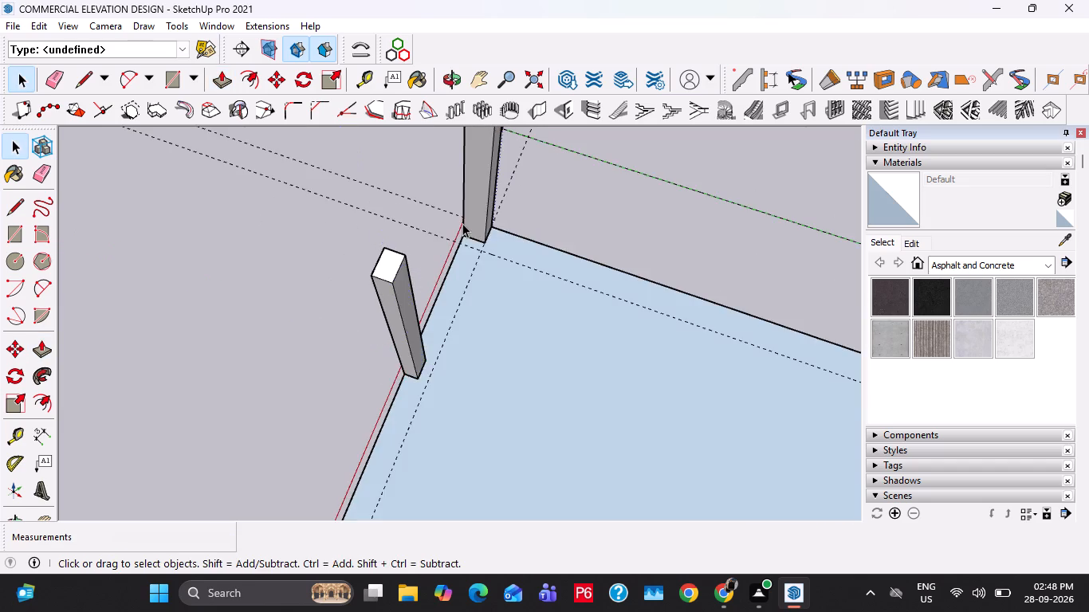
Measure the depth of the second column and of the corner column across their top faces.
{"action": "middle_click_drag", "start_coordinate": [460, 223], "coordinate": [476, 287], "text": "shift"}
{"action": "scroll", "coordinate": [415, 347], "scroll_direction": "up", "scroll_amount": 15}
{"action": "key", "text": "t"}
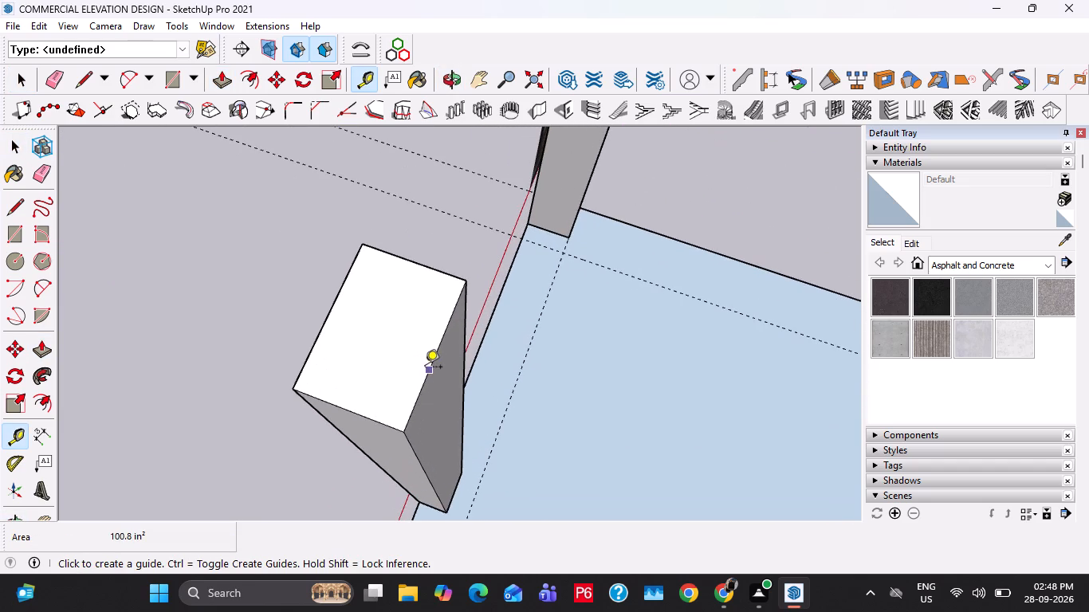
{"action": "left_click", "coordinate": [425, 368]}
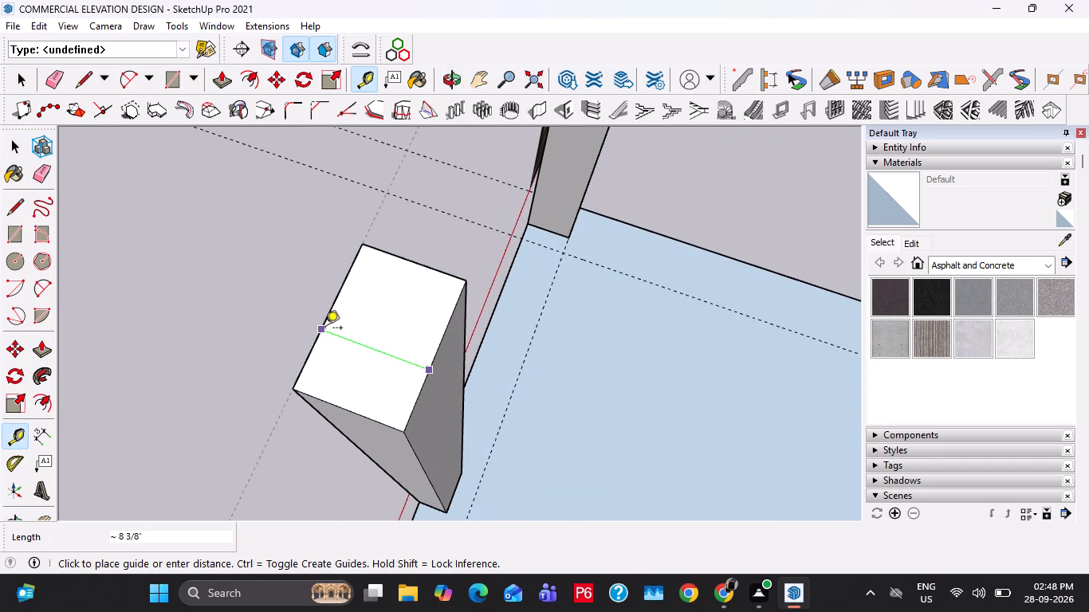
{"action": "key", "text": "space"}
{"action": "scroll", "coordinate": [328, 337], "scroll_direction": "down", "scroll_amount": 7}
{"action": "middle_click_drag", "start_coordinate": [475, 272], "coordinate": [451, 406], "text": "shift"}
{"action": "scroll", "coordinate": [504, 283], "scroll_direction": "up", "scroll_amount": 3}
{"action": "middle_click_drag", "start_coordinate": [521, 238], "coordinate": [470, 358]}
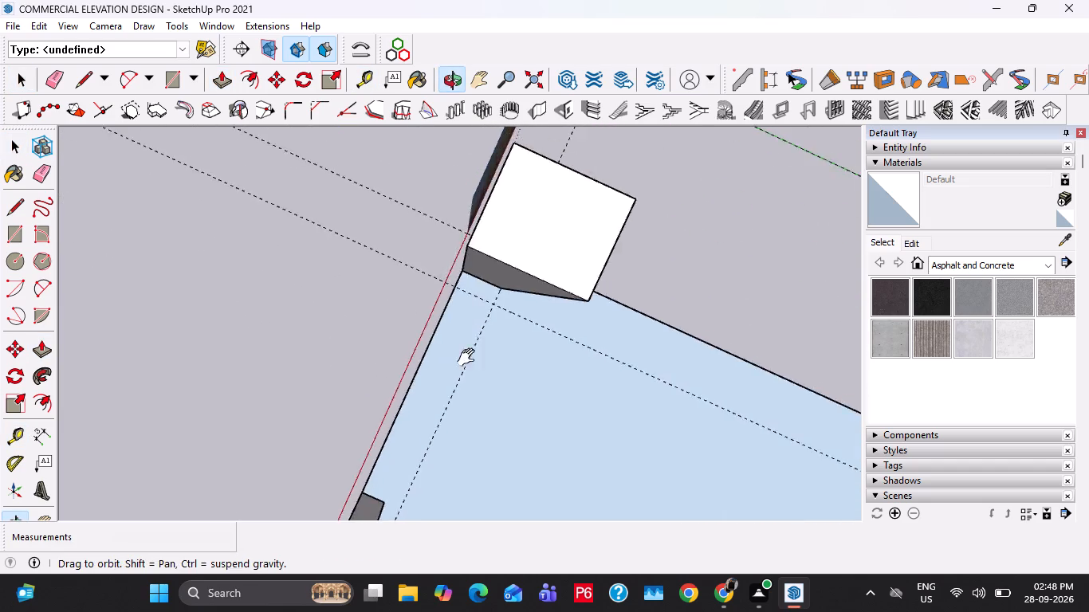
{"action": "middle_click_drag", "start_coordinate": [470, 358], "coordinate": [443, 398]}
{"action": "middle_click_drag", "start_coordinate": [465, 369], "coordinate": [473, 317], "text": "shift"}
{"action": "key", "text": "t"}
{"action": "left_click", "coordinate": [515, 375]}
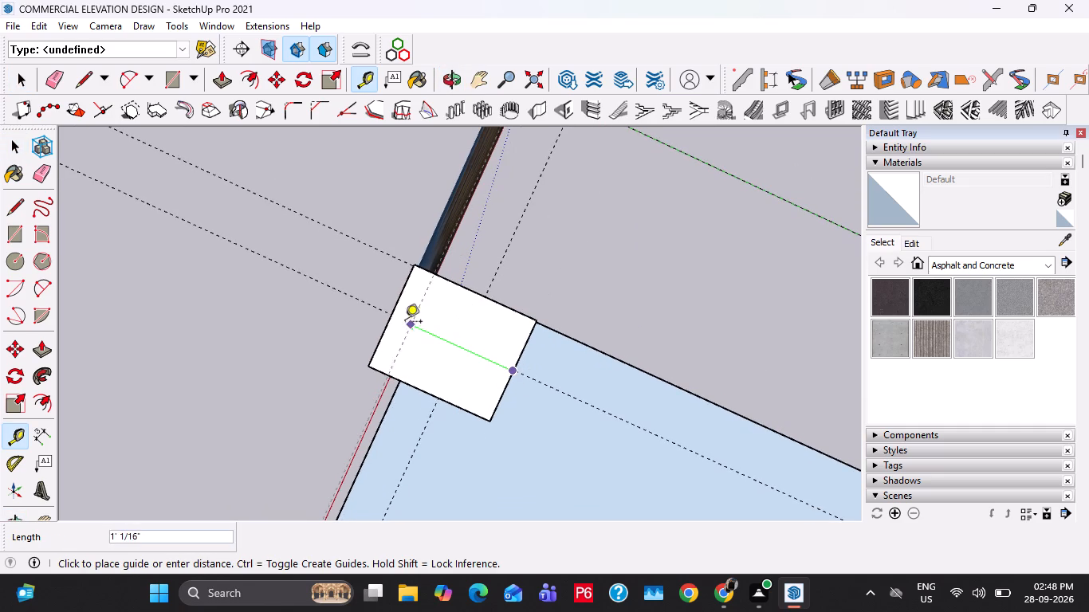
{"action": "key", "text": "space"}
Push the corner column's rear face inward 6" to reduce its depth.
{"action": "middle_click_drag", "start_coordinate": [485, 388], "coordinate": [415, 275]}
{"action": "scroll", "coordinate": [415, 275], "scroll_direction": "up", "scroll_amount": 1}
{"action": "double_click", "coordinate": [464, 295]}
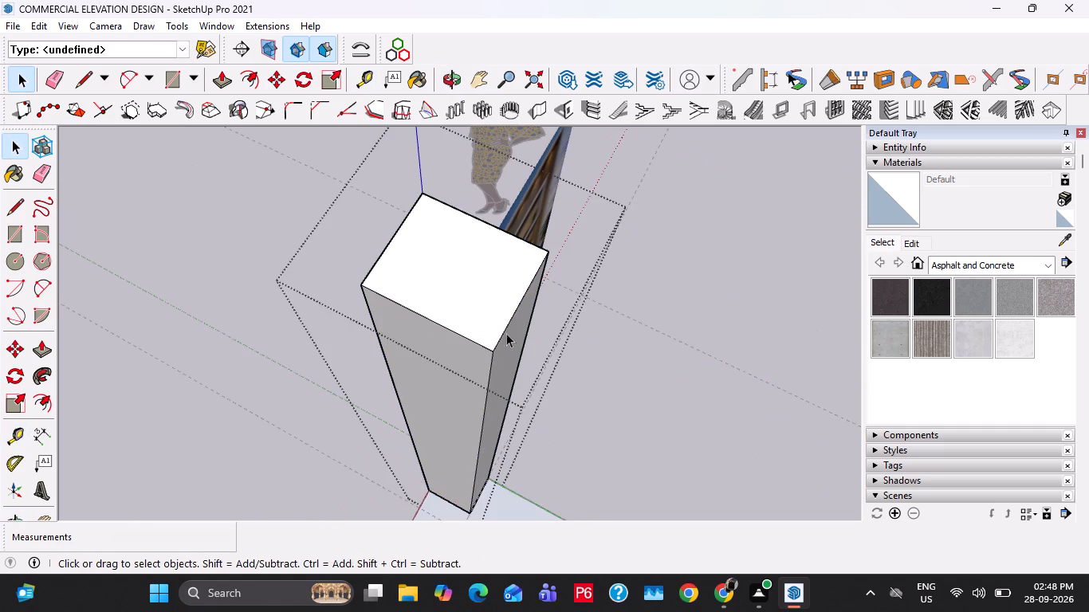
{"action": "left_click", "coordinate": [509, 349]}
{"action": "key", "text": "p"}
{"action": "left_click", "coordinate": [511, 350]}
{"action": "type", "text": "6\""}
{"action": "key", "text": "Return"}
{"action": "key", "text": "space"}
{"action": "scroll", "coordinate": [501, 316], "scroll_direction": "down", "scroll_amount": 7}
{"action": "middle_click_drag", "start_coordinate": [426, 351], "coordinate": [808, 273]}
{"action": "key", "text": "Escape"}
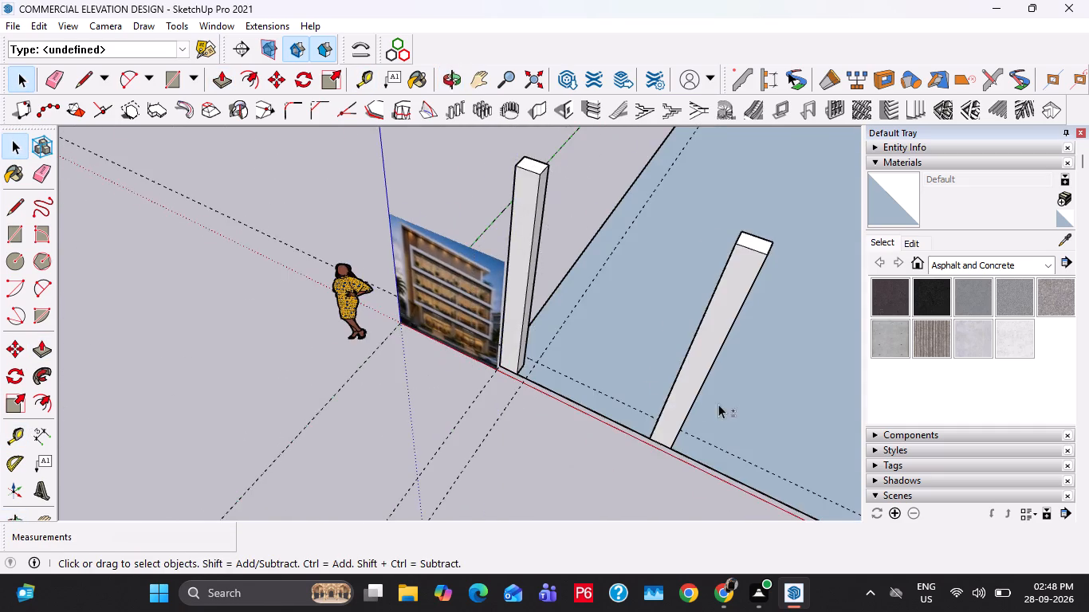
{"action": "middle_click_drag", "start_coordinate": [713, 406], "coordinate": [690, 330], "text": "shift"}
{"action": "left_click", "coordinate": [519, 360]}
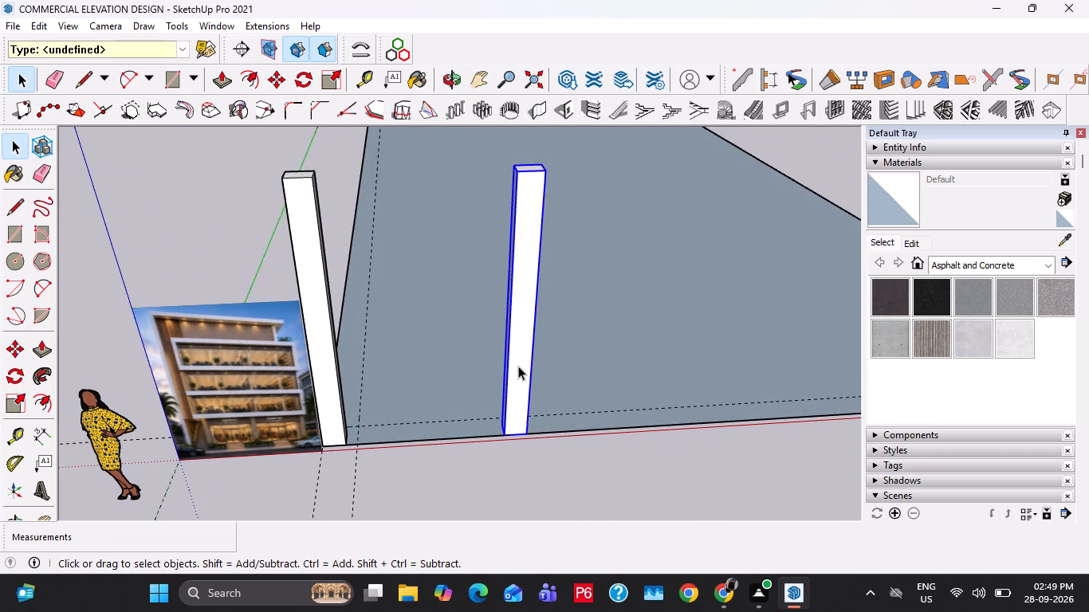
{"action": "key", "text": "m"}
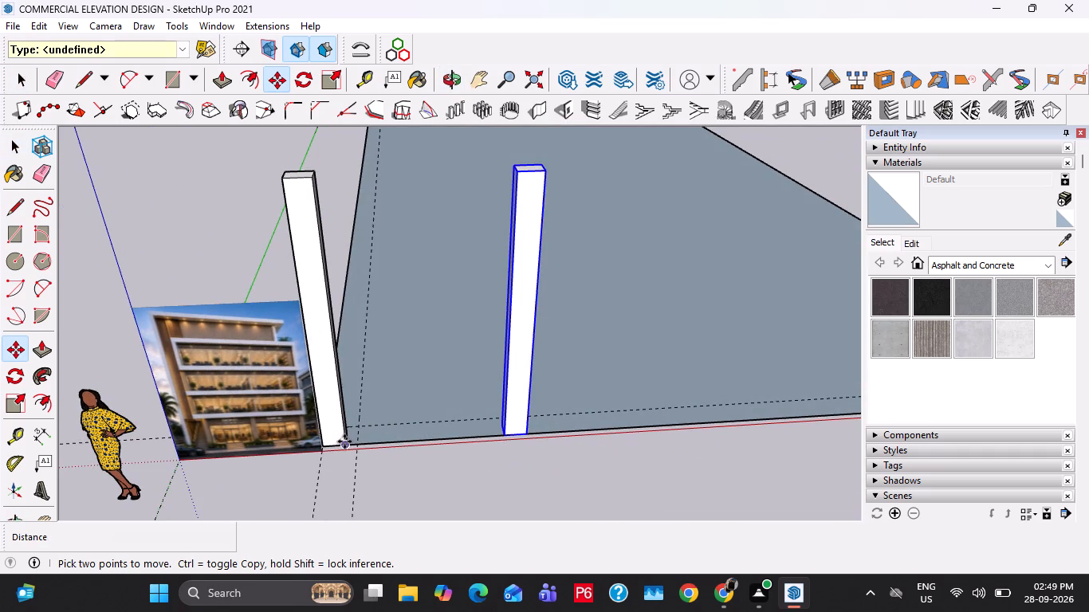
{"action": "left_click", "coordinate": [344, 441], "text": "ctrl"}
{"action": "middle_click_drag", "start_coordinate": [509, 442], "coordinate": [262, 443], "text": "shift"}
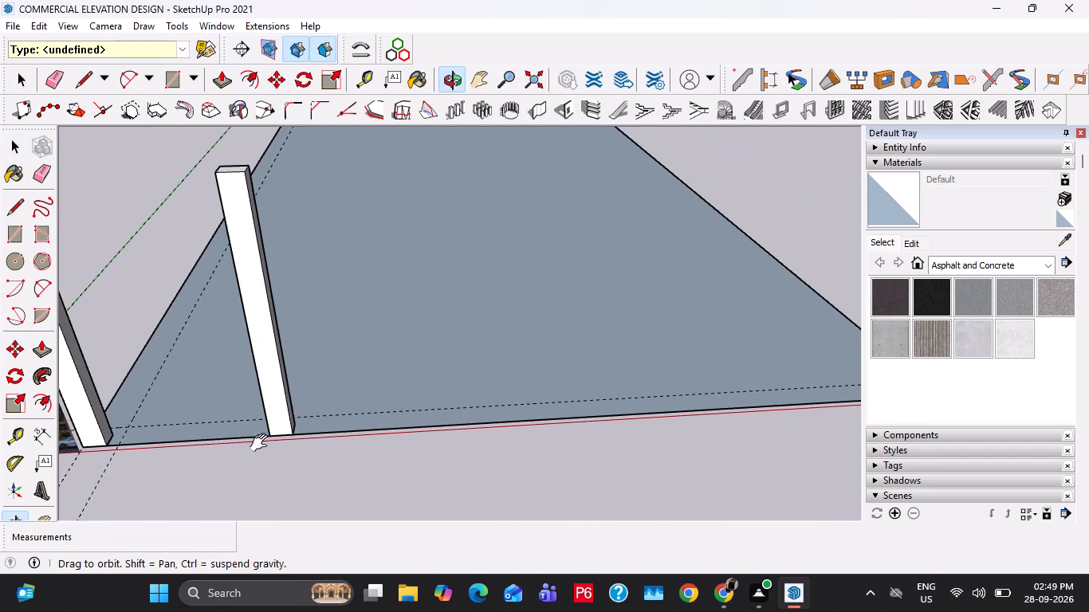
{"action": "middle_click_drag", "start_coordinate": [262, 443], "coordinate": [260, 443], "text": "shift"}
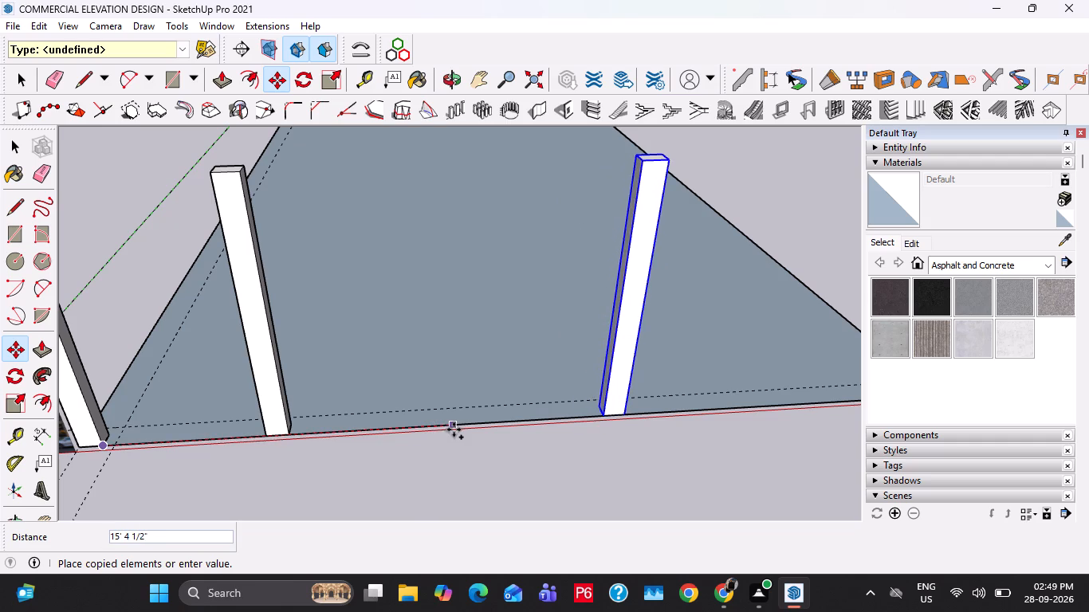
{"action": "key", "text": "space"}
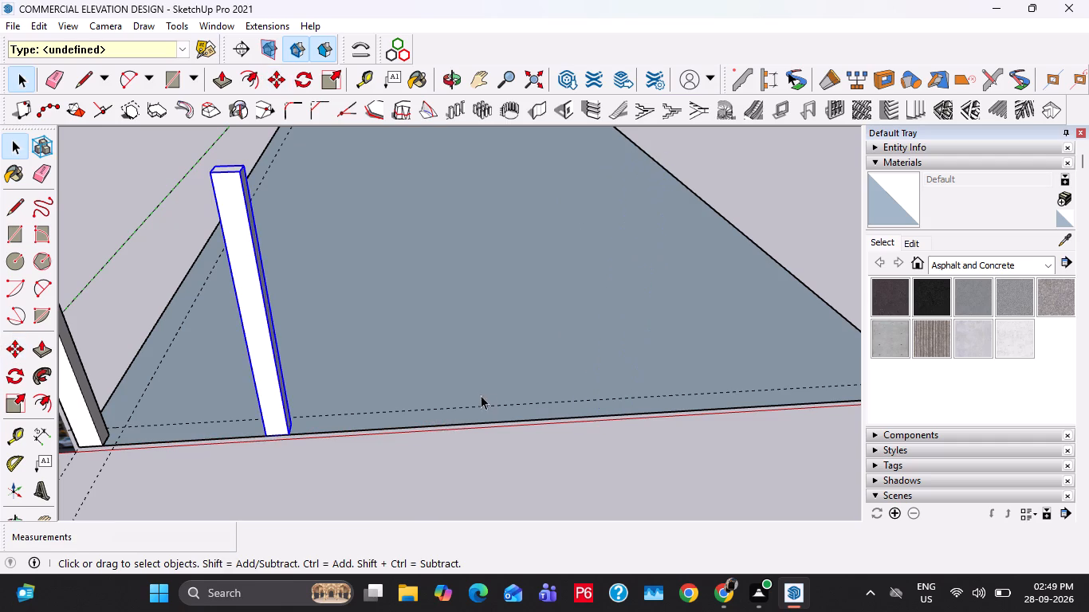
Draw a line from the second column's rear base corner, parallel to the base's front edge, to the base's far side edge.
{"action": "key", "text": "l"}
{"action": "left_click", "coordinate": [295, 422]}
{"action": "middle_click_drag", "start_coordinate": [645, 435], "coordinate": [310, 409]}
{"action": "left_click", "coordinate": [632, 365]}
{"action": "key", "text": "space"}
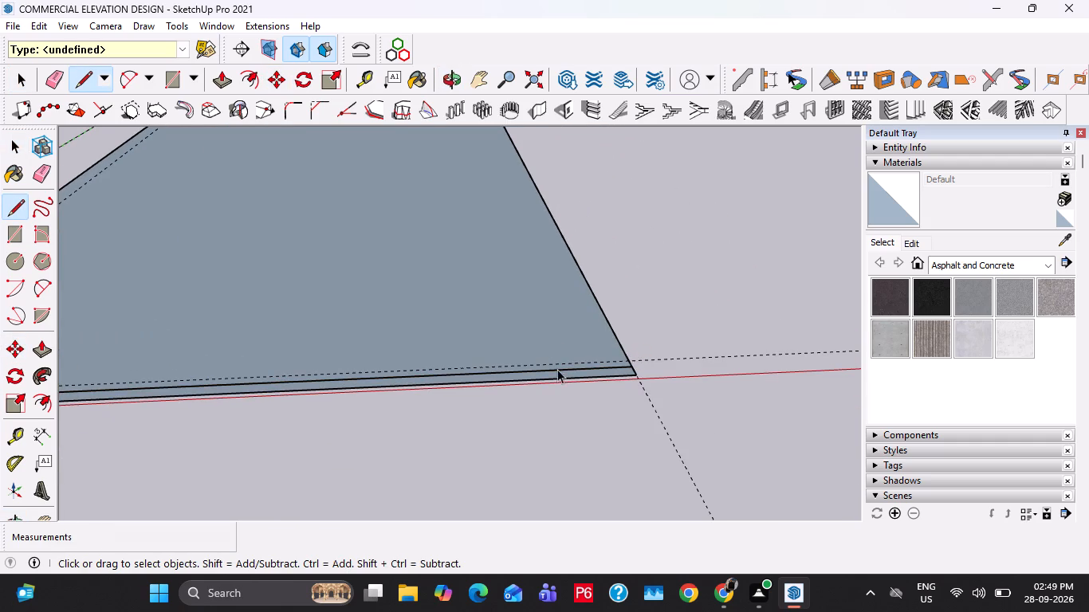
Place a guide 15' 6" in from the base's far side edge, through the midpoint of the line along the front.
{"action": "scroll", "coordinate": [474, 359], "scroll_direction": "down", "scroll_amount": 6}
{"action": "scroll", "coordinate": [394, 382], "scroll_direction": "up", "scroll_amount": 3}
{"action": "left_click", "coordinate": [391, 369]}
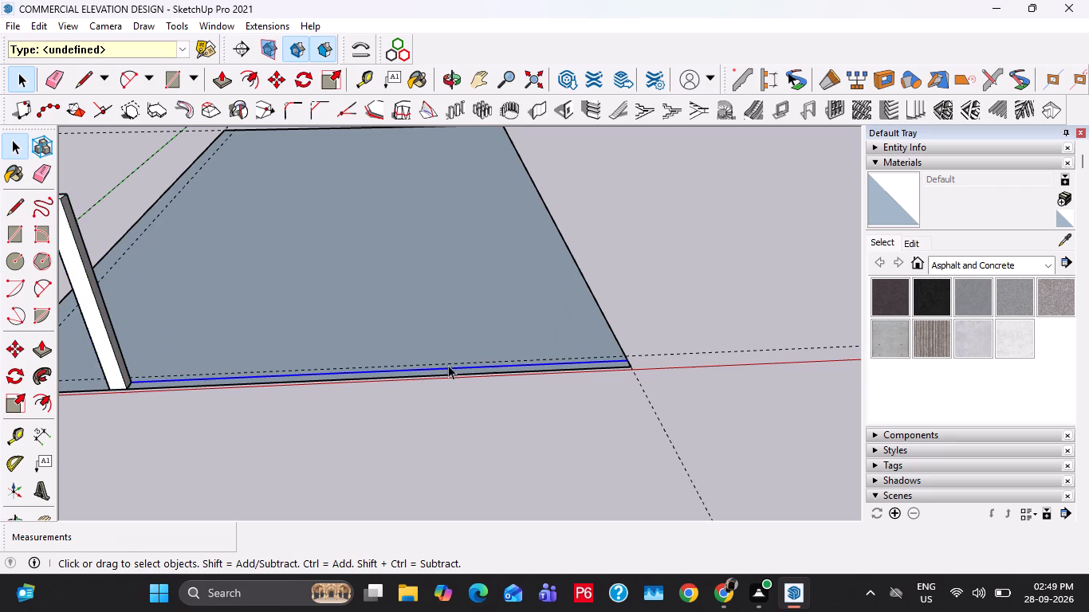
{"action": "key", "text": "t"}
{"action": "left_click", "coordinate": [595, 298]}
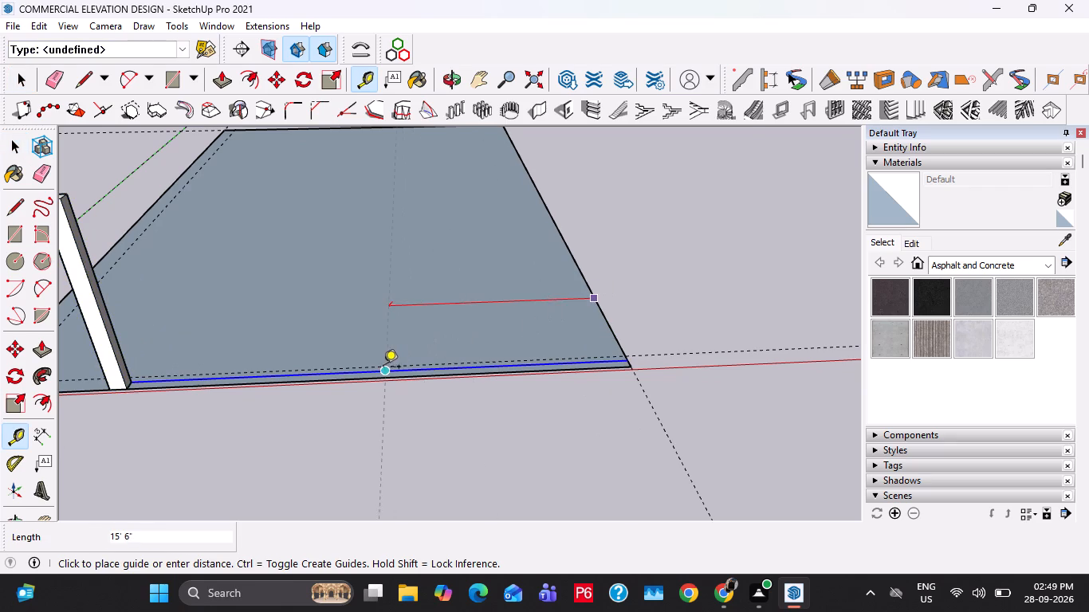
{"action": "left_click", "coordinate": [381, 368]}
{"action": "key", "text": "space"}
Copy the second column 15' 6" along the base's front edge onto the guide as a third front column.
{"action": "left_click", "coordinate": [121, 372]}
{"action": "scroll", "coordinate": [128, 380], "scroll_direction": "up", "scroll_amount": 1}
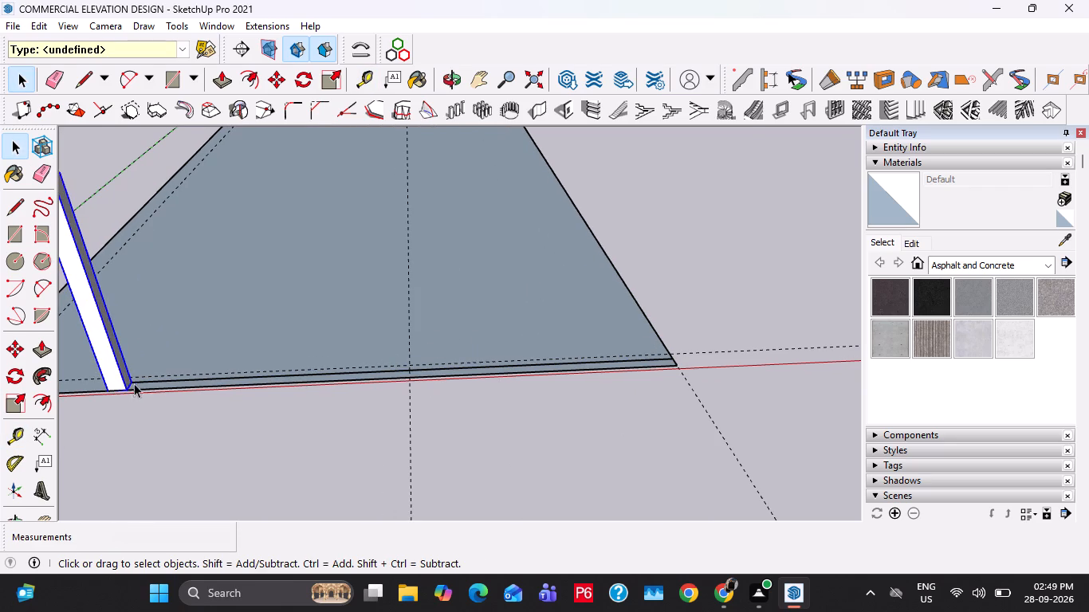
{"action": "key", "text": "m"}
{"action": "left_click", "coordinate": [128, 392]}
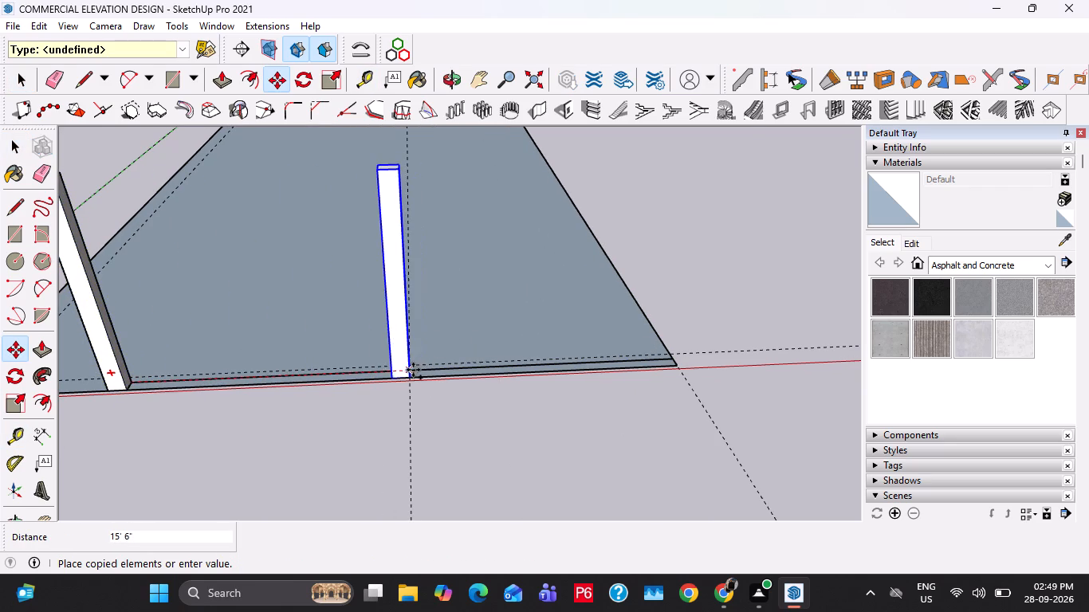
{"action": "scroll", "coordinate": [413, 371], "scroll_direction": "up", "scroll_amount": 8}
{"action": "left_click", "coordinate": [403, 370]}
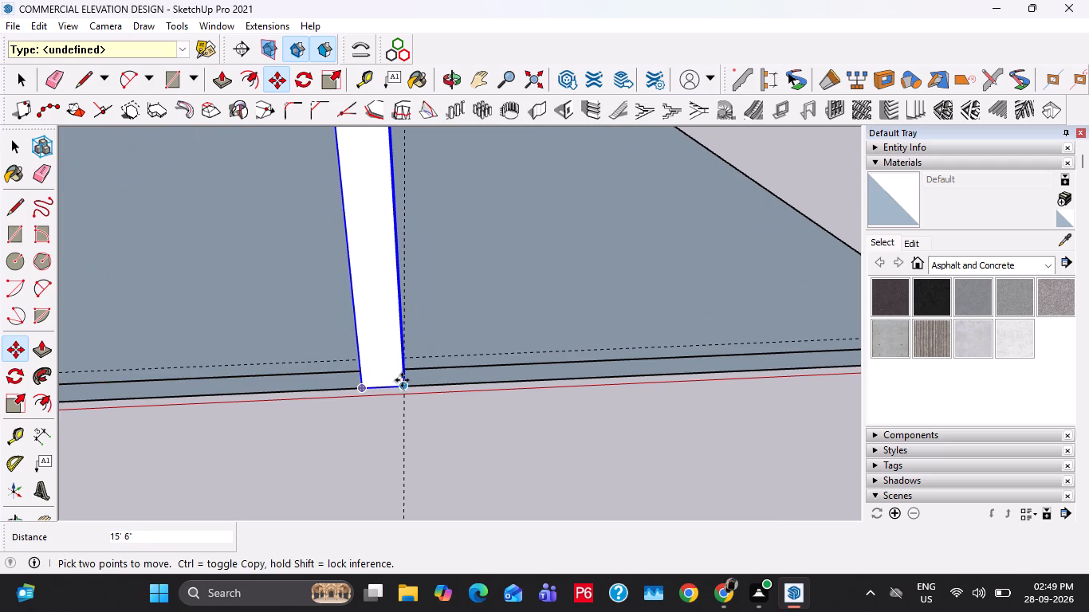
Copy the third column 15' 6" along the front edge to the base's far front corner as the fourth column.
{"action": "left_click", "coordinate": [403, 383]}
{"action": "middle_click_drag", "start_coordinate": [566, 379], "coordinate": [161, 382], "text": "shift"}
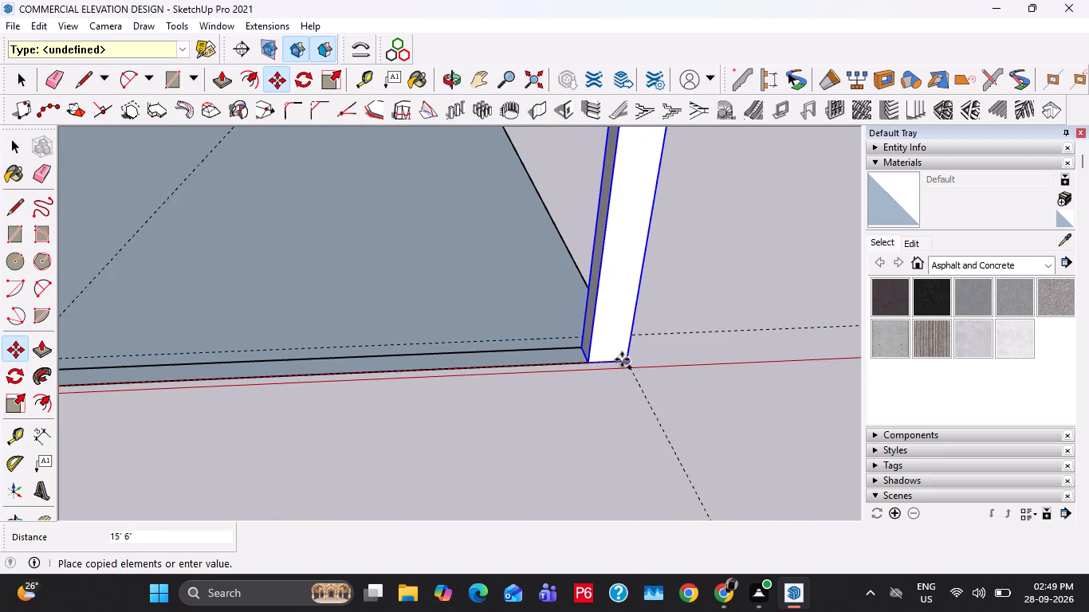
{"action": "left_click", "coordinate": [622, 359]}
{"action": "key", "text": "space"}
{"action": "scroll", "coordinate": [615, 394], "scroll_direction": "down", "scroll_amount": 15}
{"action": "middle_click_drag", "start_coordinate": [403, 386], "coordinate": [395, 269]}
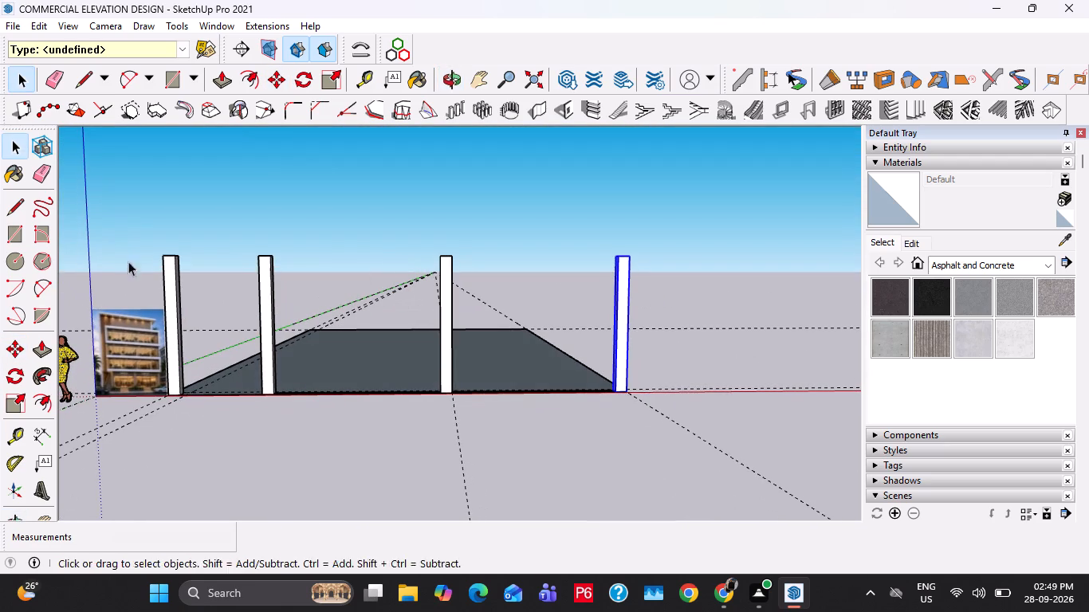
Delete all the guides in the model.
{"action": "left_click", "coordinate": [38, 19]}
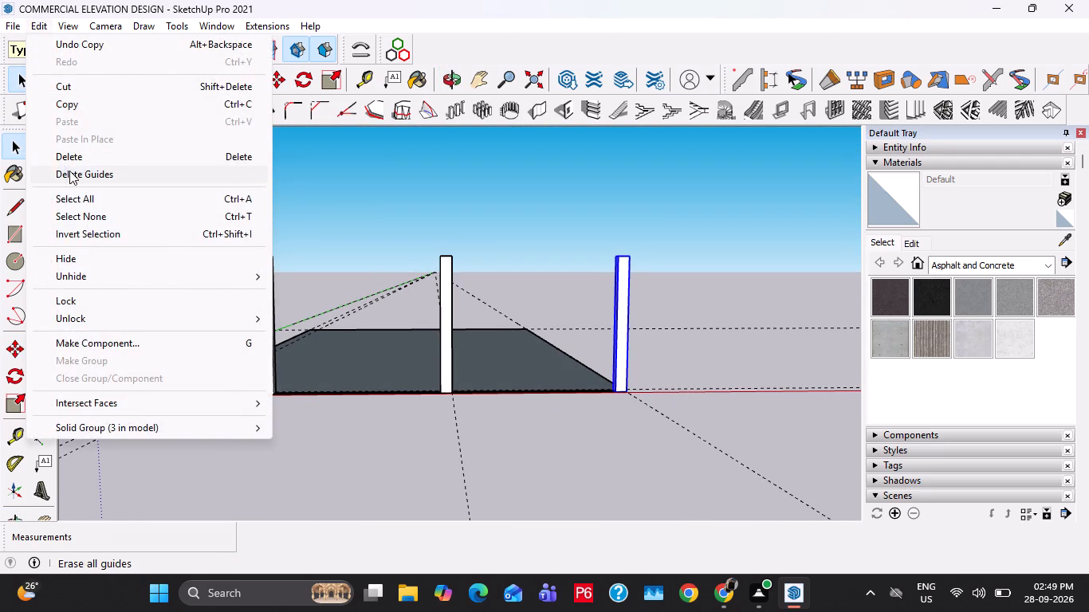
{"action": "left_click", "coordinate": [69, 171]}
Examine the ground-floor shop fronts in the reference image.
{"action": "scroll", "coordinate": [121, 333], "scroll_direction": "up", "scroll_amount": 10}
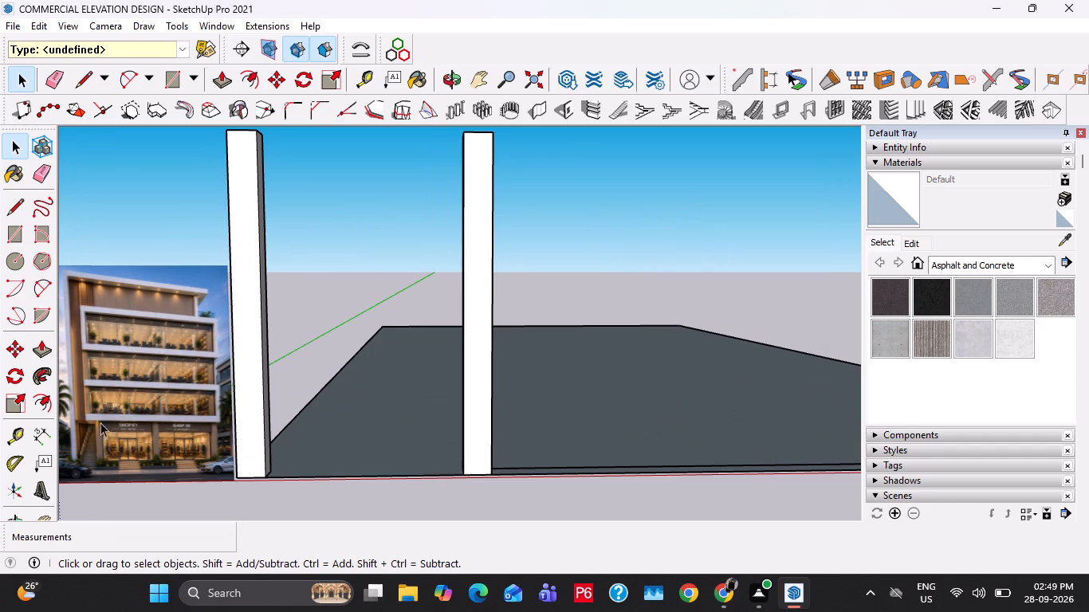
{"action": "scroll", "coordinate": [77, 487], "scroll_direction": "up", "scroll_amount": 11}
{"action": "scroll", "coordinate": [140, 433], "scroll_direction": "up", "scroll_amount": 1}
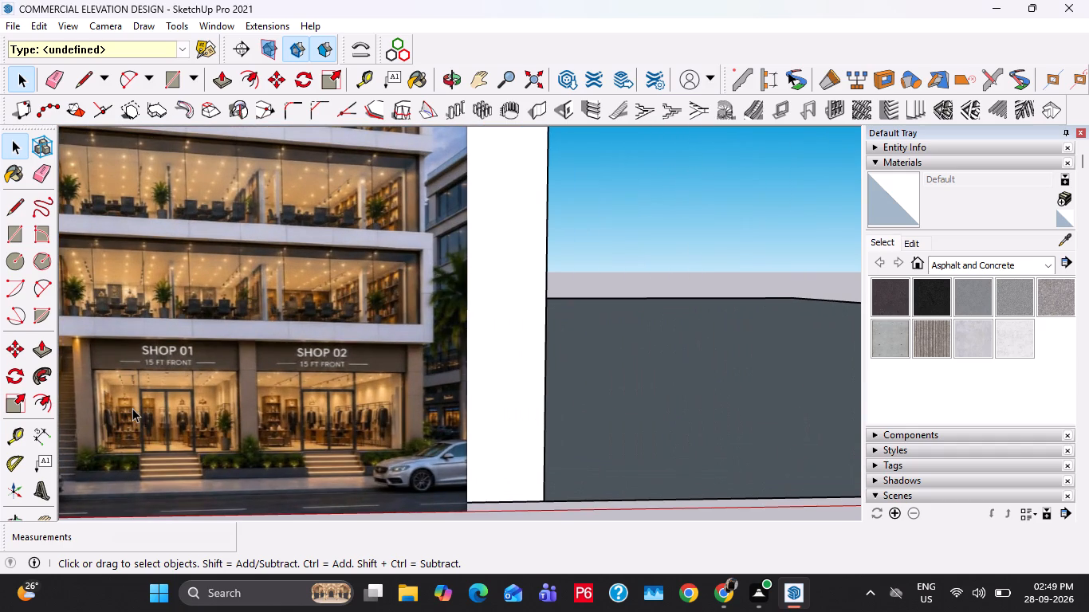
{"action": "scroll", "coordinate": [132, 408], "scroll_direction": "down", "scroll_amount": 15}
{"action": "middle_click_drag", "start_coordinate": [373, 378], "coordinate": [309, 419], "text": "shift"}
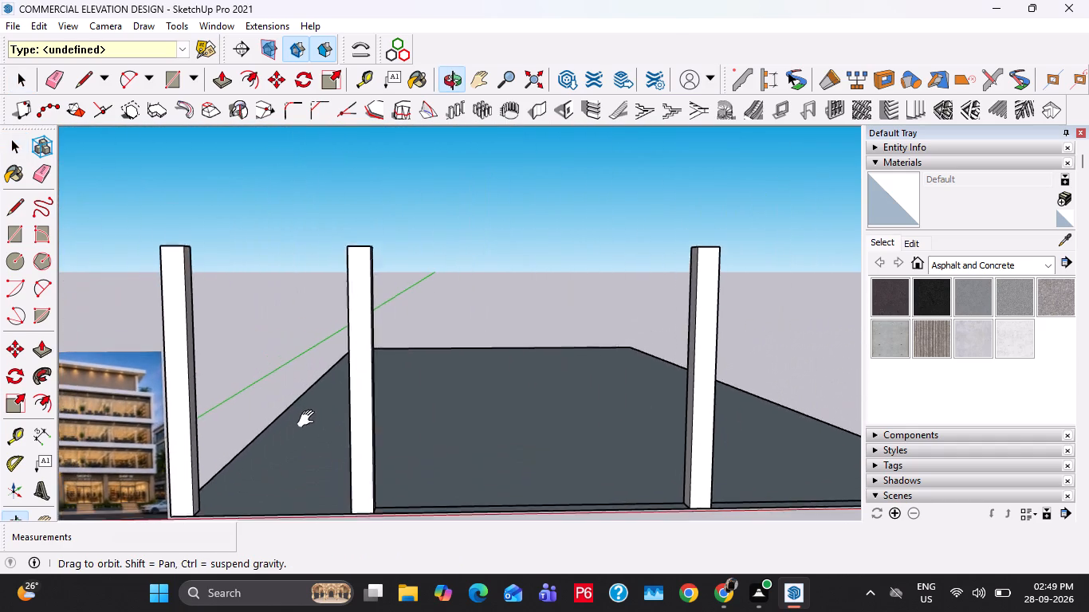
{"action": "middle_click_drag", "start_coordinate": [309, 419], "coordinate": [297, 458], "text": "shift"}
{"action": "scroll", "coordinate": [222, 427], "scroll_direction": "down", "scroll_amount": 1}
Select all four front columns and combine them into one group.
{"action": "left_click", "coordinate": [217, 372]}
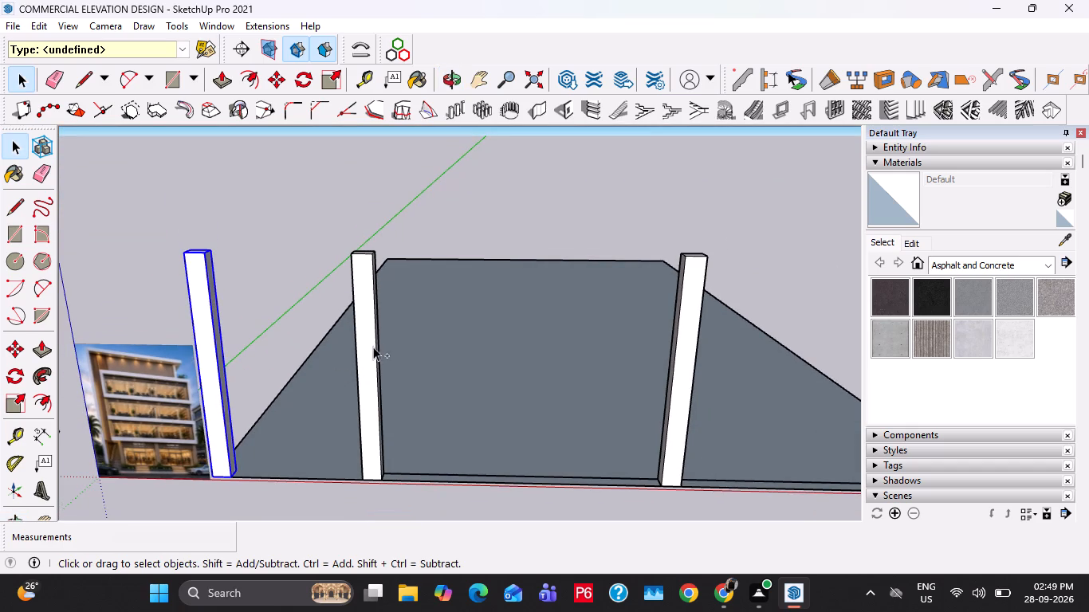
{"action": "left_click", "coordinate": [372, 346], "text": "ctrl"}
{"action": "left_click", "coordinate": [697, 318], "text": "ctrl"}
{"action": "scroll", "coordinate": [456, 267], "scroll_direction": "down", "scroll_amount": 5}
{"action": "middle_click_drag", "start_coordinate": [627, 351], "coordinate": [556, 378], "text": "shift"}
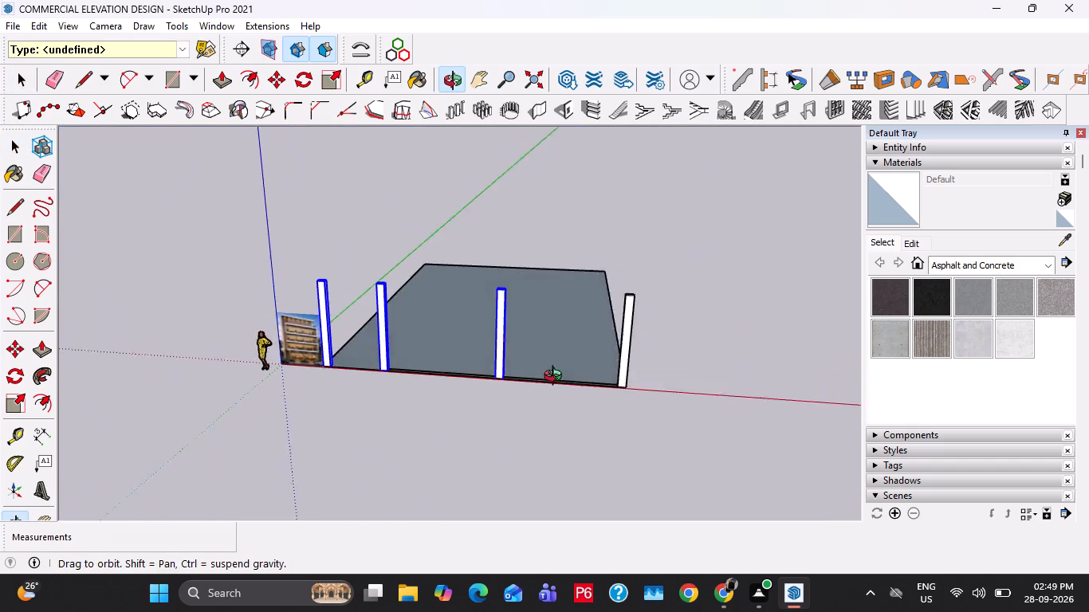
{"action": "middle_click_drag", "start_coordinate": [556, 378], "coordinate": [495, 389], "text": "shift"}
{"action": "left_click", "coordinate": [615, 346], "text": "ctrl"}
{"action": "right_click", "coordinate": [615, 346]}
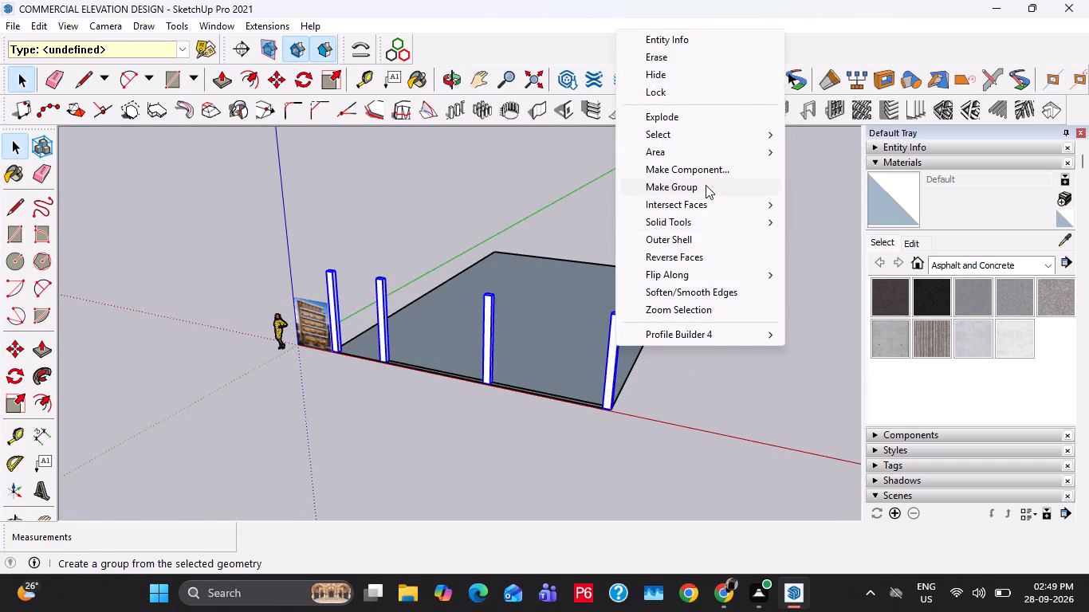
{"action": "left_click", "coordinate": [706, 186]}
Copy the front column row toward the rear of the base as an array of three copies spaced 15' apart.
{"action": "middle_click_drag", "start_coordinate": [692, 348], "coordinate": [673, 375]}
{"action": "scroll", "coordinate": [674, 412], "scroll_direction": "up", "scroll_amount": 2}
{"action": "key", "text": "m"}
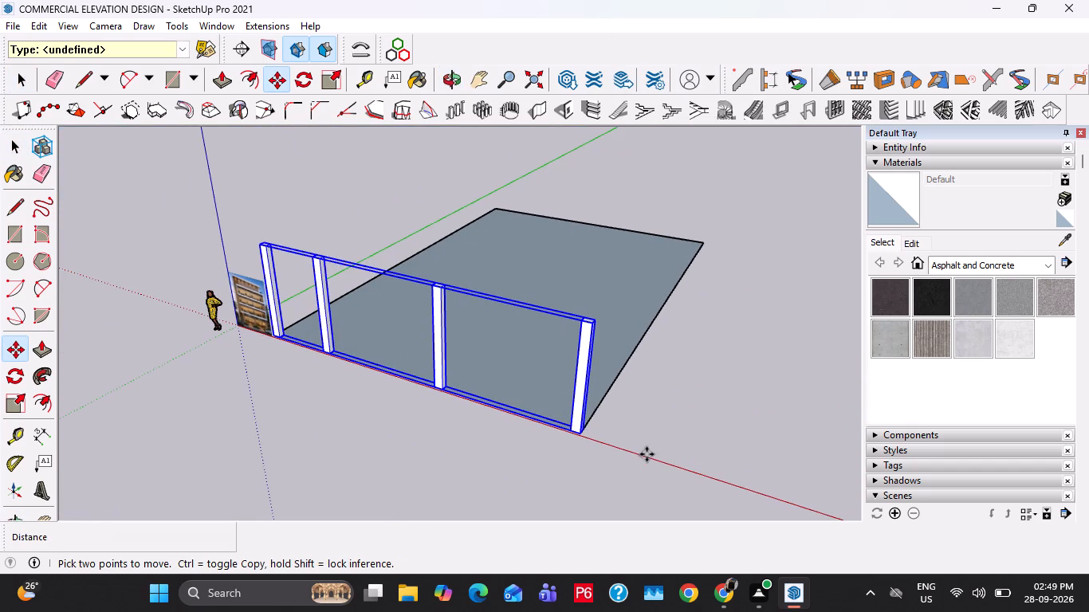
{"action": "left_click", "coordinate": [647, 454]}
{"action": "type", "text": "15'"}
{"action": "key", "text": "Return"}
{"action": "type", "text": "X3"}
{"action": "key", "text": "Return"}
{"action": "key", "text": "space"}
{"action": "middle_click_drag", "start_coordinate": [591, 352], "coordinate": [304, 323]}
{"action": "type", "text": "X4"}
{"action": "scroll", "coordinate": [411, 330], "scroll_direction": "down", "scroll_amount": 4}
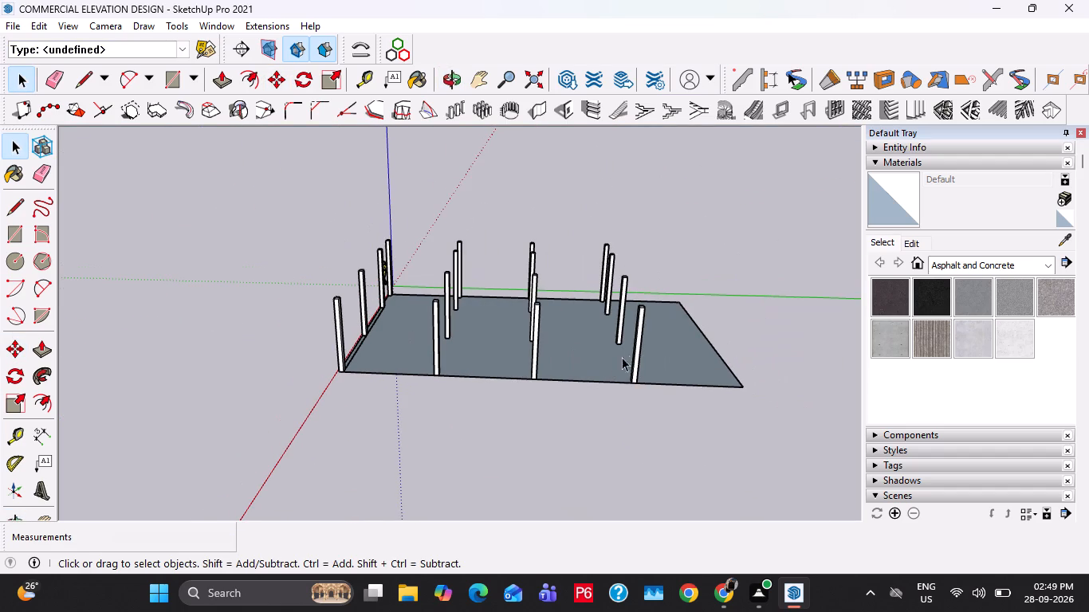
Copy the rearmost column row another 15' toward the rear to add a fifth row.
{"action": "left_click", "coordinate": [642, 350]}
{"action": "left_click", "coordinate": [535, 358]}
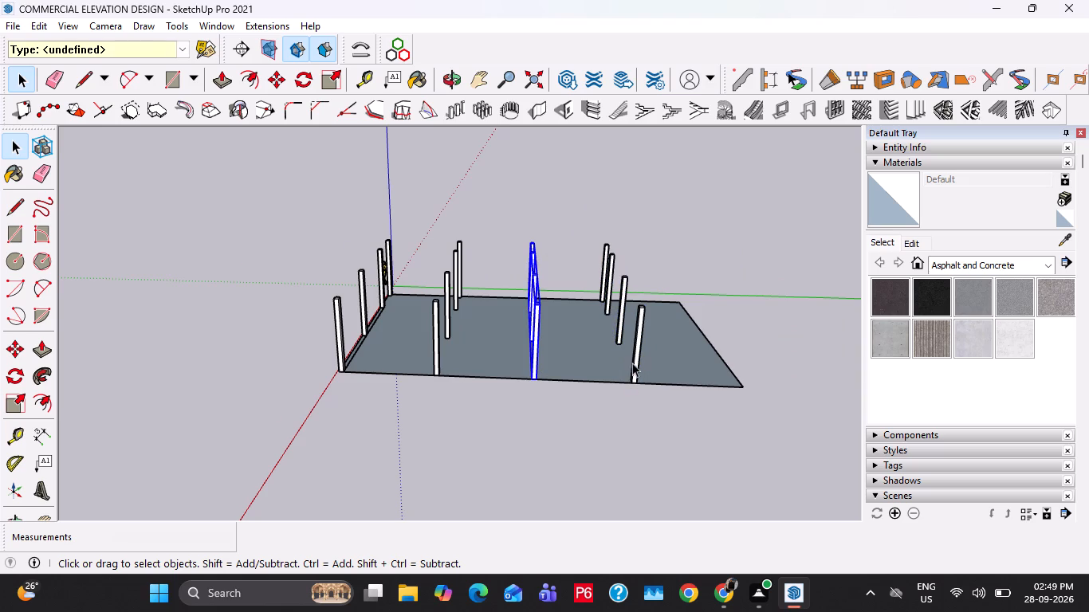
{"action": "left_click", "coordinate": [637, 359]}
{"action": "scroll", "coordinate": [630, 371], "scroll_direction": "up", "scroll_amount": 4}
{"action": "key", "text": "m"}
{"action": "scroll", "coordinate": [478, 384], "scroll_direction": "up", "scroll_amount": 4}
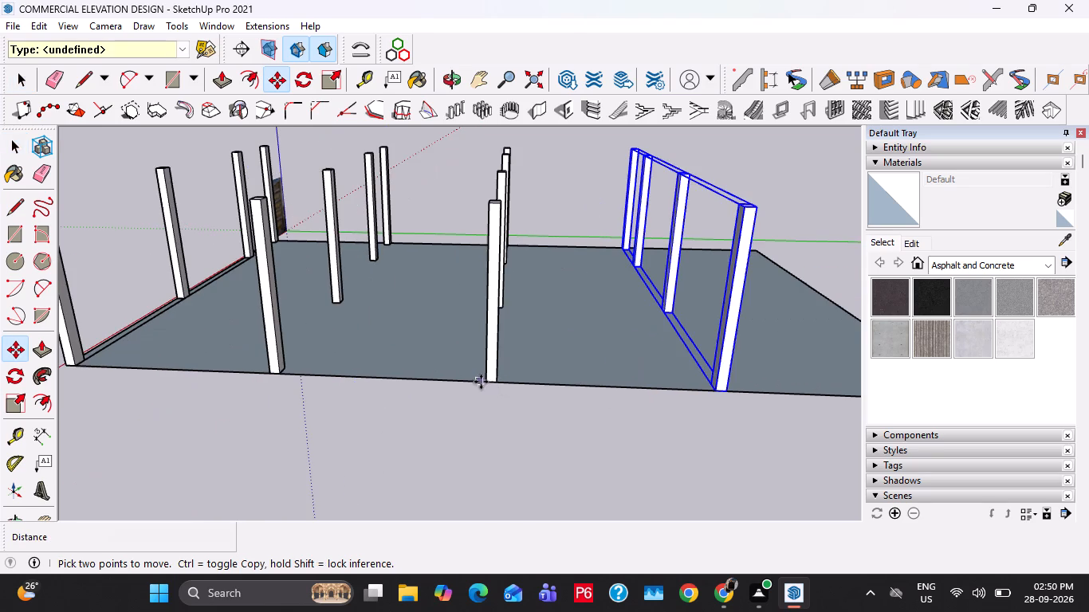
{"action": "left_click", "coordinate": [486, 382]}
{"action": "left_click", "coordinate": [715, 386]}
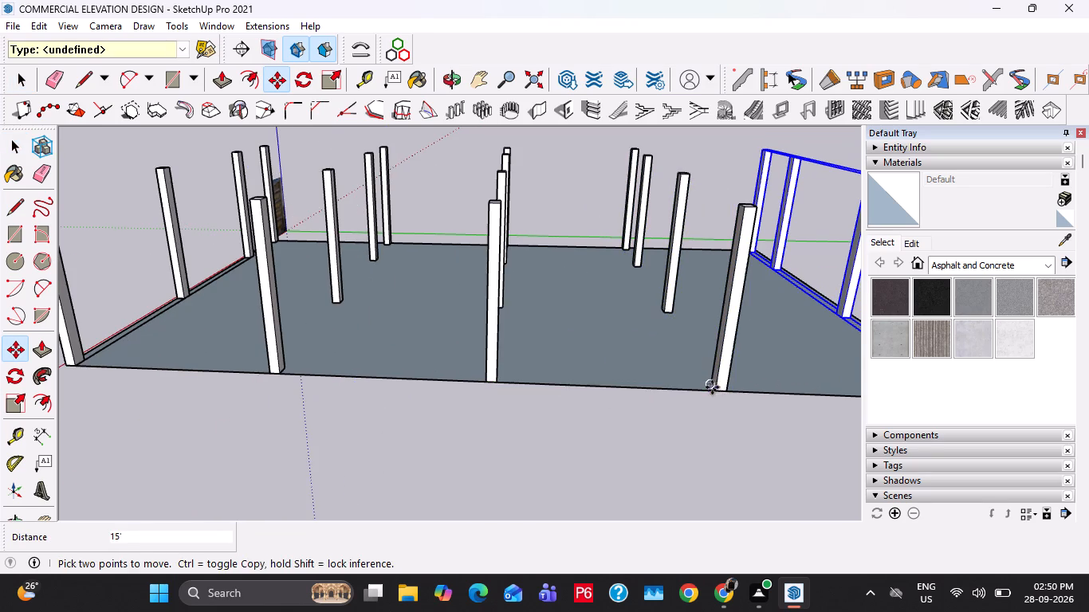
{"action": "middle_click_drag", "start_coordinate": [737, 401], "coordinate": [355, 405], "text": "shift"}
{"action": "key", "text": "space"}
{"action": "left_click", "coordinate": [434, 477]}
Move the fifth column row back so its outer corner column meets the base's rear corner.
{"action": "scroll", "coordinate": [579, 395], "scroll_direction": "down", "scroll_amount": 6}
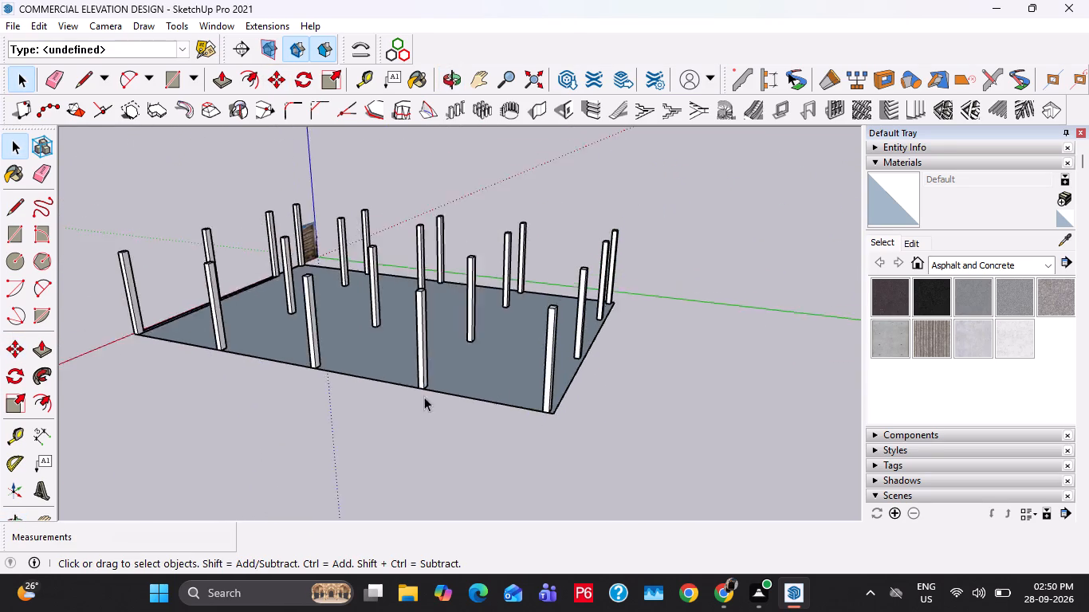
{"action": "middle_click", "coordinate": [432, 394]}
{"action": "scroll", "coordinate": [545, 389], "scroll_direction": "up", "scroll_amount": 4}
{"action": "left_click", "coordinate": [529, 377]}
{"action": "scroll", "coordinate": [530, 396], "scroll_direction": "up", "scroll_amount": 8}
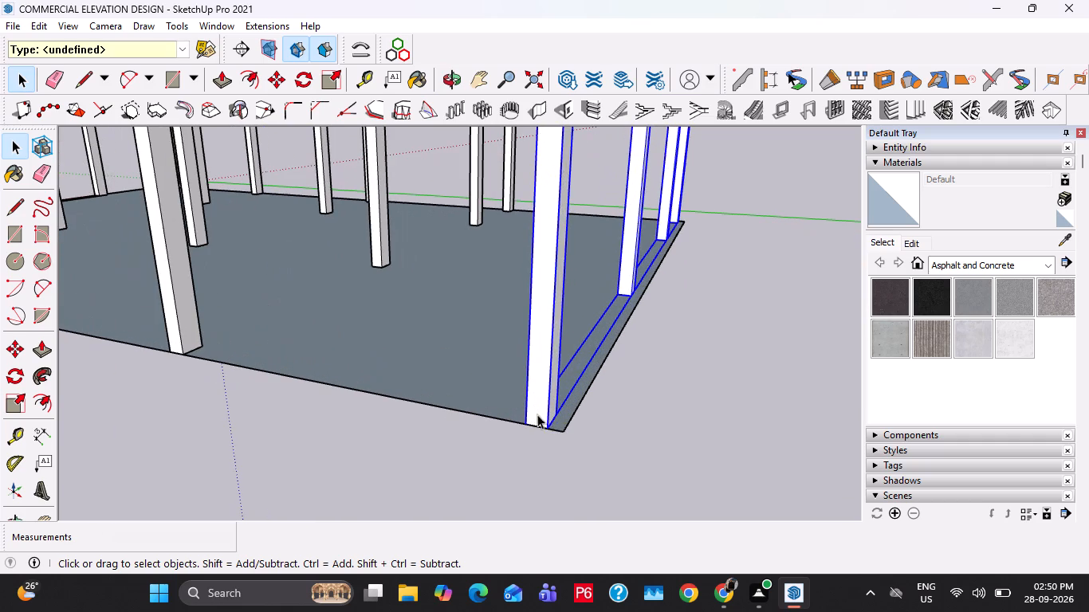
{"action": "key", "text": "m"}
{"action": "left_click", "coordinate": [550, 429]}
{"action": "left_click", "coordinate": [563, 431]}
{"action": "key", "text": "space"}
Draw a 60' 6" by 40' rectangle across the column tops, from the front corner column to the opposite rear corner column.
{"action": "scroll", "coordinate": [566, 431], "scroll_direction": "down", "scroll_amount": 16}
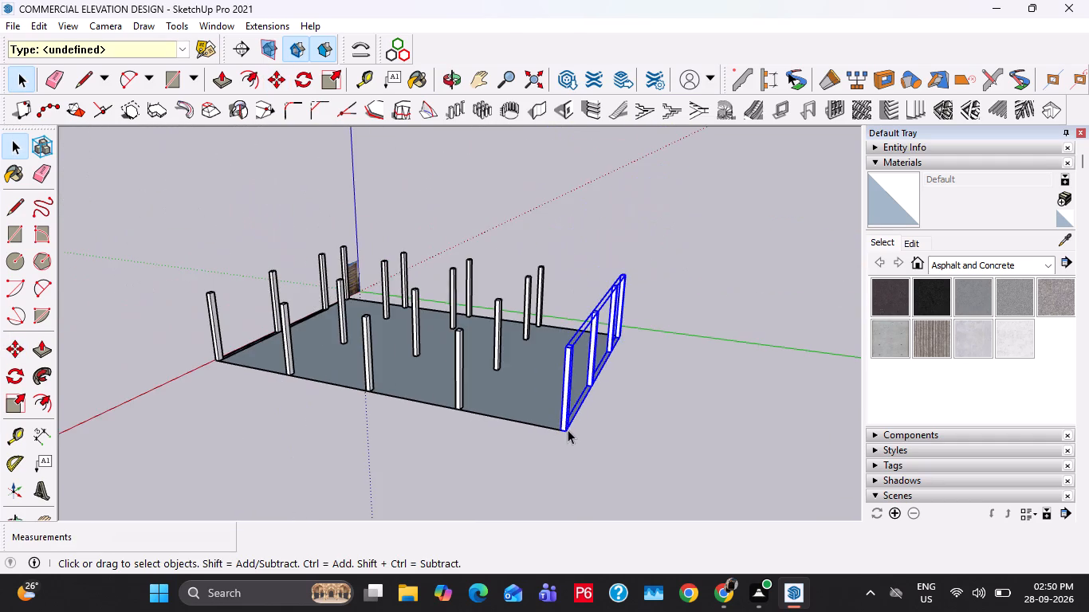
{"action": "key", "text": "r"}
{"action": "scroll", "coordinate": [253, 291], "scroll_direction": "up", "scroll_amount": 3}
{"action": "middle_click_drag", "start_coordinate": [204, 300], "coordinate": [365, 349]}
{"action": "scroll", "coordinate": [274, 395], "scroll_direction": "up", "scroll_amount": 2}
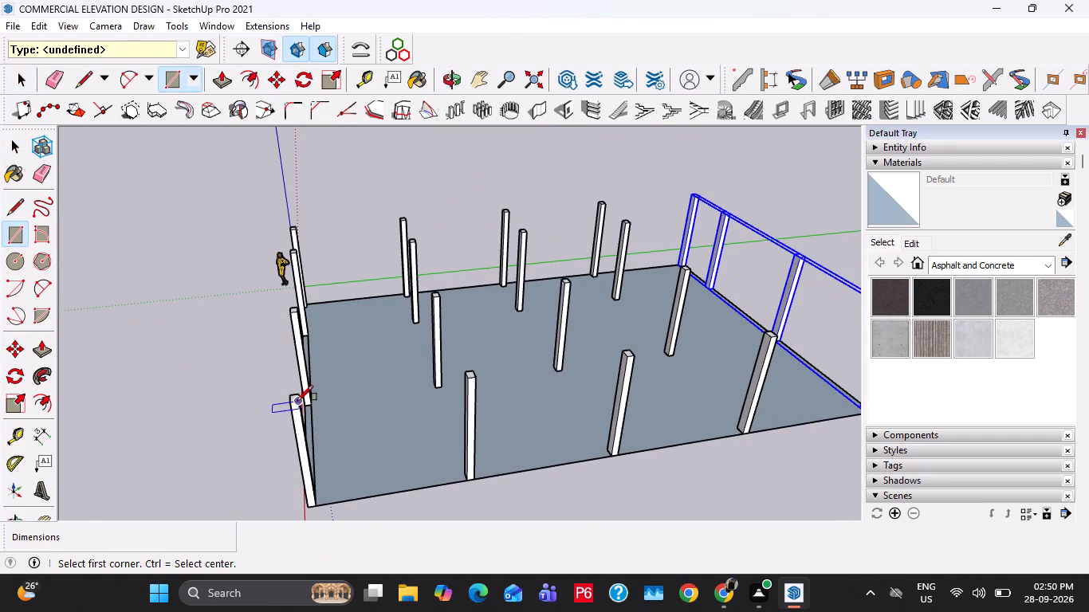
{"action": "left_click", "coordinate": [298, 401]}
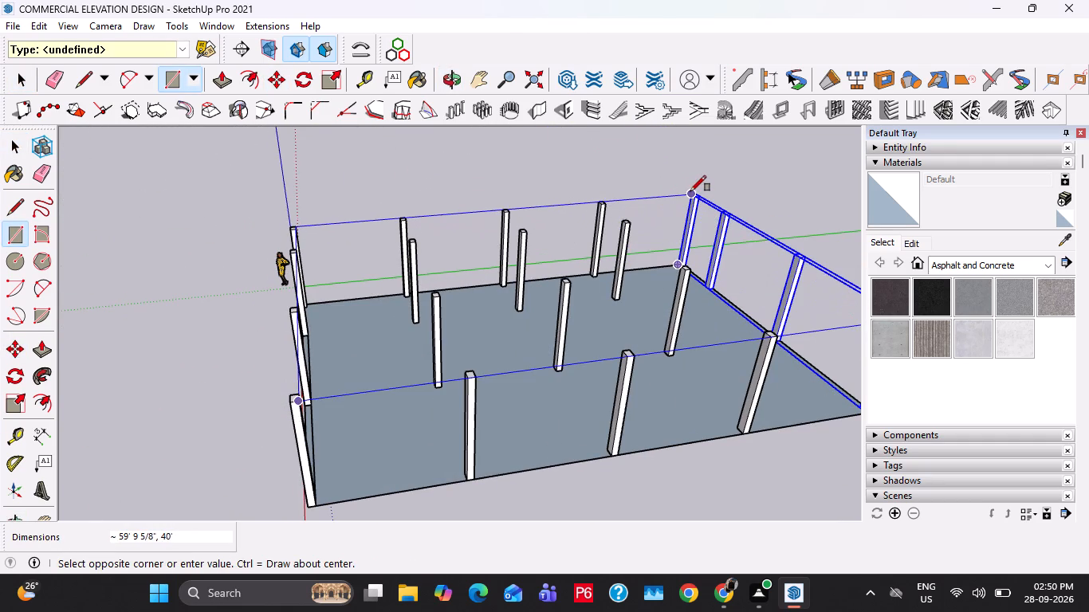
{"action": "scroll", "coordinate": [694, 194], "scroll_direction": "up", "scroll_amount": 13}
{"action": "left_click", "coordinate": [701, 191]}
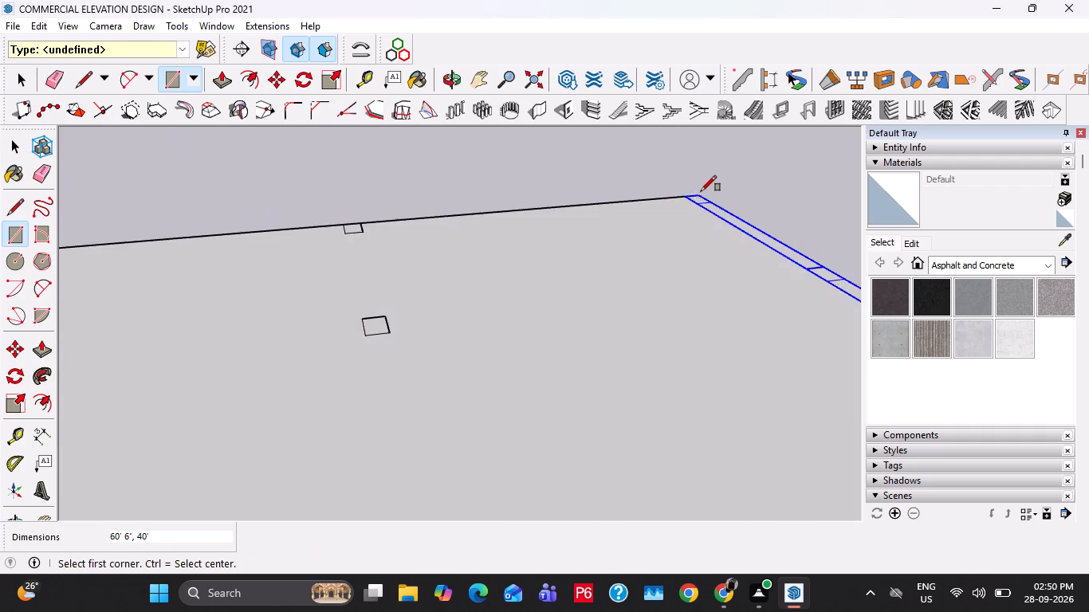
Scale the roof rectangle toward the front so its front edge is flush with the front columns' outer faces.
{"action": "scroll", "coordinate": [649, 209], "scroll_direction": "down", "scroll_amount": 13}
{"action": "key", "text": "space"}
{"action": "key", "text": "space"}
{"action": "middle_click_drag", "start_coordinate": [493, 330], "coordinate": [682, 270]}
{"action": "scroll", "coordinate": [592, 399], "scroll_direction": "up", "scroll_amount": 6}
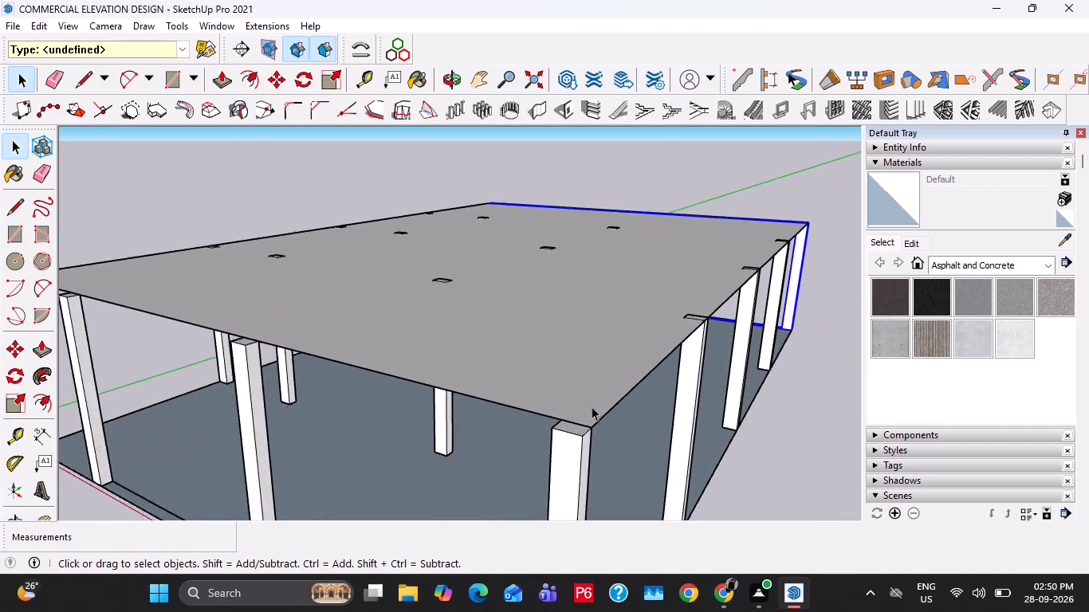
{"action": "scroll", "coordinate": [592, 406], "scroll_direction": "up", "scroll_amount": 1}
{"action": "middle_click_drag", "start_coordinate": [573, 406], "coordinate": [576, 388]}
{"action": "double_click", "coordinate": [519, 341]}
{"action": "scroll", "coordinate": [516, 339], "scroll_direction": "down", "scroll_amount": 5}
{"action": "key", "text": "s"}
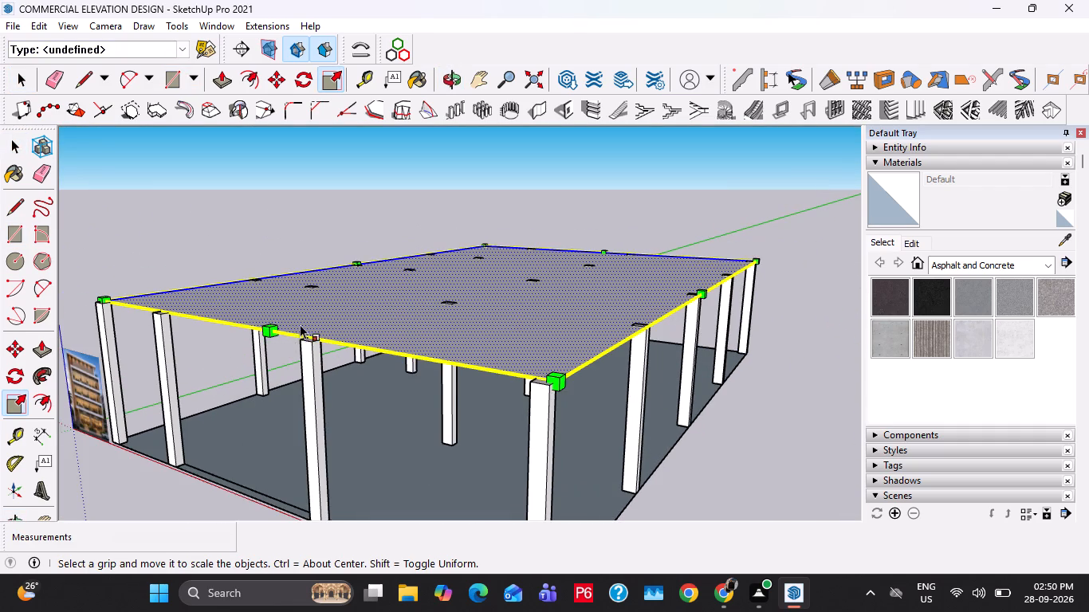
{"action": "left_click", "coordinate": [273, 330]}
{"action": "left_click", "coordinate": [312, 401]}
{"action": "key", "text": "space"}
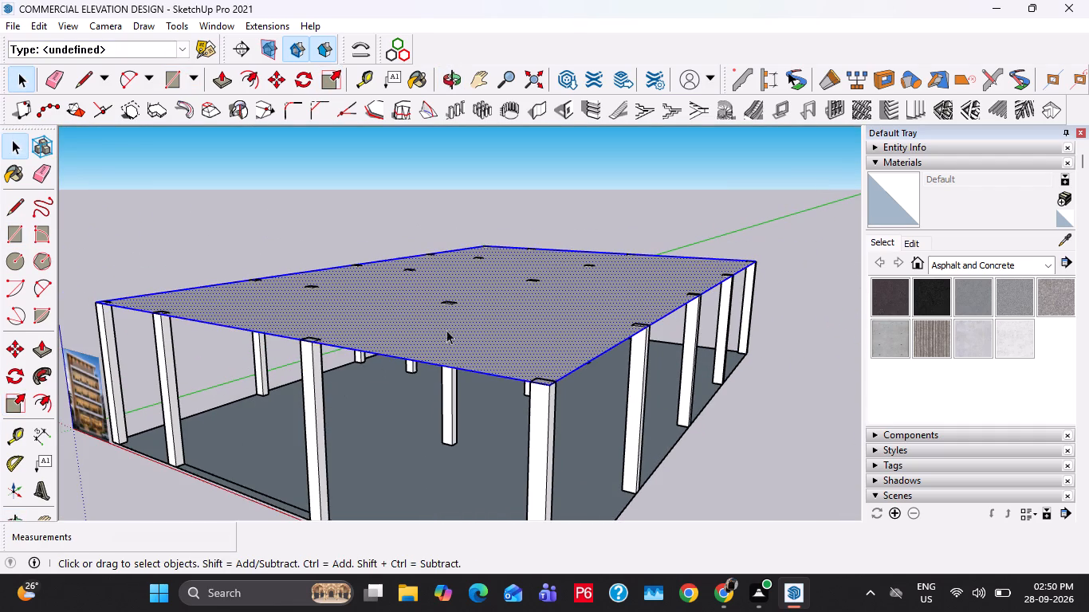
Push/Pull the roof face up 6" to form a slab.
{"action": "key", "text": "p"}
{"action": "left_click", "coordinate": [471, 351]}
{"action": "type", "text": "6\""}
{"action": "key", "text": "Return"}
{"action": "key", "text": "space"}
Select the entire roof slab and make it a group.
{"action": "triple_click", "coordinate": [464, 333]}
{"action": "left_click", "coordinate": [464, 333]}
{"action": "right_click", "coordinate": [464, 333]}
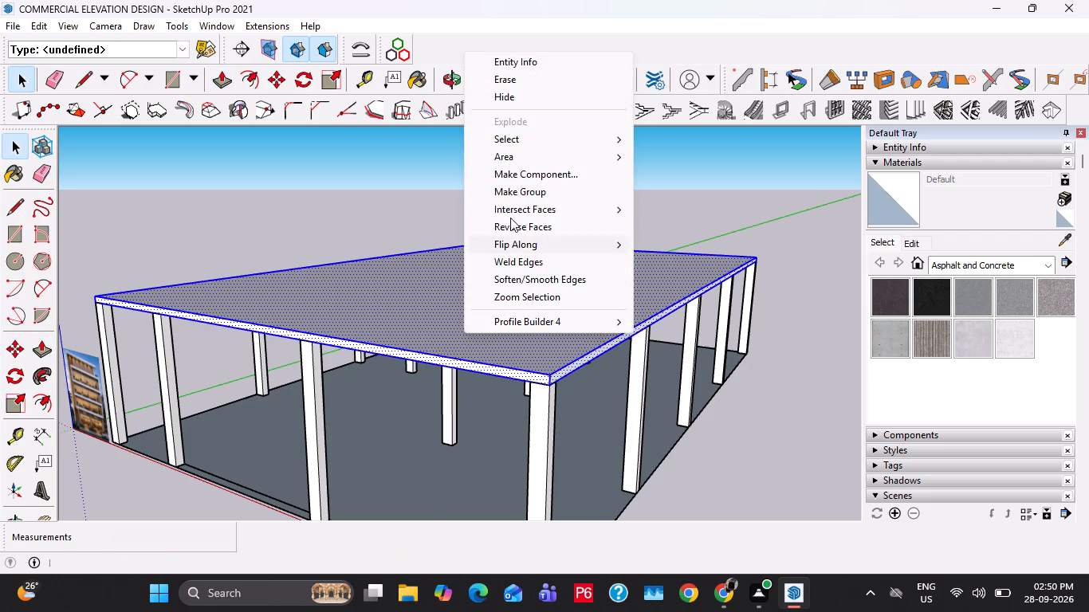
{"action": "left_click", "coordinate": [510, 194]}
Place a guide 9" inside the base's far long side edge.
{"action": "middle_click_drag", "start_coordinate": [614, 409], "coordinate": [375, 392], "text": "shift"}
{"action": "scroll", "coordinate": [286, 441], "scroll_direction": "up", "scroll_amount": 7}
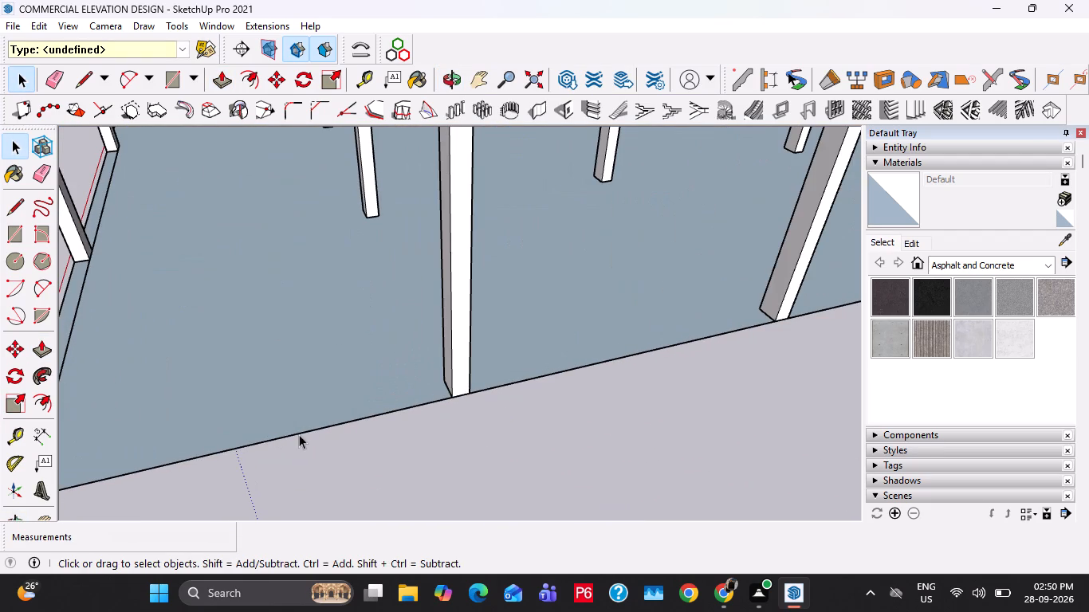
{"action": "key", "text": "t"}
{"action": "left_click", "coordinate": [301, 432]}
{"action": "type", "text": "9\""}
{"action": "key", "text": "Return"}
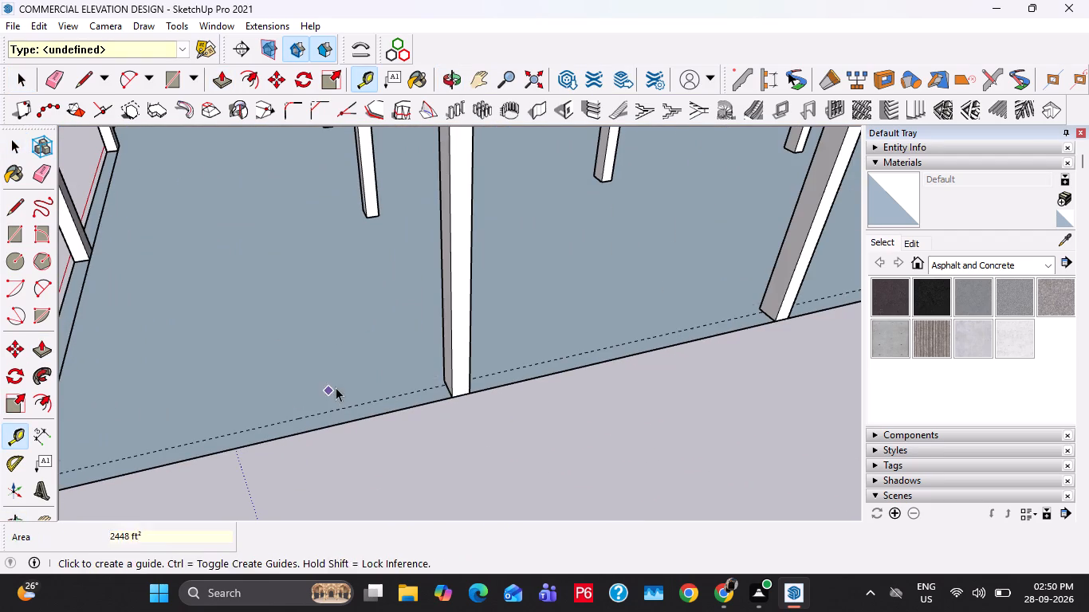
{"action": "key", "text": "space"}
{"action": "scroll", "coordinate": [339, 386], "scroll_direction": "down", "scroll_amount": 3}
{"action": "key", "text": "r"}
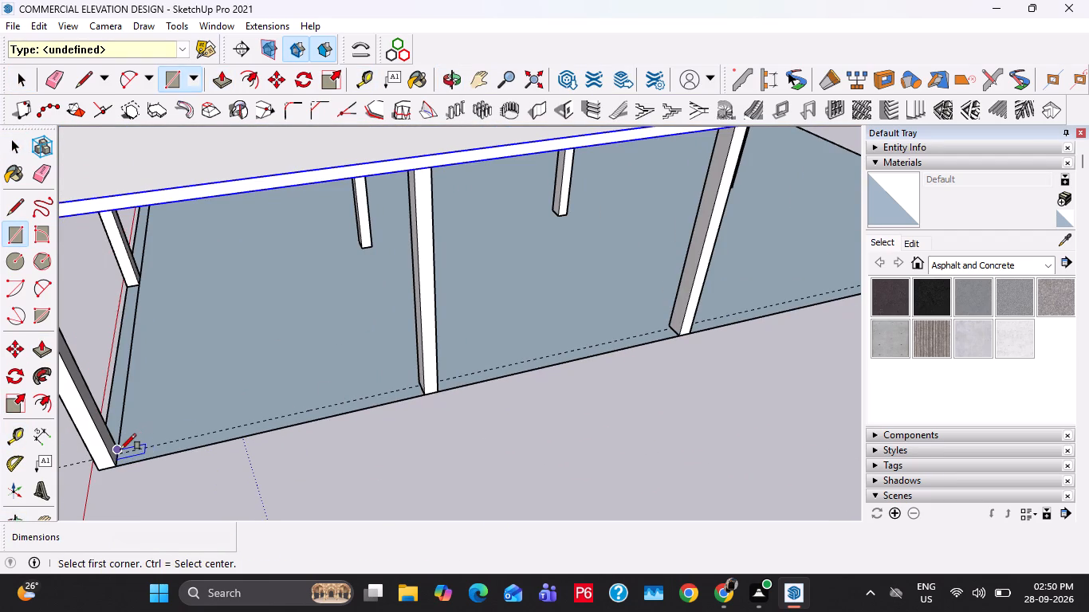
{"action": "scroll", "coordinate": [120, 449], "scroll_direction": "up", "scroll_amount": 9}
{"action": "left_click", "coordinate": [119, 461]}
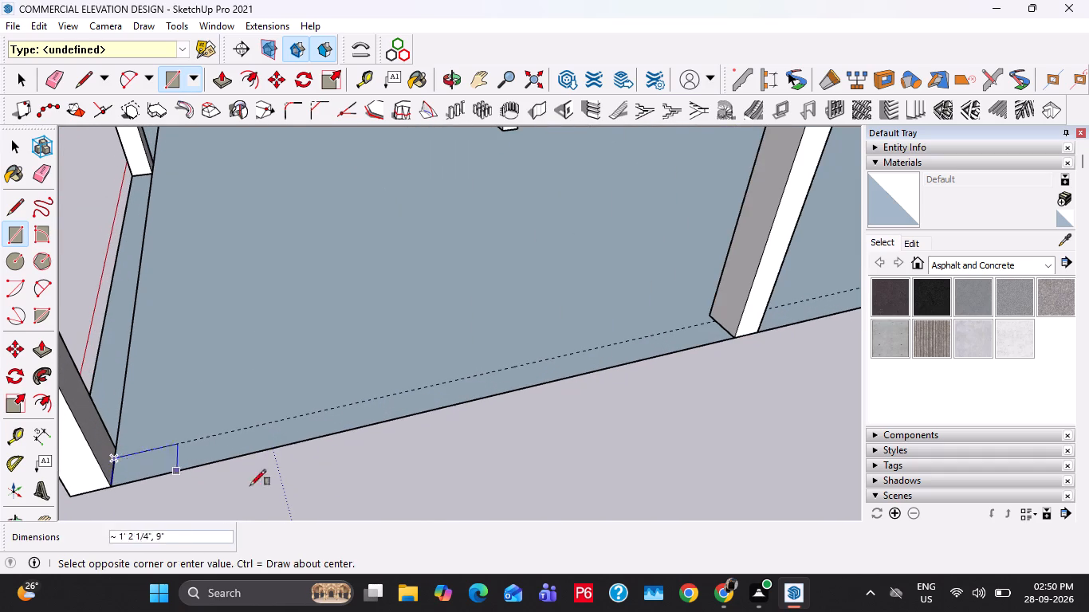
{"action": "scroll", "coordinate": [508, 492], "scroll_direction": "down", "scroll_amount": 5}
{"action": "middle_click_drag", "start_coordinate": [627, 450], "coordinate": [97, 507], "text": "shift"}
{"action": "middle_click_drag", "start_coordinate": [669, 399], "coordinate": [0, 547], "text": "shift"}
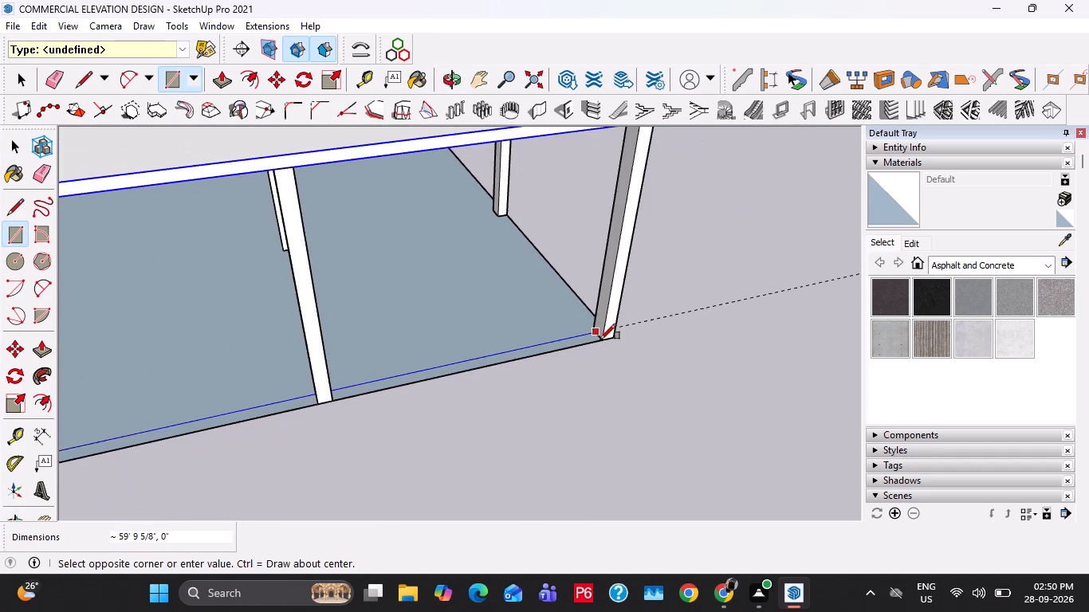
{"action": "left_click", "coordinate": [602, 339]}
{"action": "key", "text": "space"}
Draw a rectangle about 59' 9 5/8" by 9" along the base's long side edge, between the corner columns and up to the guide.
{"action": "key", "text": "r"}
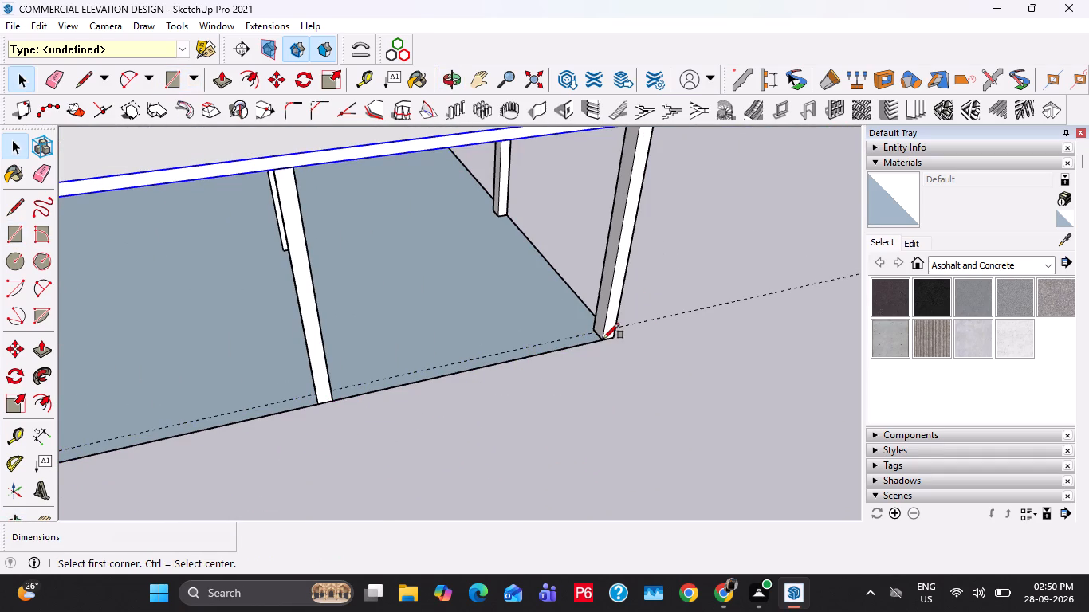
{"action": "left_click", "coordinate": [601, 339]}
{"action": "middle_click_drag", "start_coordinate": [141, 428], "coordinate": [855, 333], "text": "shift"}
{"action": "middle_click_drag", "start_coordinate": [376, 473], "coordinate": [804, 316], "text": "shift"}
{"action": "scroll", "coordinate": [433, 375], "scroll_direction": "up", "scroll_amount": 8}
{"action": "middle_click_drag", "start_coordinate": [474, 390], "coordinate": [373, 405]}
{"action": "scroll", "coordinate": [442, 386], "scroll_direction": "up", "scroll_amount": 4}
{"action": "left_click", "coordinate": [420, 353]}
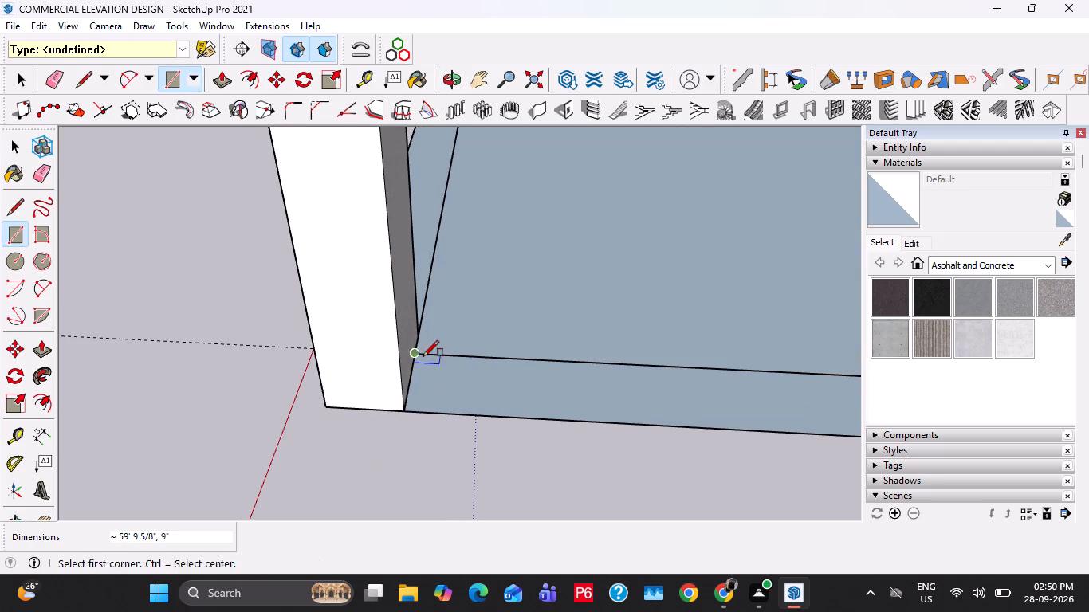
{"action": "key", "text": "space"}
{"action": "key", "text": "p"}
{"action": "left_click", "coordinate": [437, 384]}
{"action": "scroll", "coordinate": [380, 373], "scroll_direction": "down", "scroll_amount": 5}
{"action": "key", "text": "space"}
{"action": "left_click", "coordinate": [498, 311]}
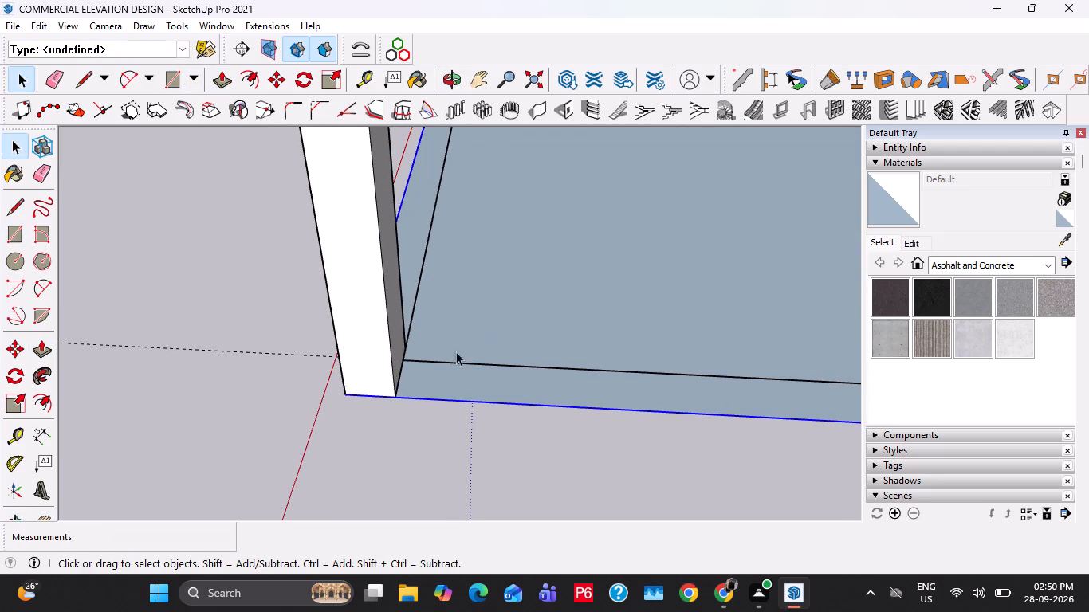
Push/Pull the 9" strip along the long side up to the underside of the roof slab to form the side wall.
{"action": "left_click", "coordinate": [438, 367]}
{"action": "key", "text": "p"}
{"action": "left_click", "coordinate": [428, 377]}
{"action": "scroll", "coordinate": [389, 335], "scroll_direction": "down", "scroll_amount": 14}
{"action": "middle_click_drag", "start_coordinate": [389, 287], "coordinate": [400, 390], "text": "shift"}
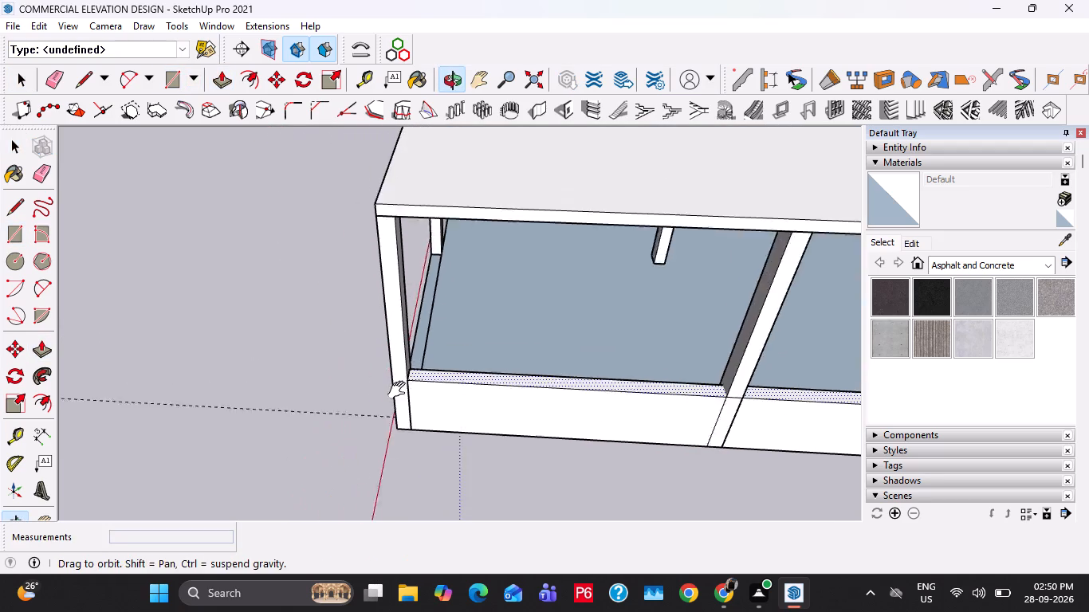
{"action": "middle_click_drag", "start_coordinate": [400, 390], "coordinate": [400, 450], "text": "shift"}
{"action": "left_click", "coordinate": [424, 312]}
{"action": "key", "text": "space"}
Select the side wall with all its connected geometry and make it a group.
{"action": "triple_click", "coordinate": [447, 352]}
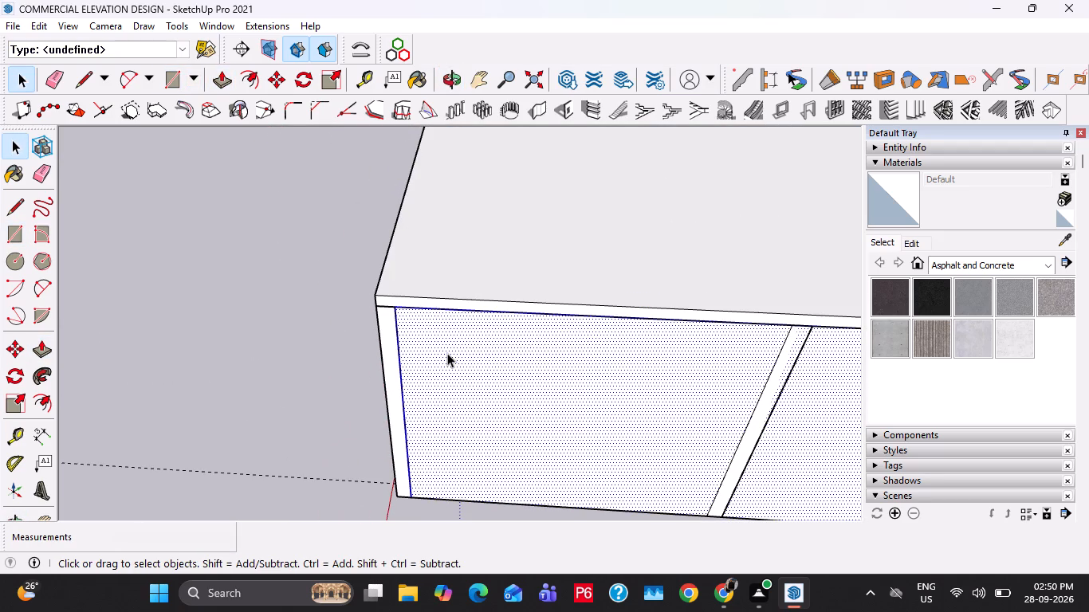
{"action": "left_click", "coordinate": [447, 353]}
{"action": "right_click", "coordinate": [447, 353]}
{"action": "left_click", "coordinate": [510, 210]}
Copy the side wall group about 48' across the building, placing it outside the opposite long side.
{"action": "middle_click_drag", "start_coordinate": [408, 433], "coordinate": [609, 398]}
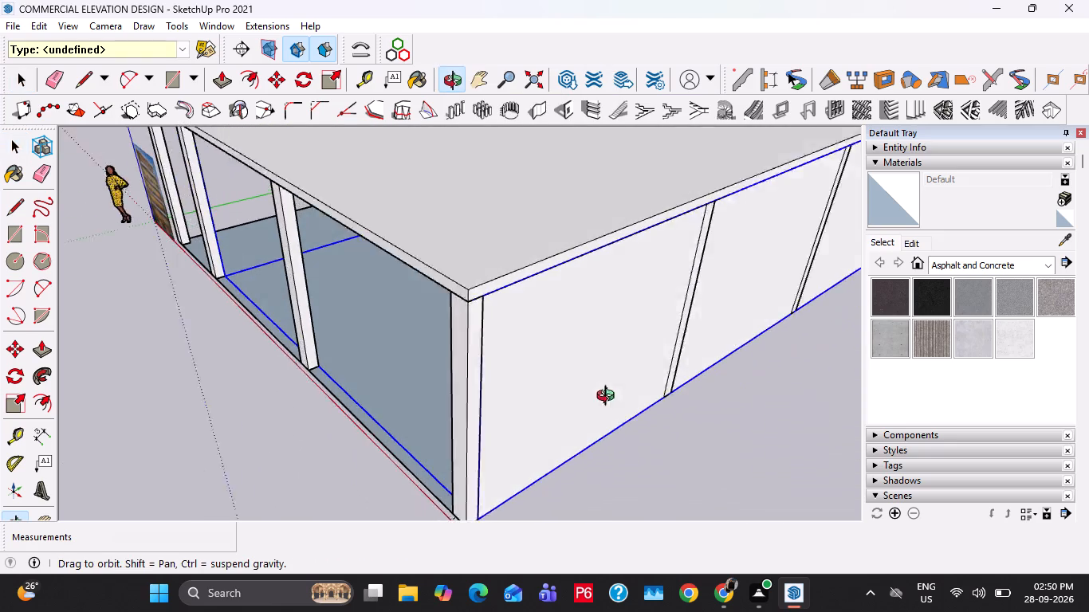
{"action": "middle_click_drag", "start_coordinate": [609, 398], "coordinate": [624, 393]}
{"action": "scroll", "coordinate": [560, 440], "scroll_direction": "down", "scroll_amount": 4}
{"action": "key", "text": "m"}
{"action": "left_click", "coordinate": [514, 497]}
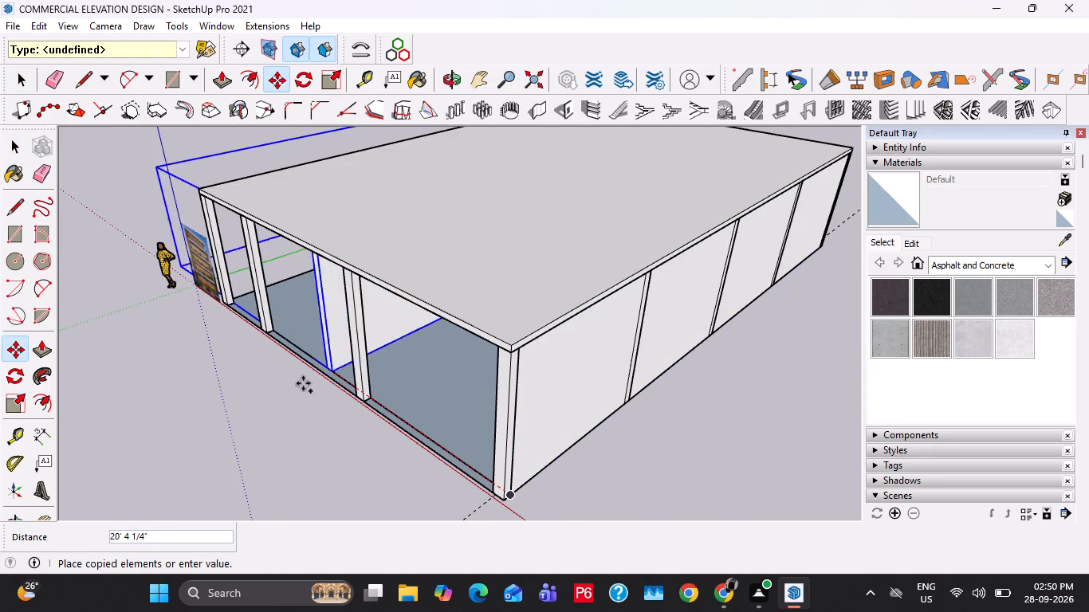
{"action": "middle_click_drag", "start_coordinate": [211, 391], "coordinate": [454, 421]}
{"action": "scroll", "coordinate": [449, 406], "scroll_direction": "down", "scroll_amount": 6}
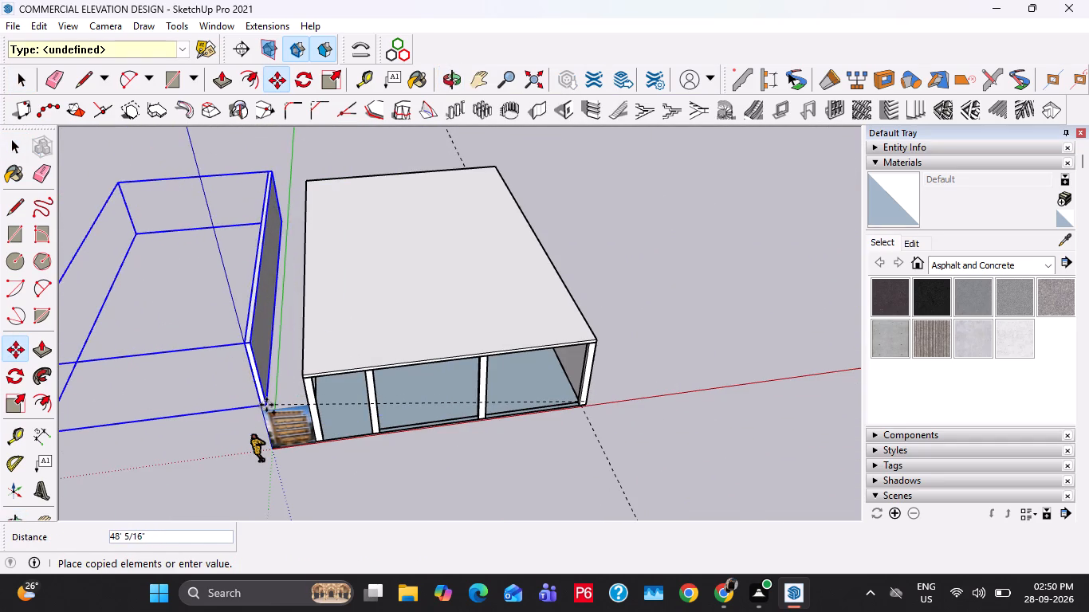
{"action": "left_click", "coordinate": [260, 405]}
{"action": "key", "text": "space"}
Explode the copied side wall group.
{"action": "scroll", "coordinate": [217, 394], "scroll_direction": "up", "scroll_amount": 3}
{"action": "middle_click_drag", "start_coordinate": [224, 389], "coordinate": [372, 339]}
{"action": "double_click", "coordinate": [324, 349]}
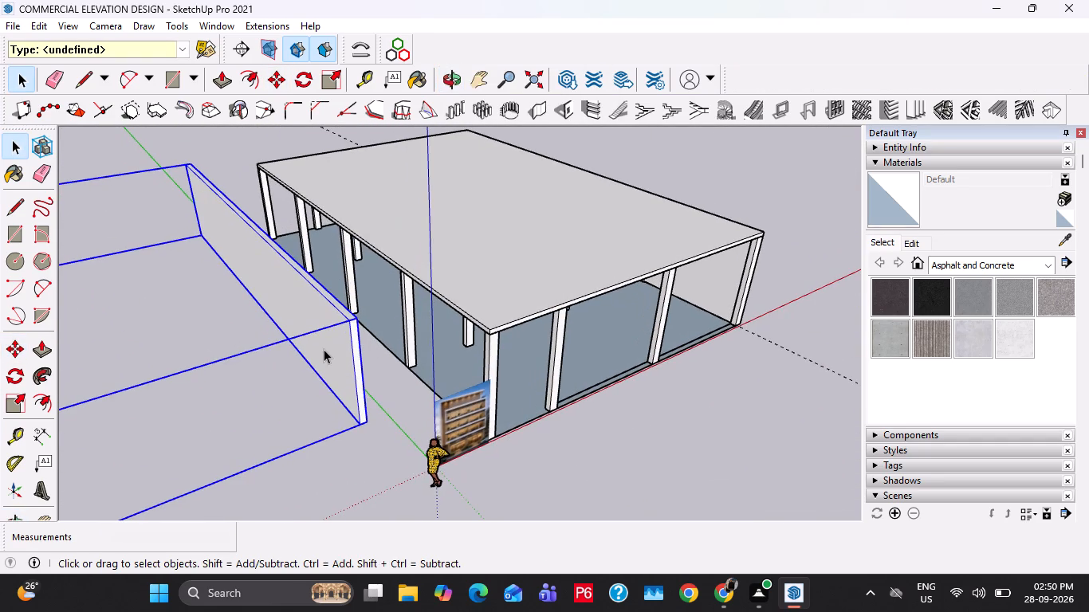
{"action": "key", "text": "Escape"}
{"action": "left_click", "coordinate": [324, 347]}
{"action": "right_click", "coordinate": [324, 347]}
{"action": "left_click", "coordinate": [370, 156]}
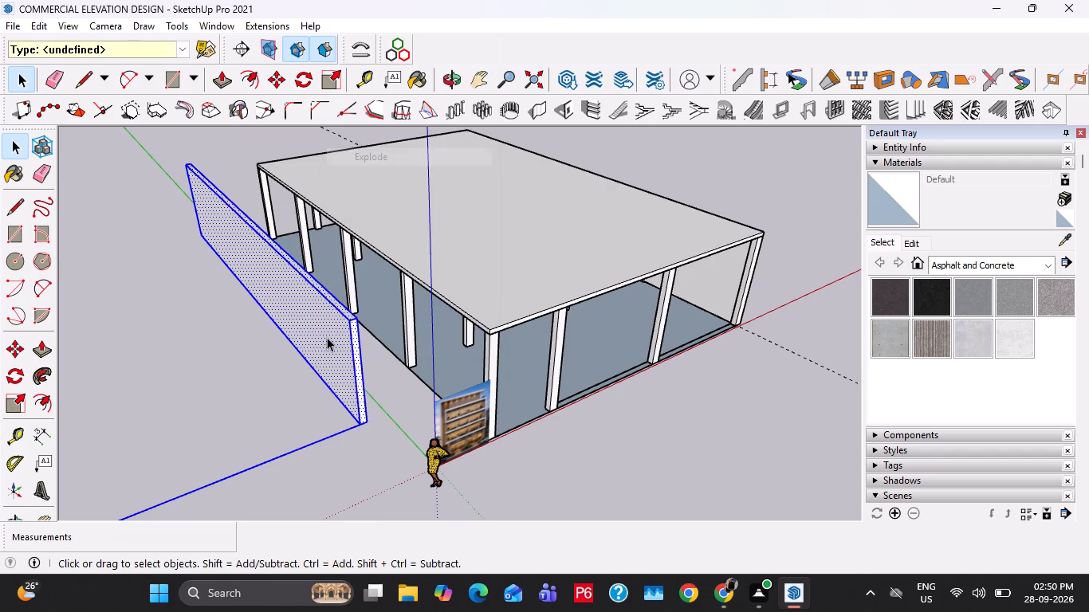
Erase the leftover base outline edges attached to the copied wall.
{"action": "left_click", "coordinate": [327, 337]}
{"action": "middle_click_drag", "start_coordinate": [344, 379], "coordinate": [258, 395]}
{"action": "key", "text": "e"}
{"action": "left_click_drag", "start_coordinate": [237, 379], "coordinate": [238, 441]}
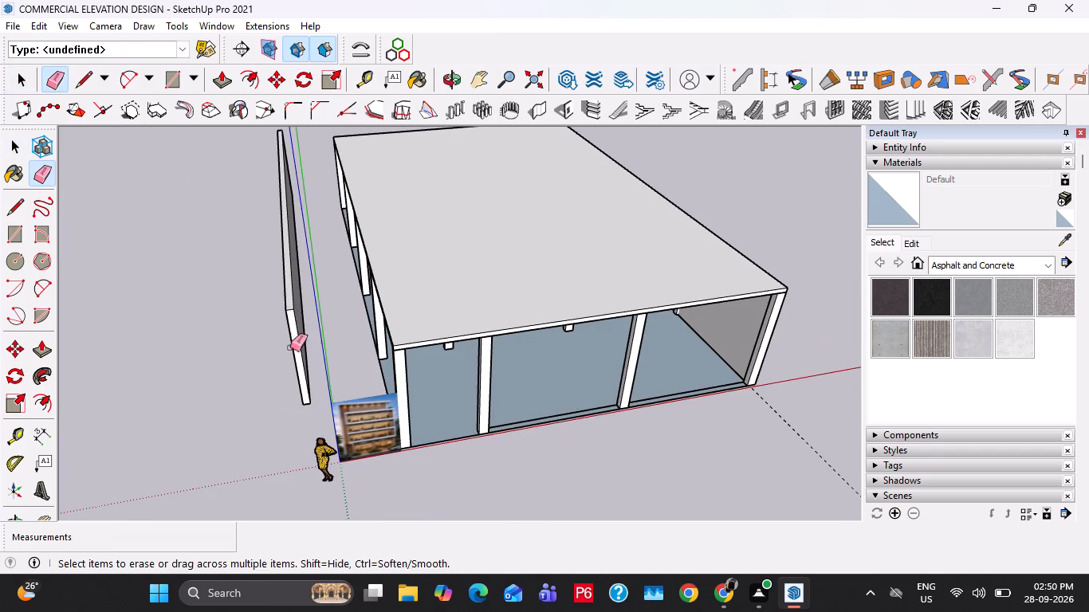
Select the entire copied wall and make it a group.
{"action": "key", "text": "space"}
{"action": "triple_click", "coordinate": [286, 335]}
{"action": "triple_click", "coordinate": [286, 315]}
{"action": "right_click", "coordinate": [286, 315]}
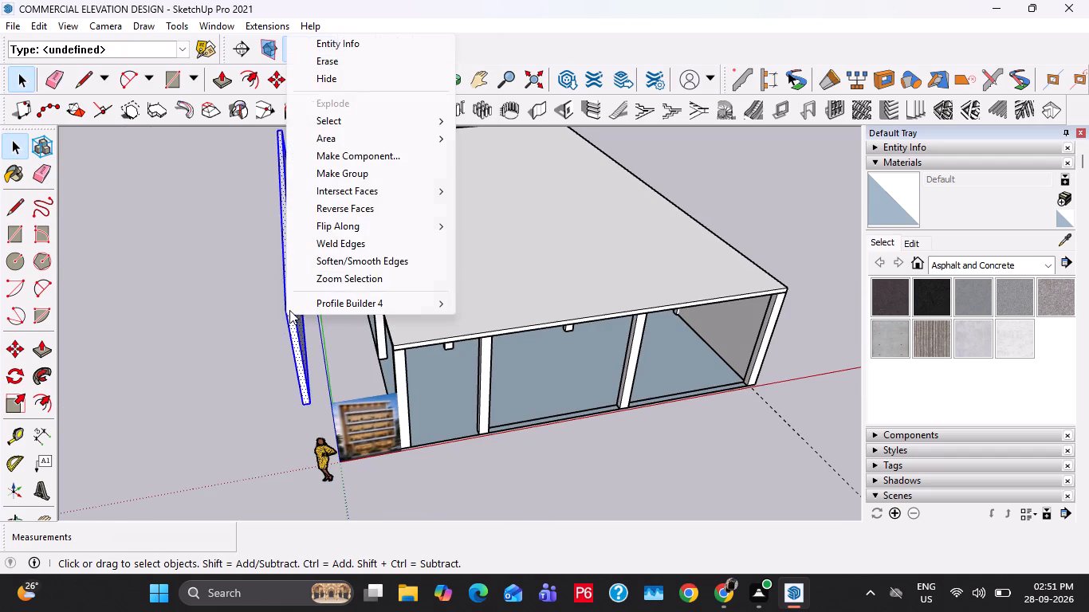
{"action": "left_click", "coordinate": [373, 170]}
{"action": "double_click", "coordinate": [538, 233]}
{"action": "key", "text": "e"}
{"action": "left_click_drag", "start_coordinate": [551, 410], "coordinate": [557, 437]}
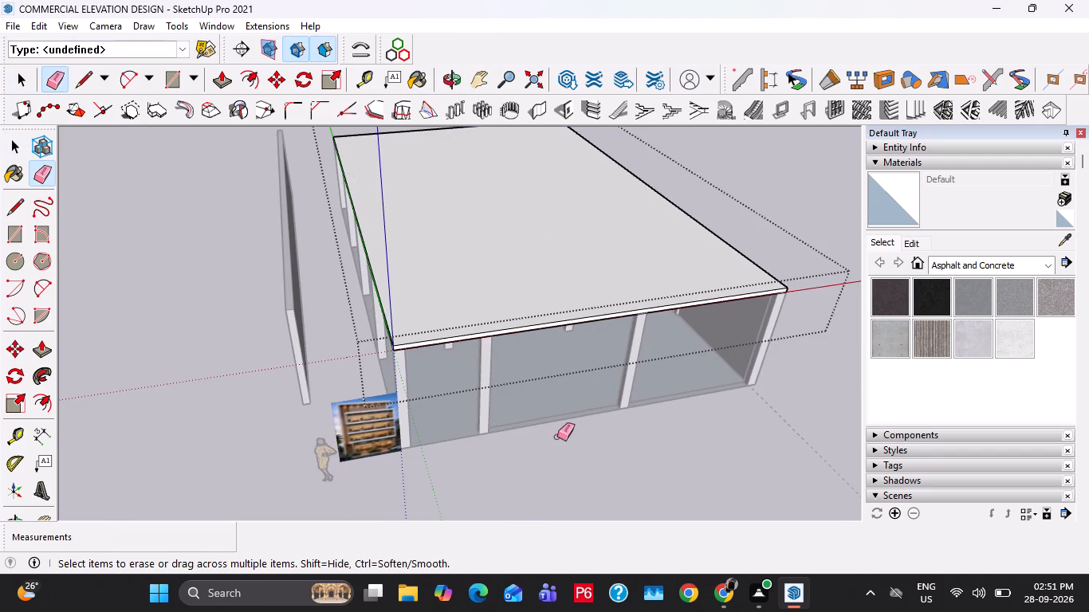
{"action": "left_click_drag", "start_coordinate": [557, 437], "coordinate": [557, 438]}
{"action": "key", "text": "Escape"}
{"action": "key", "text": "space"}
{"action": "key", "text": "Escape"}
Inside the original side wall group, erase the leftover base edge along the building's front.
{"action": "triple_click", "coordinate": [741, 337]}
{"action": "key", "text": "e"}
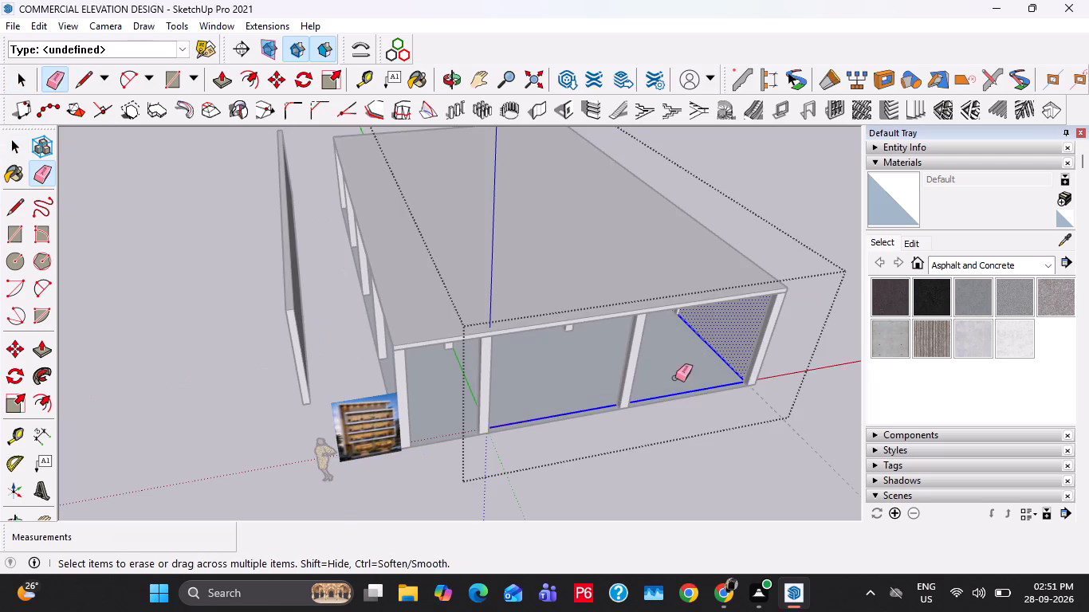
{"action": "left_click_drag", "start_coordinate": [675, 382], "coordinate": [681, 426]}
{"action": "key", "text": "space"}
{"action": "key", "text": "Escape"}
{"action": "key", "text": "Escape"}
Move the copied wall from its bottom front corner to the front corner column on the open long side.
{"action": "left_click", "coordinate": [308, 336]}
{"action": "scroll", "coordinate": [280, 380], "scroll_direction": "up", "scroll_amount": 3}
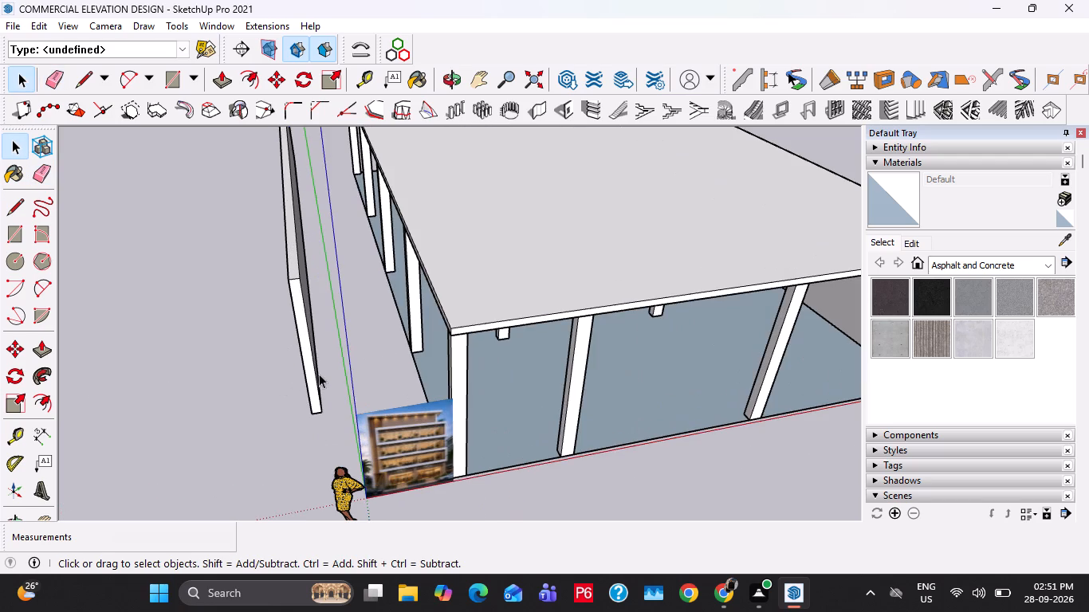
{"action": "left_click", "coordinate": [309, 374]}
{"action": "scroll", "coordinate": [328, 406], "scroll_direction": "up", "scroll_amount": 4}
{"action": "key", "text": "m"}
{"action": "left_click", "coordinate": [324, 415]}
{"action": "middle_click_drag", "start_coordinate": [652, 449], "coordinate": [459, 422]}
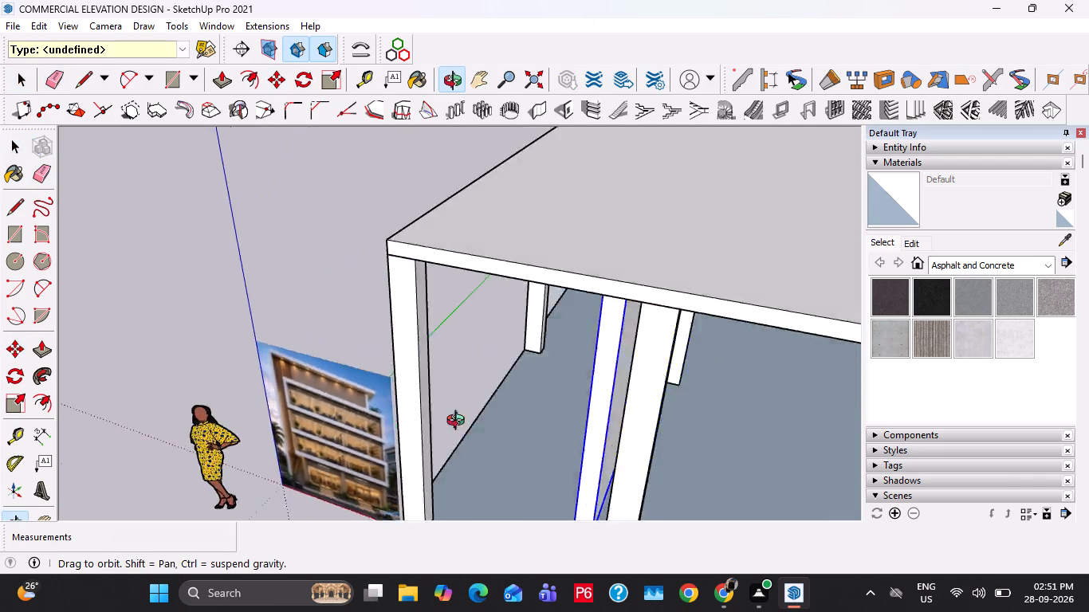
{"action": "middle_click_drag", "start_coordinate": [459, 422], "coordinate": [385, 390]}
{"action": "scroll", "coordinate": [376, 453], "scroll_direction": "up", "scroll_amount": 4}
{"action": "left_click", "coordinate": [366, 508]}
Move the copied wall outward to the column's outer corner so it sits flush with the base's long edge.
{"action": "middle_click_drag", "start_coordinate": [369, 507], "coordinate": [556, 513]}
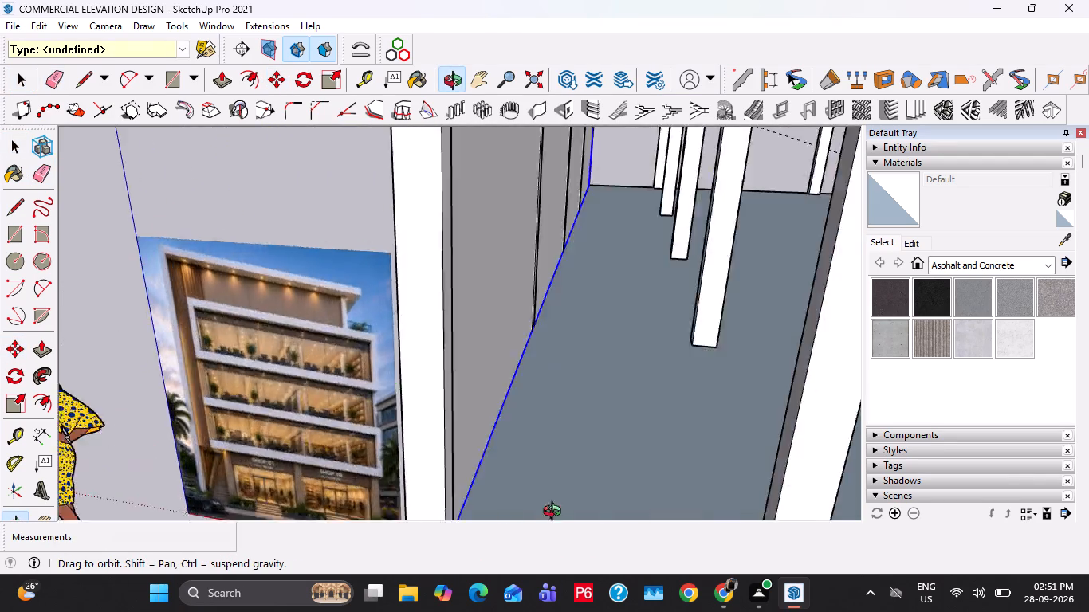
{"action": "middle_click_drag", "start_coordinate": [556, 513], "coordinate": [1053, 534]}
{"action": "scroll", "coordinate": [694, 473], "scroll_direction": "up", "scroll_amount": 10}
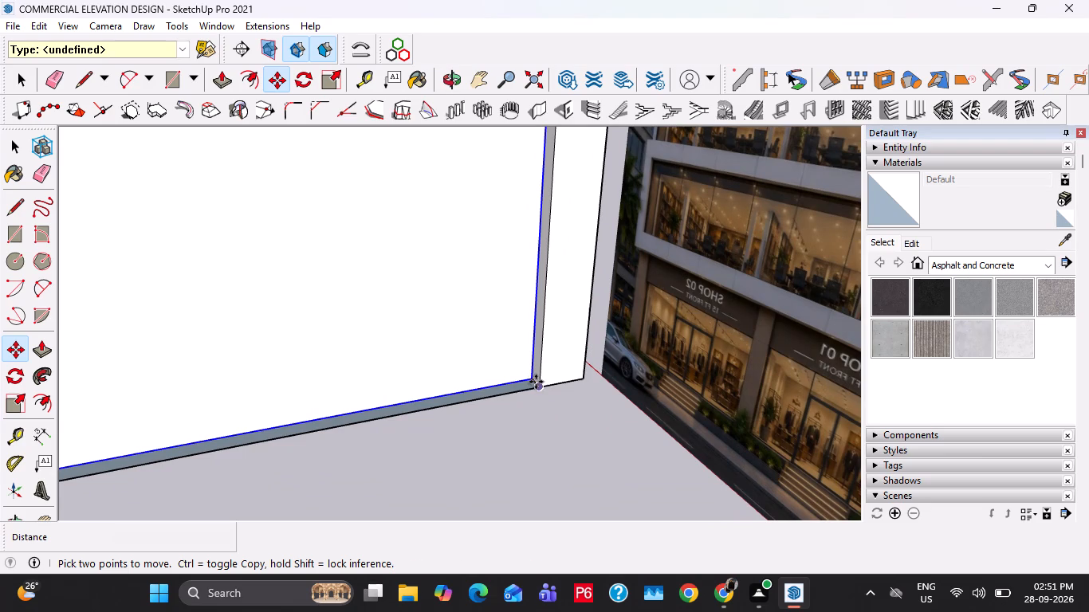
{"action": "left_click", "coordinate": [528, 377]}
{"action": "left_click", "coordinate": [537, 383]}
{"action": "scroll", "coordinate": [438, 445], "scroll_direction": "down", "scroll_amount": 12}
{"action": "key", "text": "space"}
{"action": "key", "text": "space"}
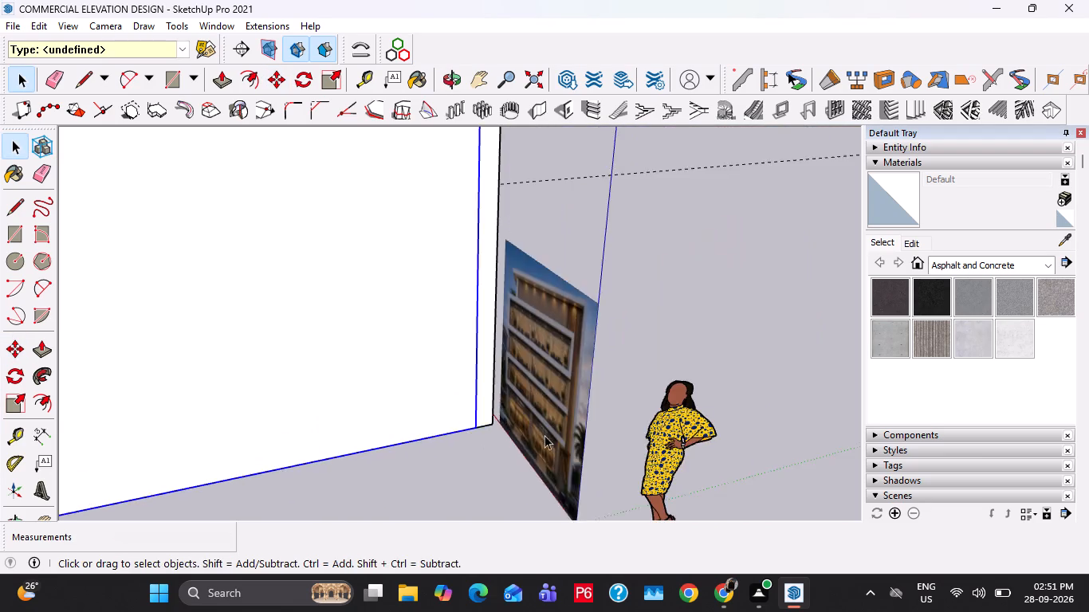
{"action": "middle_click_drag", "start_coordinate": [547, 435], "coordinate": [728, 397]}
{"action": "key", "text": "space"}
{"action": "key", "text": "Escape"}
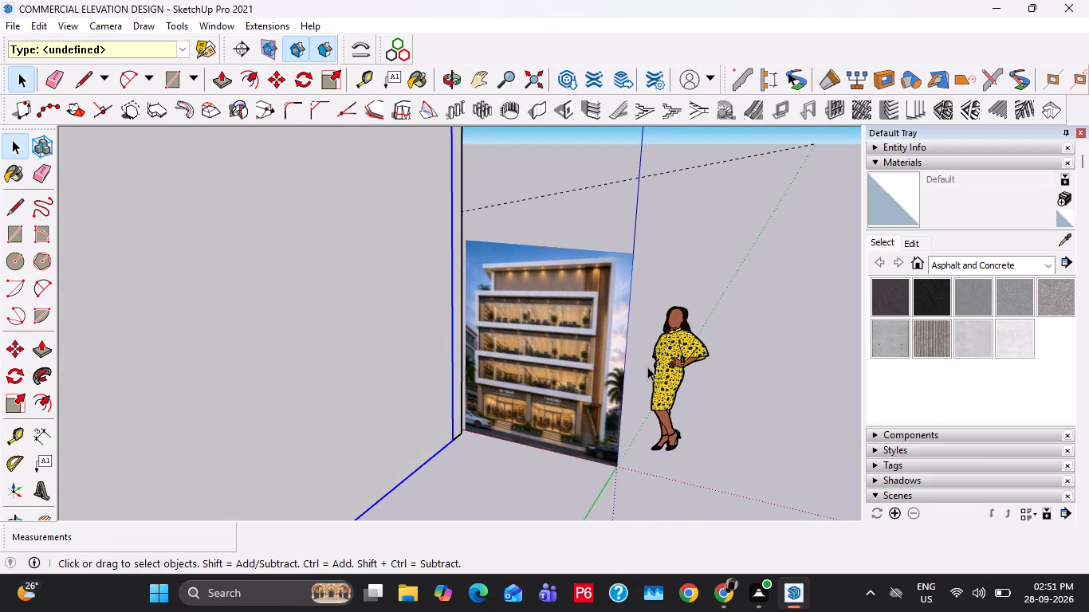
Place a guide 9" inside the base's rear short edge.
{"action": "scroll", "coordinate": [552, 412], "scroll_direction": "up", "scroll_amount": 4}
{"action": "scroll", "coordinate": [552, 412], "scroll_direction": "down", "scroll_amount": 6}
{"action": "middle_click_drag", "start_coordinate": [572, 380], "coordinate": [0, 390]}
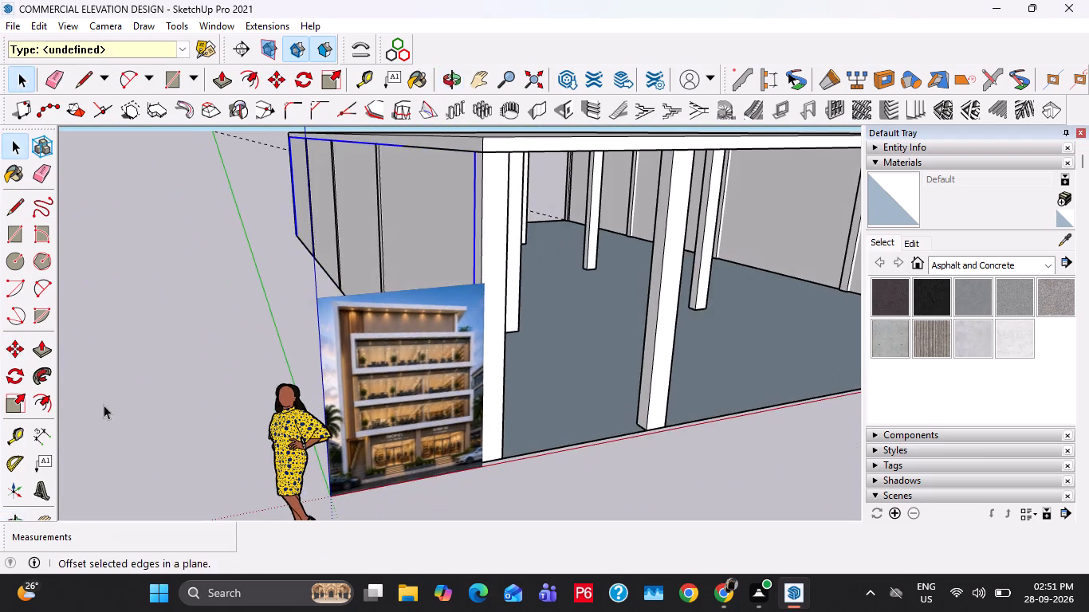
{"action": "middle_click_drag", "start_coordinate": [320, 424], "coordinate": [295, 432]}
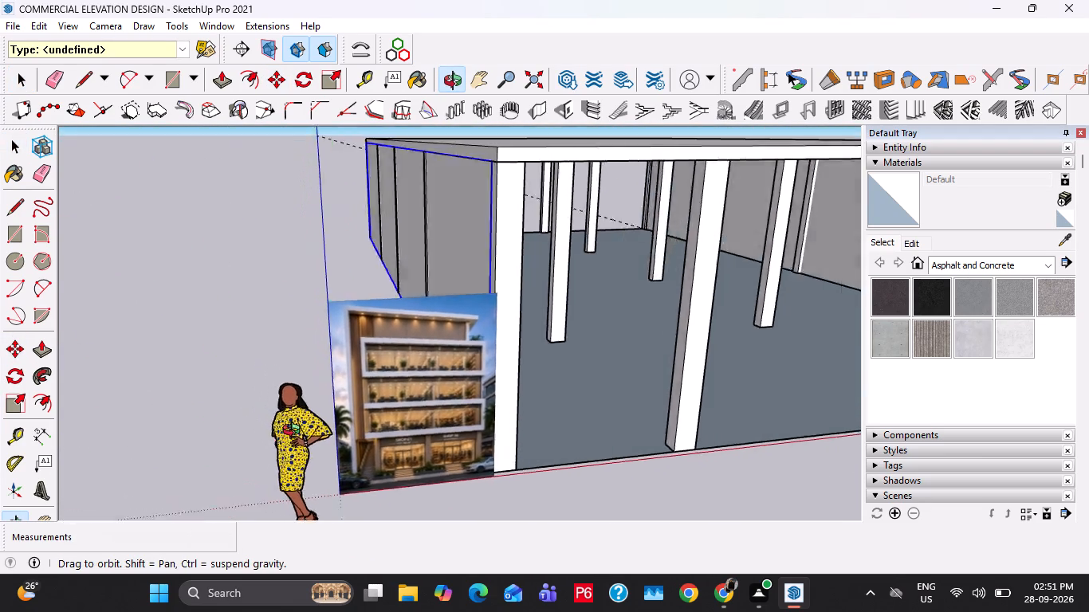
{"action": "middle_click_drag", "start_coordinate": [295, 432], "coordinate": [552, 456]}
{"action": "scroll", "coordinate": [555, 452], "scroll_direction": "down", "scroll_amount": 7}
{"action": "middle_click_drag", "start_coordinate": [289, 327], "coordinate": [709, 335], "text": "shift"}
{"action": "middle_click_drag", "start_coordinate": [440, 369], "coordinate": [745, 366]}
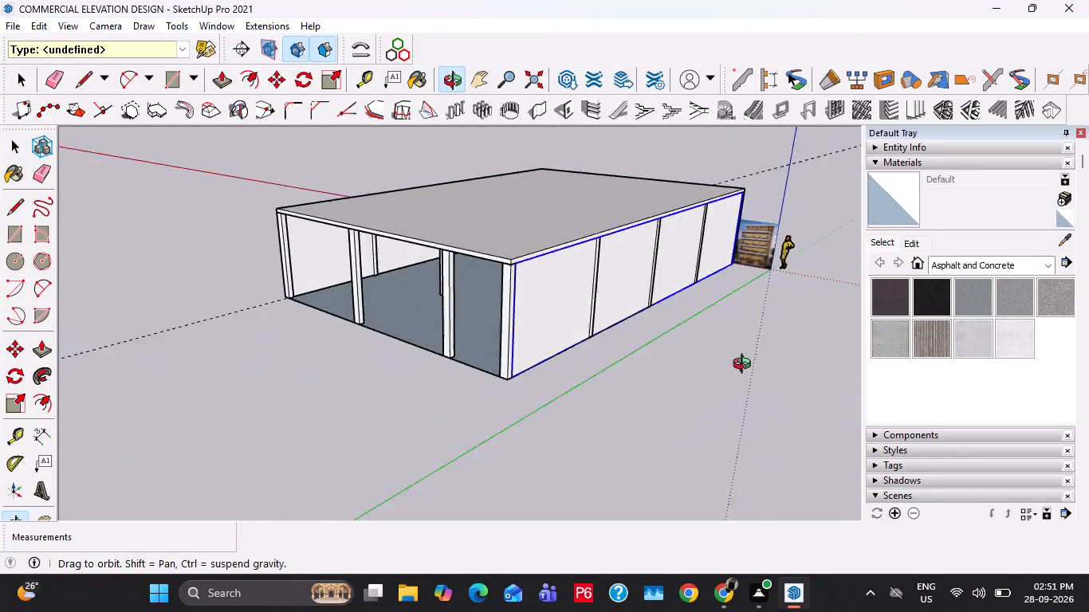
{"action": "middle_click_drag", "start_coordinate": [745, 366], "coordinate": [791, 371]}
{"action": "scroll", "coordinate": [571, 347], "scroll_direction": "up", "scroll_amount": 5}
{"action": "middle_click_drag", "start_coordinate": [485, 328], "coordinate": [563, 349]}
{"action": "scroll", "coordinate": [469, 374], "scroll_direction": "up", "scroll_amount": 5}
{"action": "key", "text": "t"}
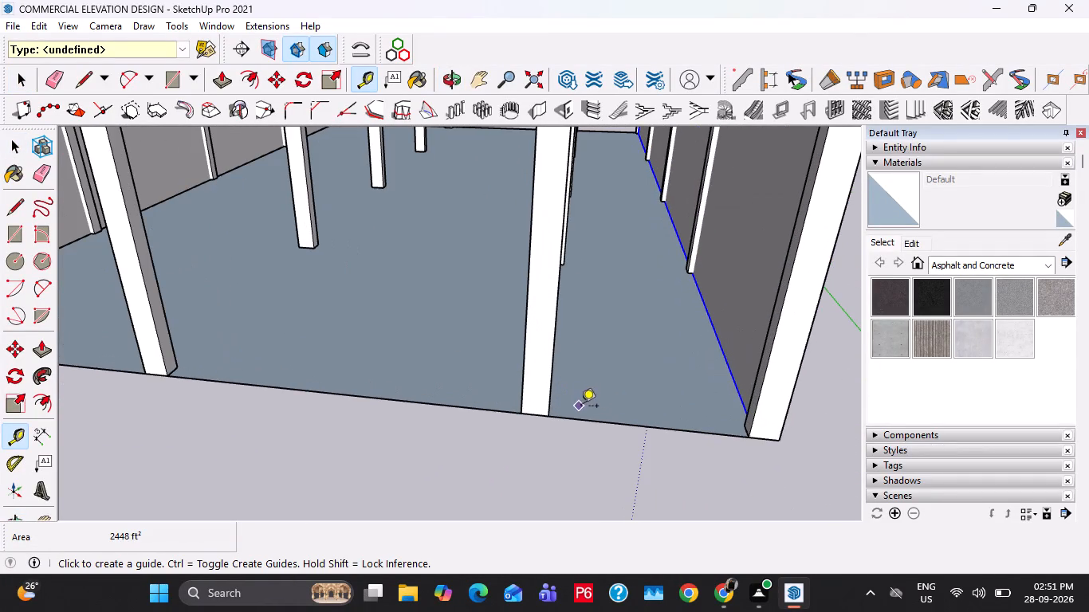
{"action": "left_click", "coordinate": [585, 417]}
{"action": "key", "text": "9"}
{"action": "key", "text": "shift+quotedbl"}
{"action": "key", "text": "Return"}
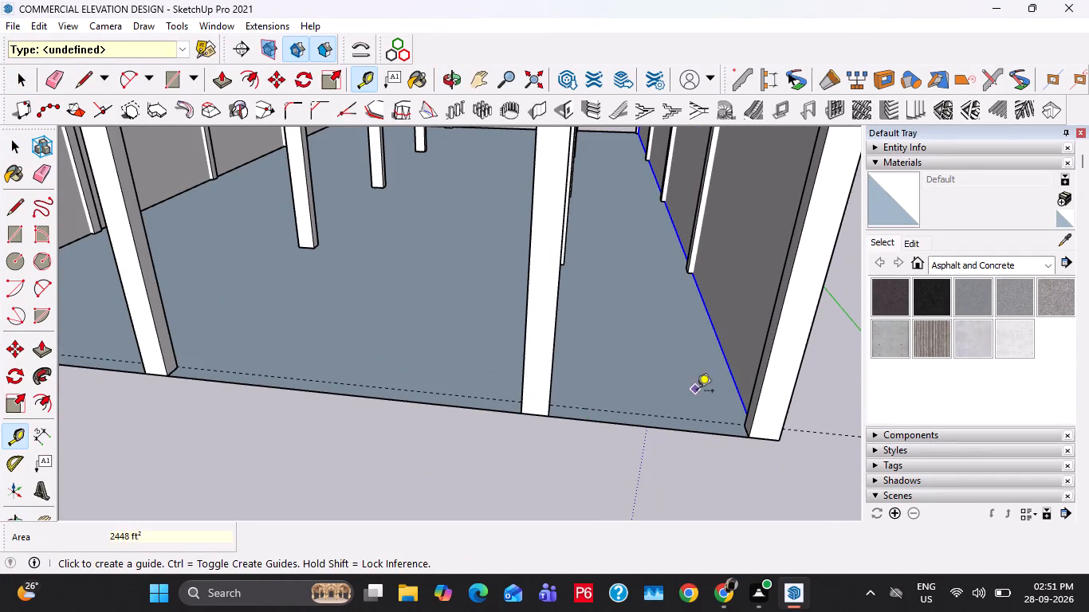
Draw a 38' by 9" rectangle along the base's rear edge, between the corner columns and up to the guide.
{"action": "middle_click_drag", "start_coordinate": [712, 406], "coordinate": [774, 434]}
{"action": "key", "text": "space"}
{"action": "scroll", "coordinate": [756, 394], "scroll_direction": "up", "scroll_amount": 10}
{"action": "key", "text": "r"}
{"action": "left_click", "coordinate": [763, 418]}
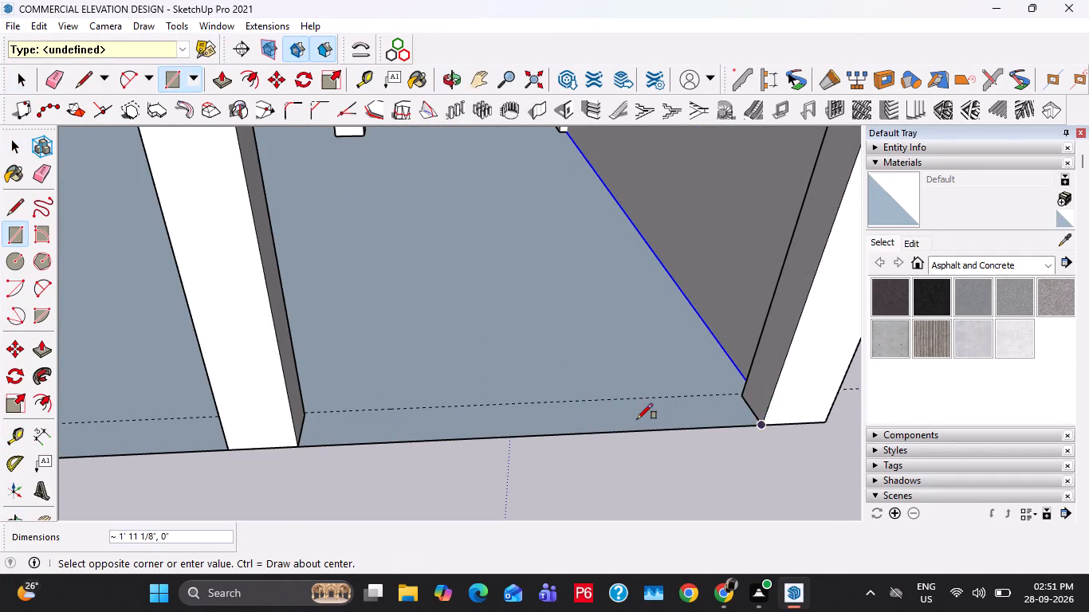
{"action": "scroll", "coordinate": [637, 419], "scroll_direction": "down", "scroll_amount": 14}
{"action": "middle_click_drag", "start_coordinate": [287, 424], "coordinate": [750, 351], "text": "shift"}
{"action": "scroll", "coordinate": [534, 350], "scroll_direction": "up", "scroll_amount": 11}
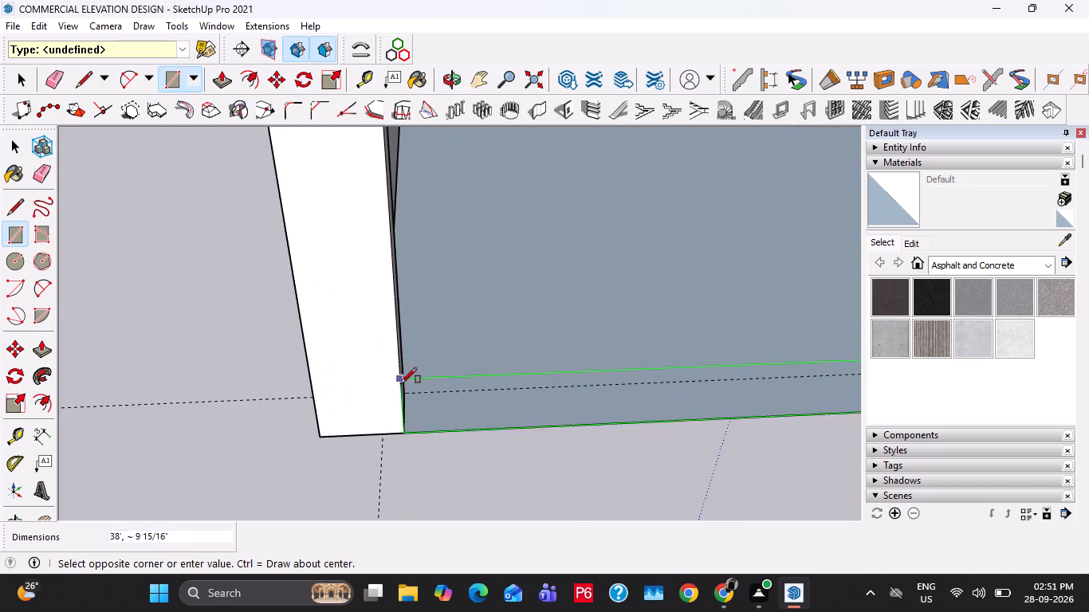
{"action": "scroll", "coordinate": [401, 383], "scroll_direction": "up", "scroll_amount": 6}
{"action": "middle_click_drag", "start_coordinate": [430, 398], "coordinate": [350, 419]}
{"action": "scroll", "coordinate": [398, 386], "scroll_direction": "up", "scroll_amount": 13}
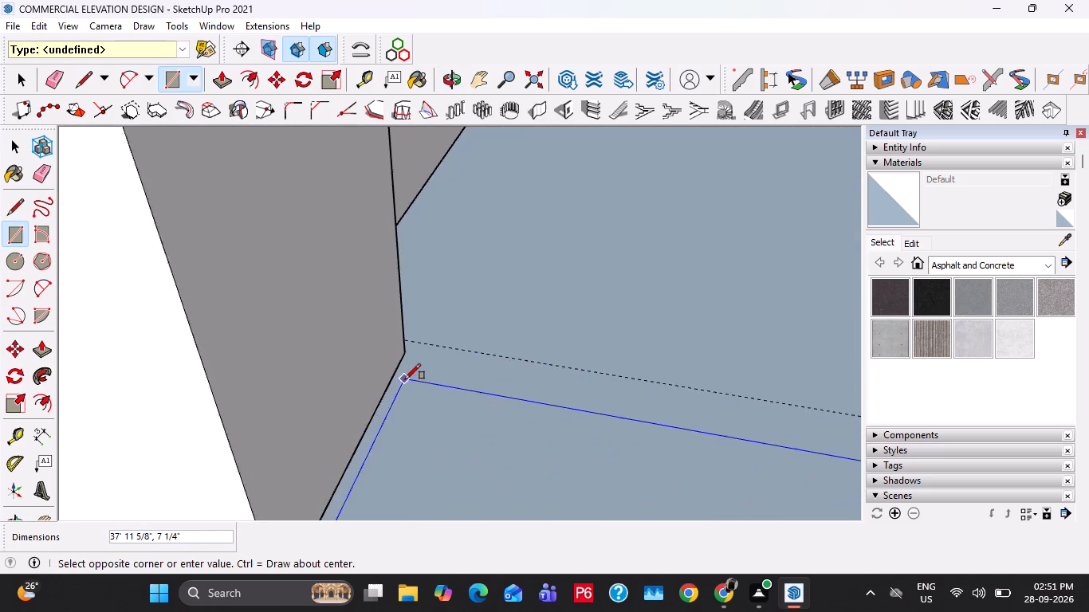
{"action": "scroll", "coordinate": [405, 379], "scroll_direction": "up", "scroll_amount": 1}
{"action": "middle_click_drag", "start_coordinate": [412, 368], "coordinate": [141, 333]}
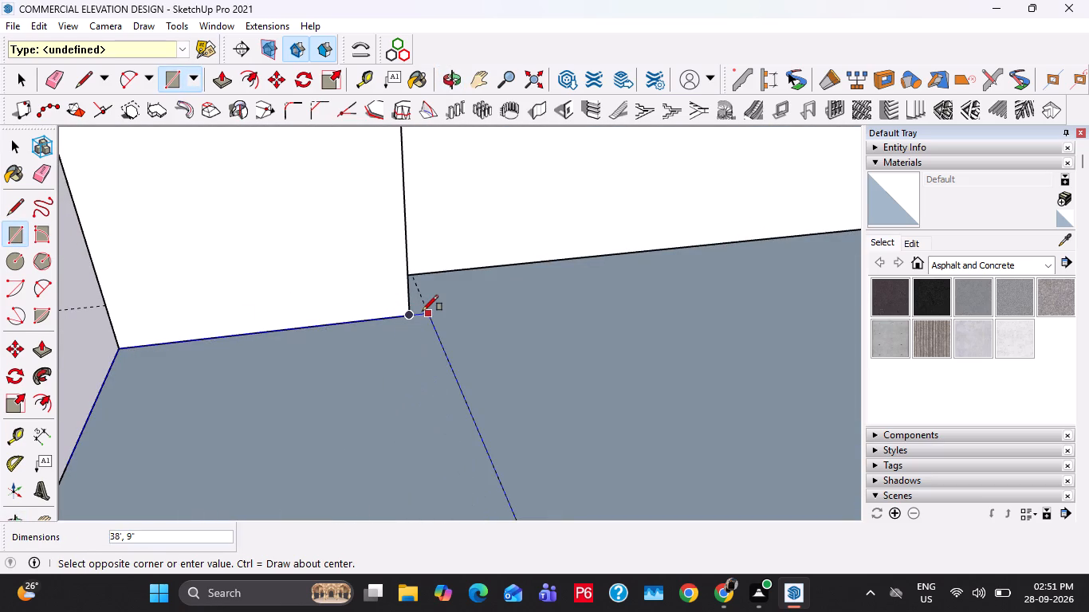
{"action": "left_click", "coordinate": [424, 311]}
{"action": "key", "text": "space"}
Push/Pull the rear strip up to the underside of the roof slab to form the rear wall.
{"action": "key", "text": "p"}
{"action": "left_click", "coordinate": [378, 421]}
{"action": "middle_click_drag", "start_coordinate": [328, 393], "coordinate": [508, 391]}
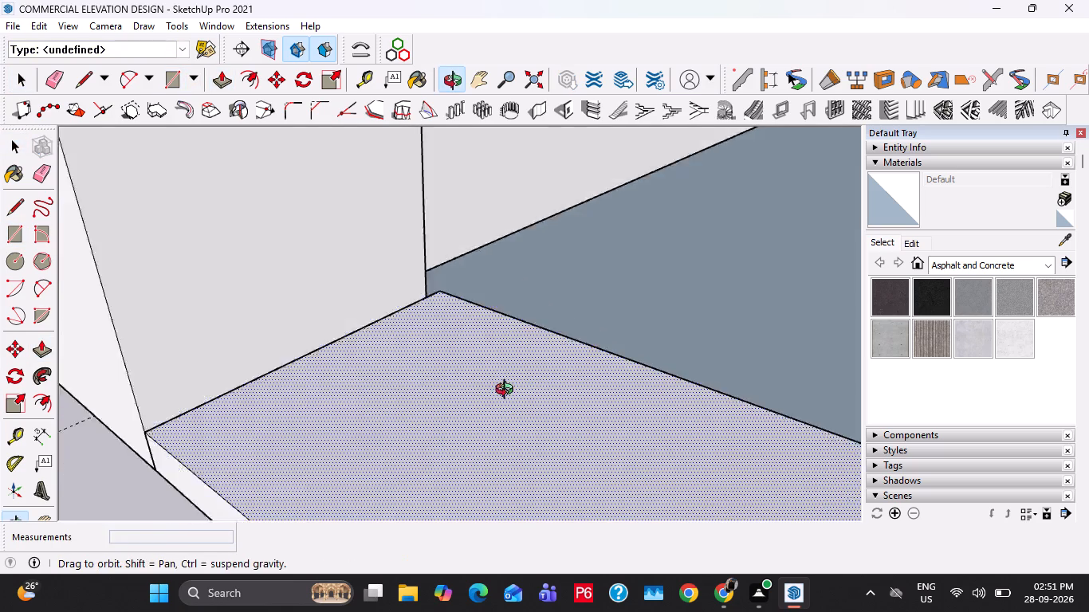
{"action": "middle_click_drag", "start_coordinate": [508, 391], "coordinate": [580, 402]}
{"action": "scroll", "coordinate": [586, 395], "scroll_direction": "down", "scroll_amount": 20}
{"action": "scroll", "coordinate": [586, 395], "scroll_direction": "down", "scroll_amount": 15}
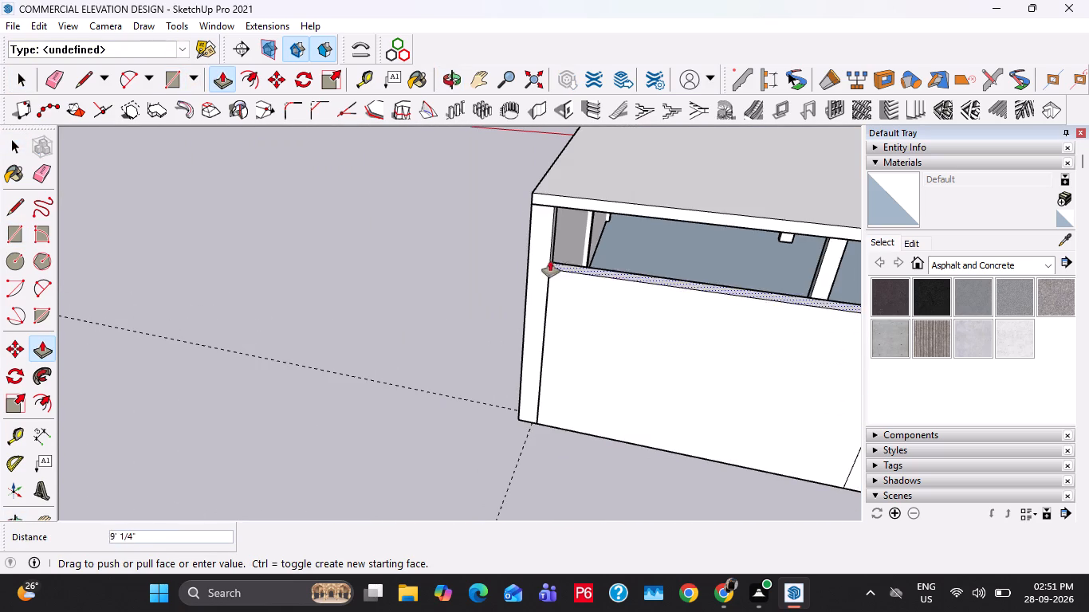
{"action": "left_click", "coordinate": [550, 204]}
{"action": "key", "text": "space"}
{"action": "scroll", "coordinate": [469, 263], "scroll_direction": "down", "scroll_amount": 3}
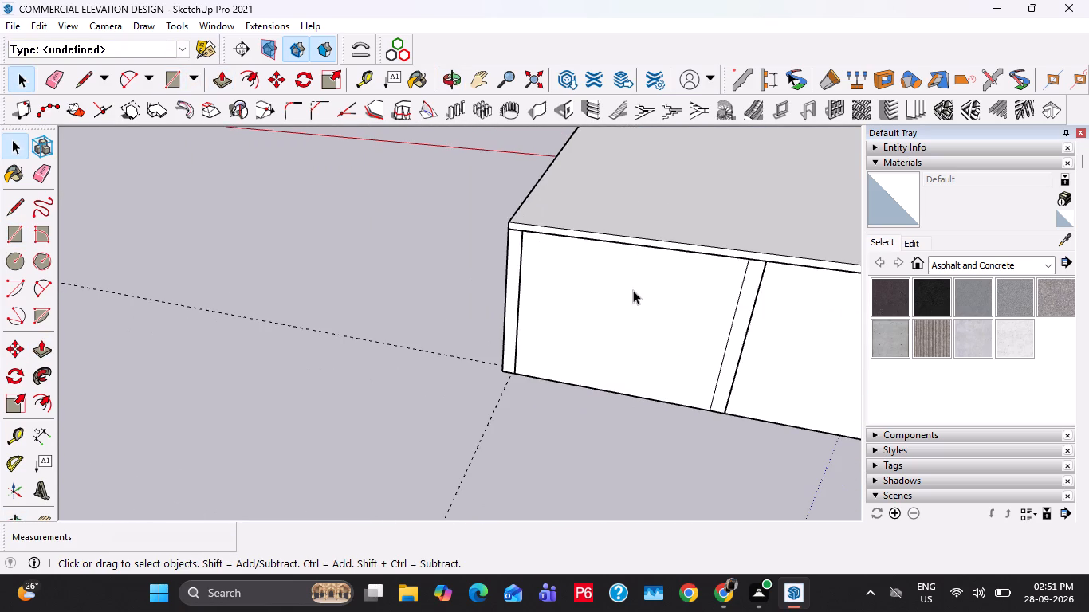
Select all the geometry of the rear wall and make it a group.
{"action": "triple_click", "coordinate": [633, 290]}
{"action": "left_click", "coordinate": [633, 290]}
{"action": "right_click", "coordinate": [633, 290]}
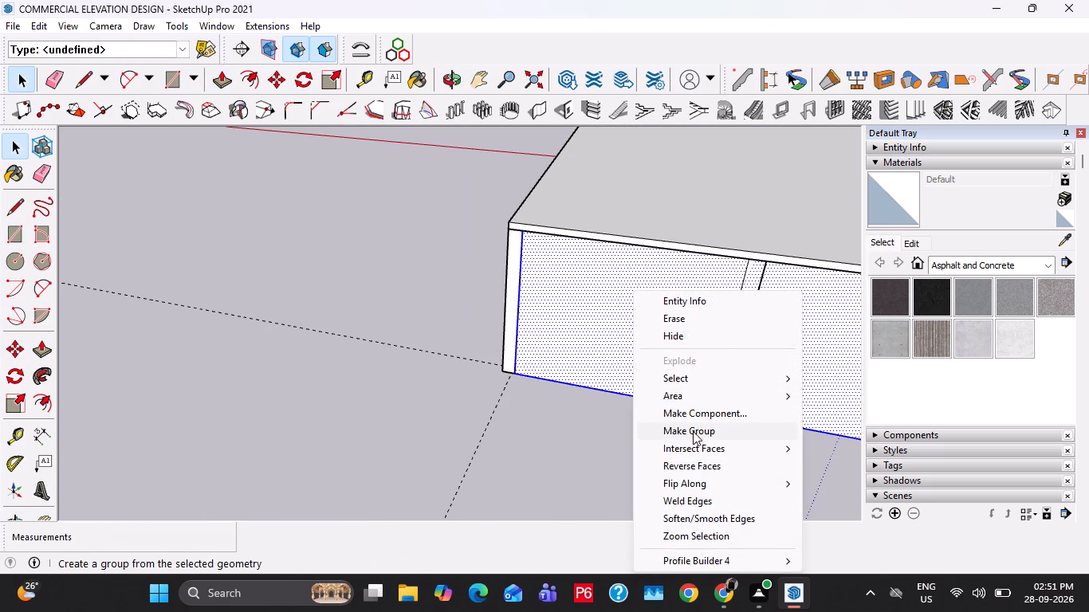
{"action": "left_click", "coordinate": [693, 431]}
Copy the side wall beside the reference image 8' 3" inward so it lines up with the second front column.
{"action": "scroll", "coordinate": [667, 426], "scroll_direction": "down", "scroll_amount": 7}
{"action": "middle_click_drag", "start_coordinate": [521, 409], "coordinate": [158, 395], "text": "shift"}
{"action": "left_click", "coordinate": [554, 344]}
{"action": "middle_click_drag", "start_coordinate": [611, 315], "coordinate": [465, 337]}
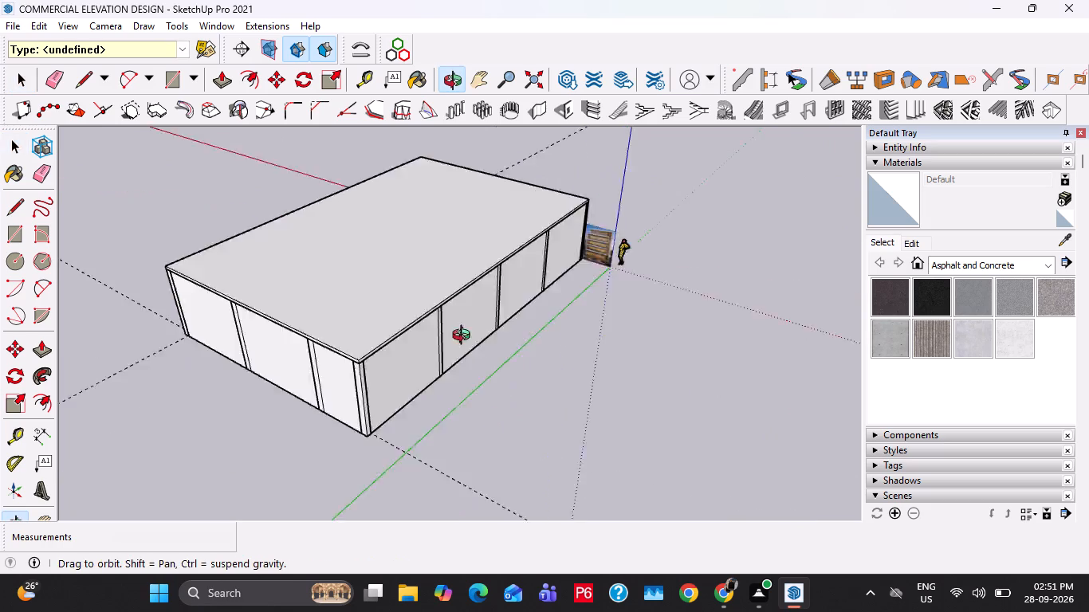
{"action": "middle_click_drag", "start_coordinate": [465, 337], "coordinate": [0, 282]}
{"action": "scroll", "coordinate": [466, 401], "scroll_direction": "up", "scroll_amount": 4}
{"action": "middle_click_drag", "start_coordinate": [644, 324], "coordinate": [459, 326]}
{"action": "scroll", "coordinate": [415, 347], "scroll_direction": "up", "scroll_amount": 1}
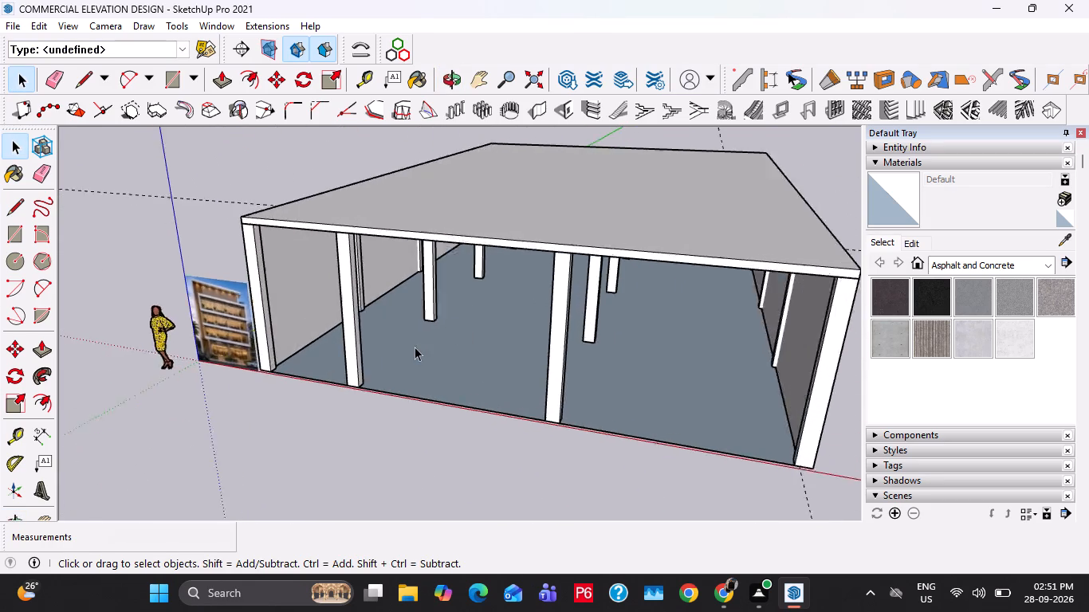
{"action": "scroll", "coordinate": [415, 347], "scroll_direction": "up", "scroll_amount": 5}
{"action": "left_click", "coordinate": [232, 288]}
{"action": "key", "text": "m"}
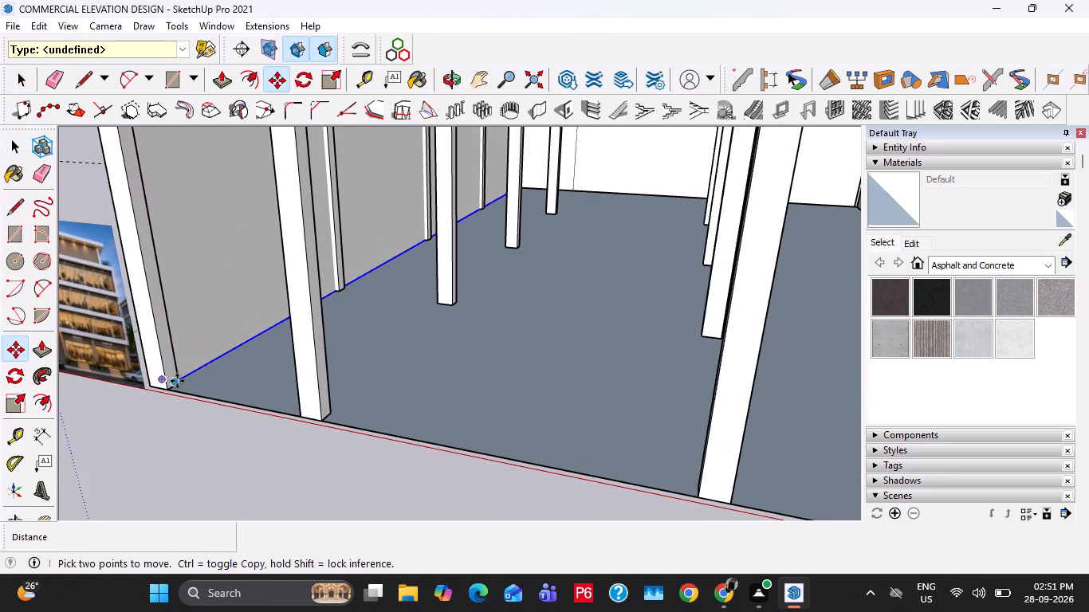
{"action": "left_click", "coordinate": [177, 381]}
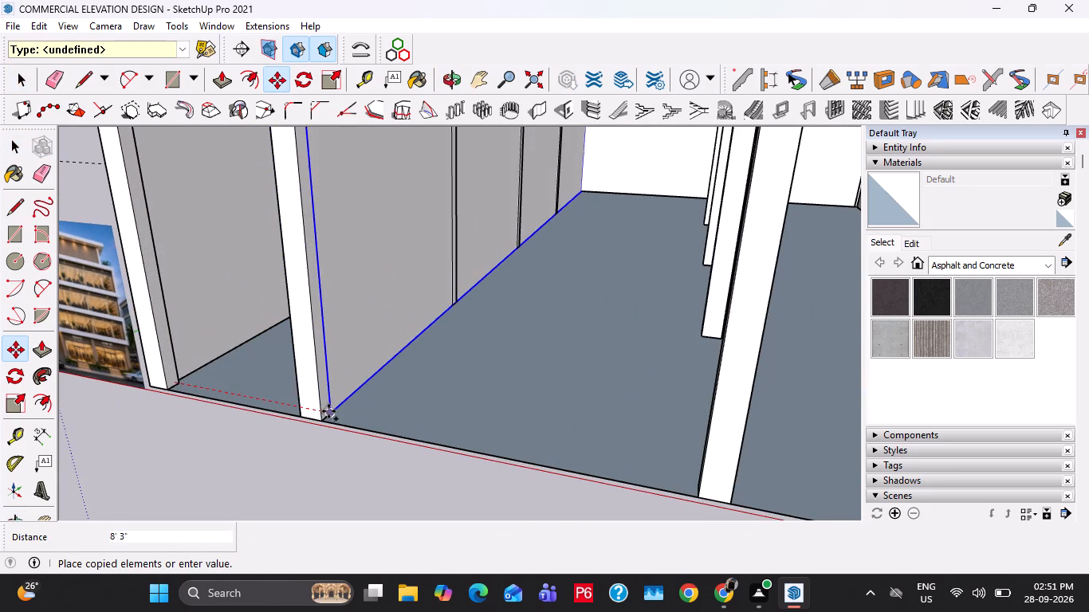
{"action": "left_click", "coordinate": [331, 411]}
{"action": "key", "text": "space"}
{"action": "left_click", "coordinate": [307, 465]}
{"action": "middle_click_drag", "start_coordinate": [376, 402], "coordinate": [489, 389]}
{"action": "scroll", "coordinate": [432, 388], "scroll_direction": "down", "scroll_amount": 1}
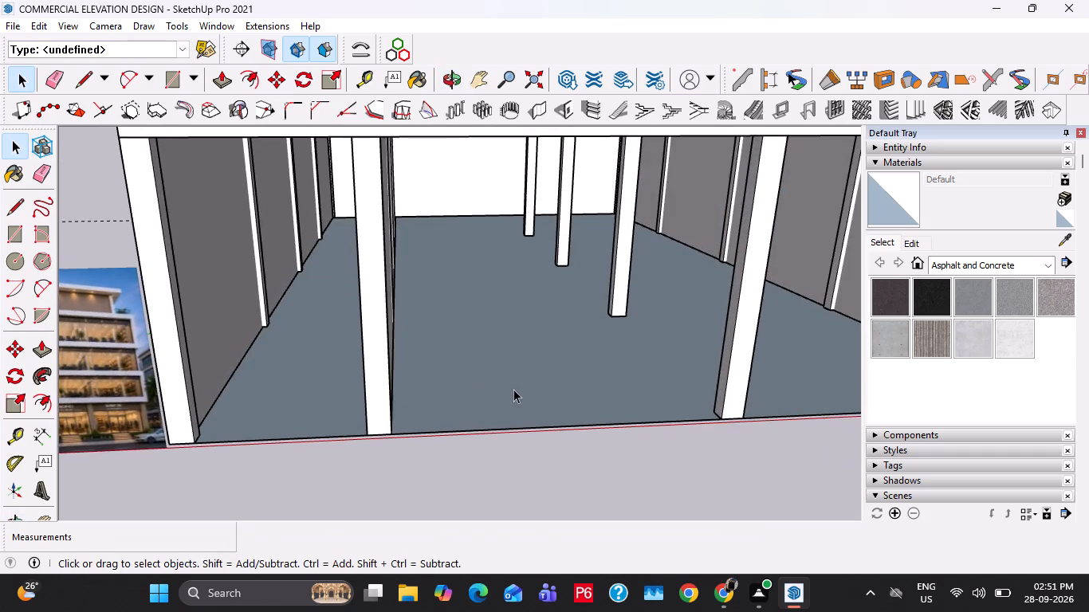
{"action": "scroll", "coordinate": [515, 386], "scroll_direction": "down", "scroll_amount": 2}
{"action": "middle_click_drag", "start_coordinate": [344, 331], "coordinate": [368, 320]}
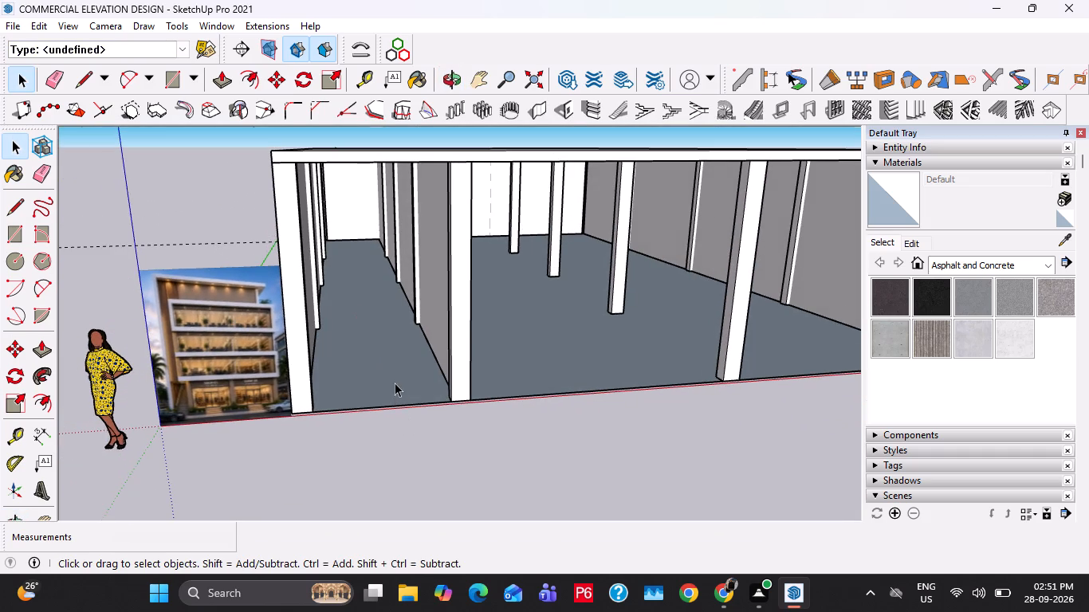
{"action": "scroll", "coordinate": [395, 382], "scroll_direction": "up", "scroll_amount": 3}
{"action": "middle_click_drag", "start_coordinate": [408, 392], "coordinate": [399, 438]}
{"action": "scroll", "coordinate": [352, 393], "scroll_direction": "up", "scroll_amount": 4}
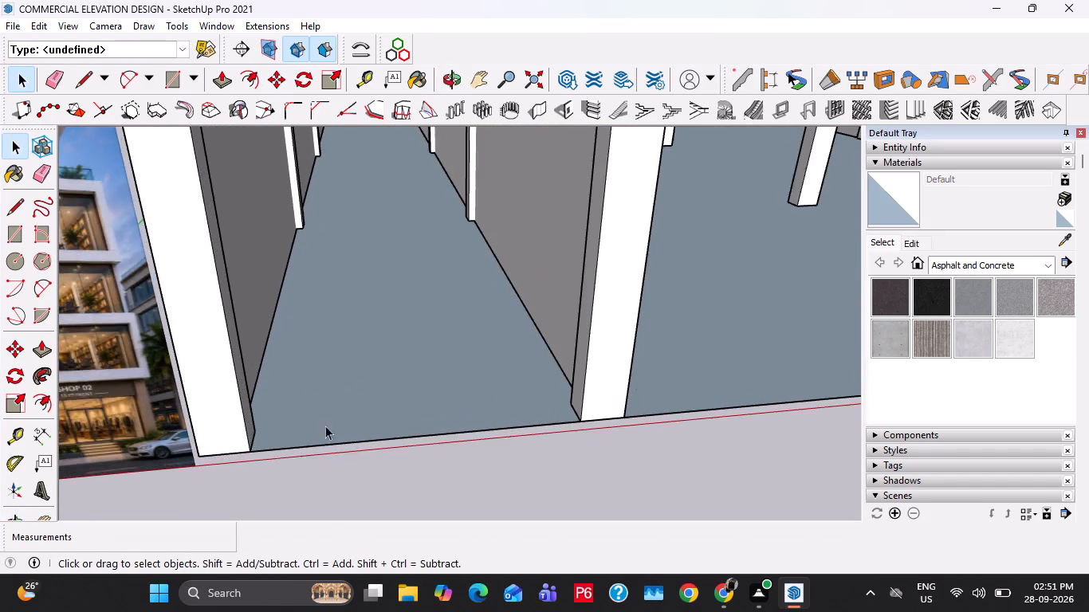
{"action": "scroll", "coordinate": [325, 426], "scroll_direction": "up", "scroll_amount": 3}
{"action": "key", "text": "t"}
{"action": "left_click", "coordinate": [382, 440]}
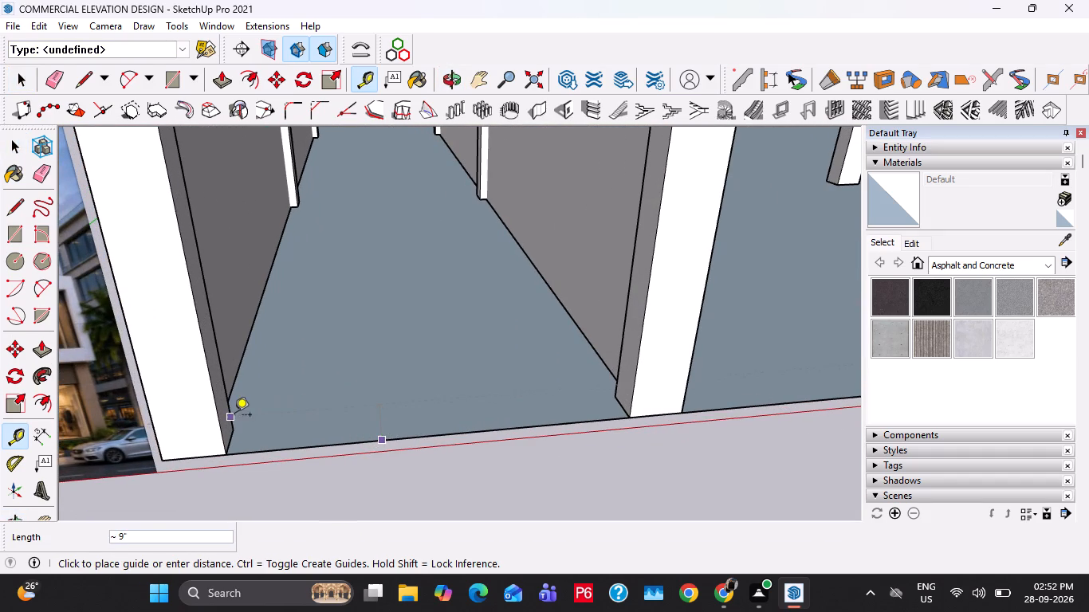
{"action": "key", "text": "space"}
Place a guide parallel to the base's front edge through the second front column's back corner.
{"action": "middle_click_drag", "start_coordinate": [388, 419], "coordinate": [406, 486]}
{"action": "key", "text": "t"}
{"action": "scroll", "coordinate": [486, 410], "scroll_direction": "up", "scroll_amount": 2}
{"action": "left_click", "coordinate": [493, 419]}
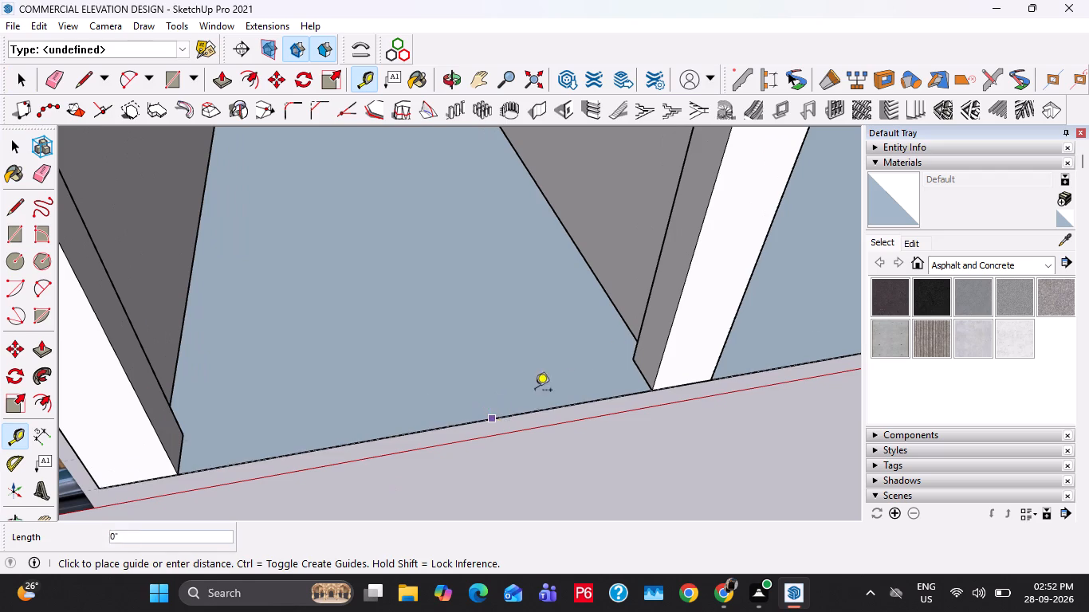
{"action": "left_click", "coordinate": [634, 355]}
Place a second guide 1' further inside, parallel to the first guide.
{"action": "middle_click_drag", "start_coordinate": [483, 371], "coordinate": [523, 428]}
{"action": "scroll", "coordinate": [641, 296], "scroll_direction": "up", "scroll_amount": 8}
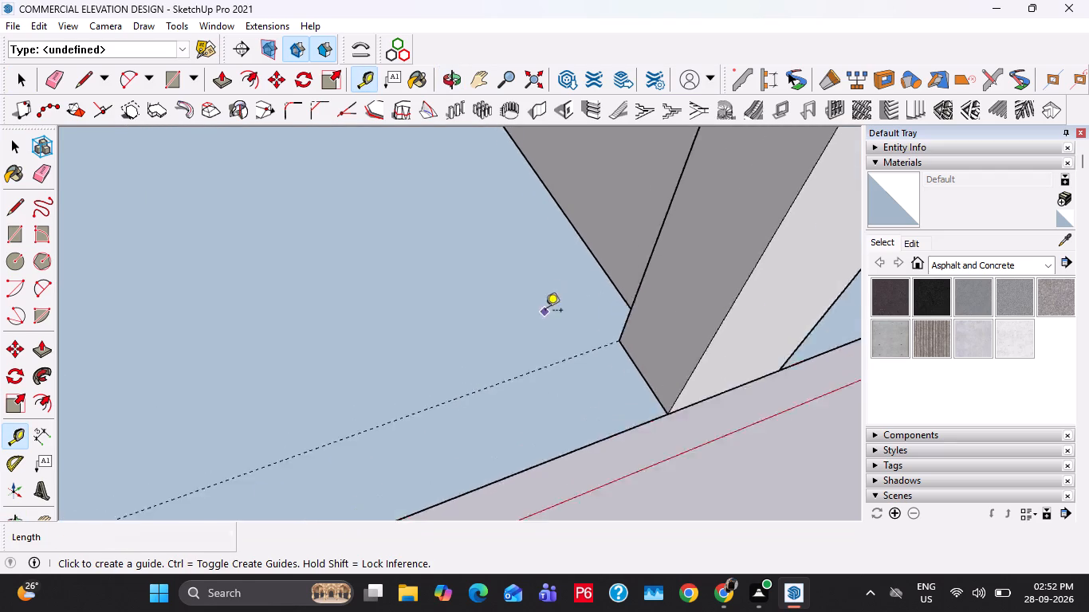
{"action": "scroll", "coordinate": [545, 312], "scroll_direction": "up", "scroll_amount": 9}
{"action": "scroll", "coordinate": [729, 371], "scroll_direction": "up", "scroll_amount": 8}
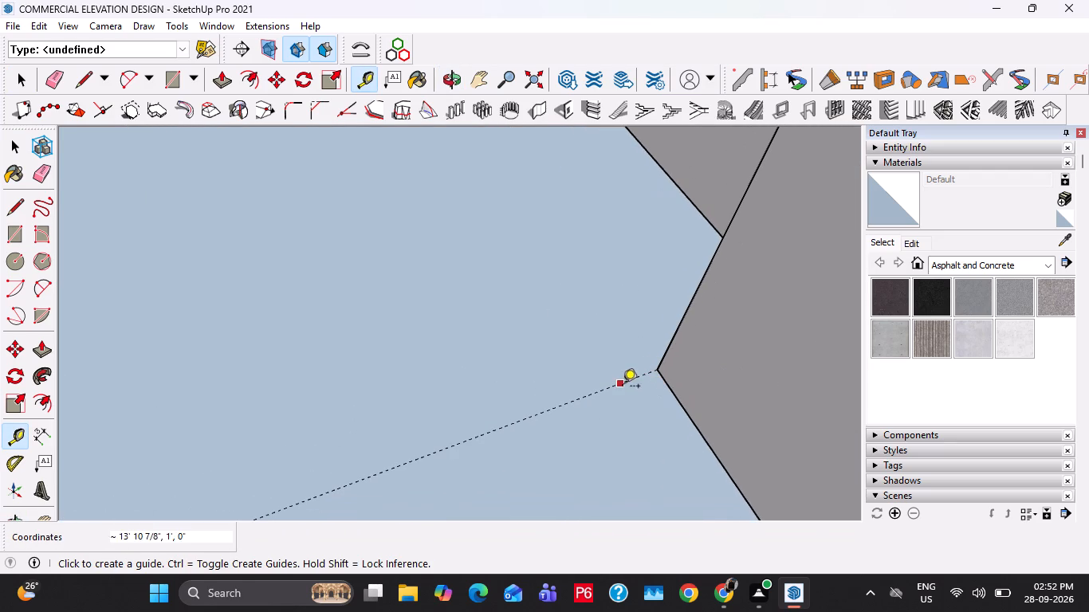
{"action": "left_click", "coordinate": [621, 385]}
{"action": "key", "text": "1"}
{"action": "key", "text": "apostrophe"}
{"action": "key", "text": "Return"}
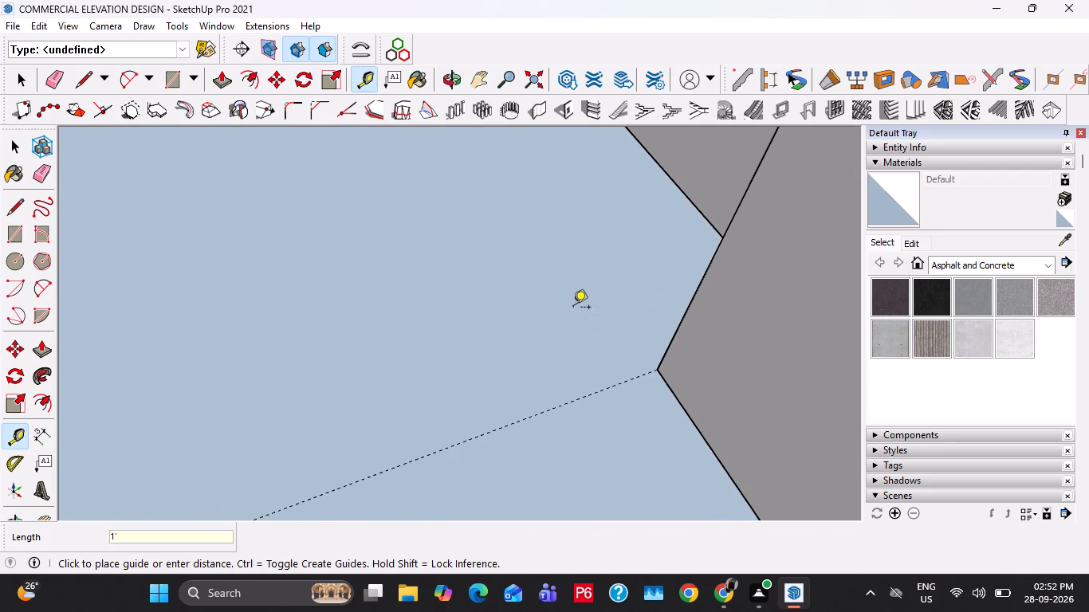
{"action": "key", "text": "space"}
Draw a rectangle between the two guides, spanning from the copied wall to the outer side wall.
{"action": "scroll", "coordinate": [592, 302], "scroll_direction": "down", "scroll_amount": 10}
{"action": "middle_click_drag", "start_coordinate": [572, 313], "coordinate": [541, 316]}
{"action": "key", "text": "r"}
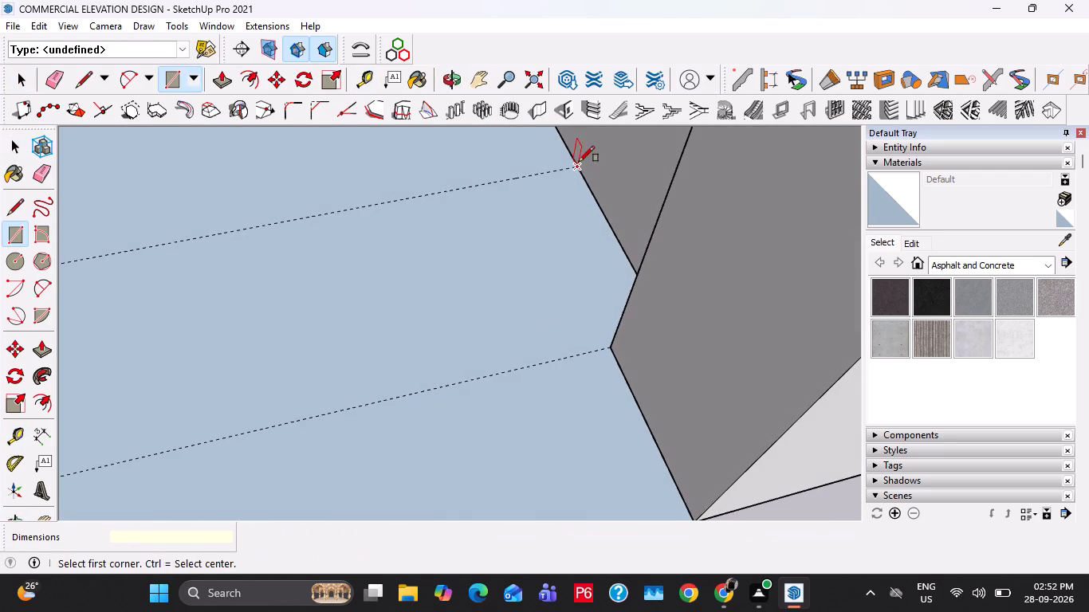
{"action": "left_click", "coordinate": [579, 162]}
{"action": "middle_click_drag", "start_coordinate": [407, 303], "coordinate": [796, 441], "text": "shift"}
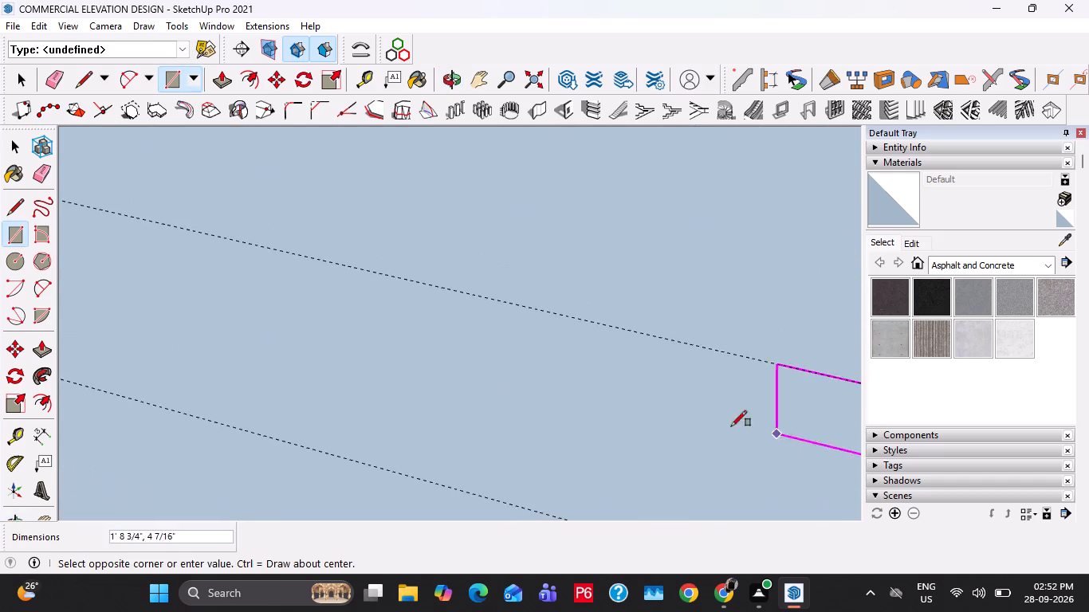
{"action": "middle_click_drag", "start_coordinate": [336, 371], "coordinate": [403, 439], "text": "shift"}
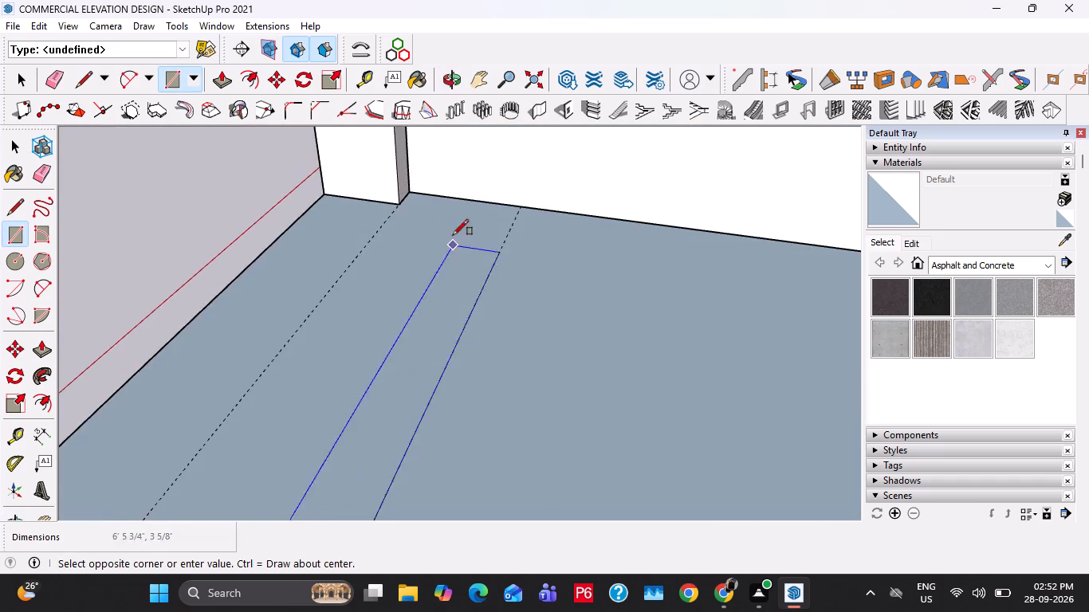
{"action": "scroll", "coordinate": [445, 202], "scroll_direction": "up", "scroll_amount": 4}
{"action": "left_click", "coordinate": [390, 188]}
{"action": "key", "text": "space"}
Push/Pull the strip between the walls up 6" to form the first stair step.
{"action": "key", "text": "p"}
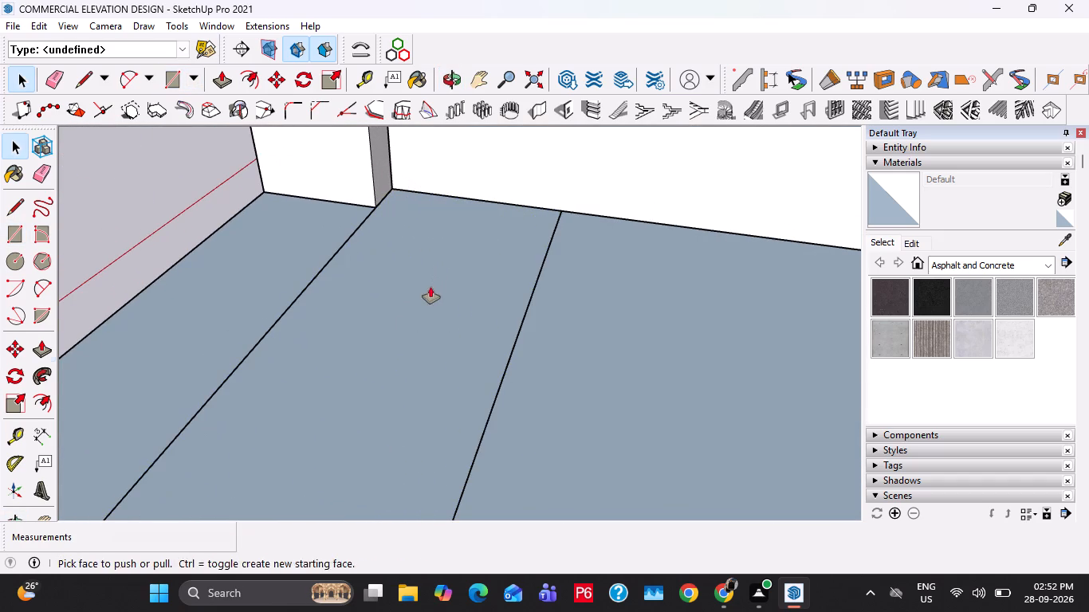
{"action": "left_click", "coordinate": [430, 287]}
{"action": "key", "text": "6"}
{"action": "key", "text": "shift+quotedbl"}
{"action": "key", "text": "Return"}
{"action": "middle_click_drag", "start_coordinate": [335, 310], "coordinate": [674, 311]}
{"action": "key", "text": "space"}
Select the whole 6" step and make it a group.
{"action": "scroll", "coordinate": [609, 304], "scroll_direction": "down", "scroll_amount": 3}
{"action": "triple_click", "coordinate": [596, 296]}
{"action": "left_click", "coordinate": [596, 296]}
{"action": "right_click", "coordinate": [596, 296]}
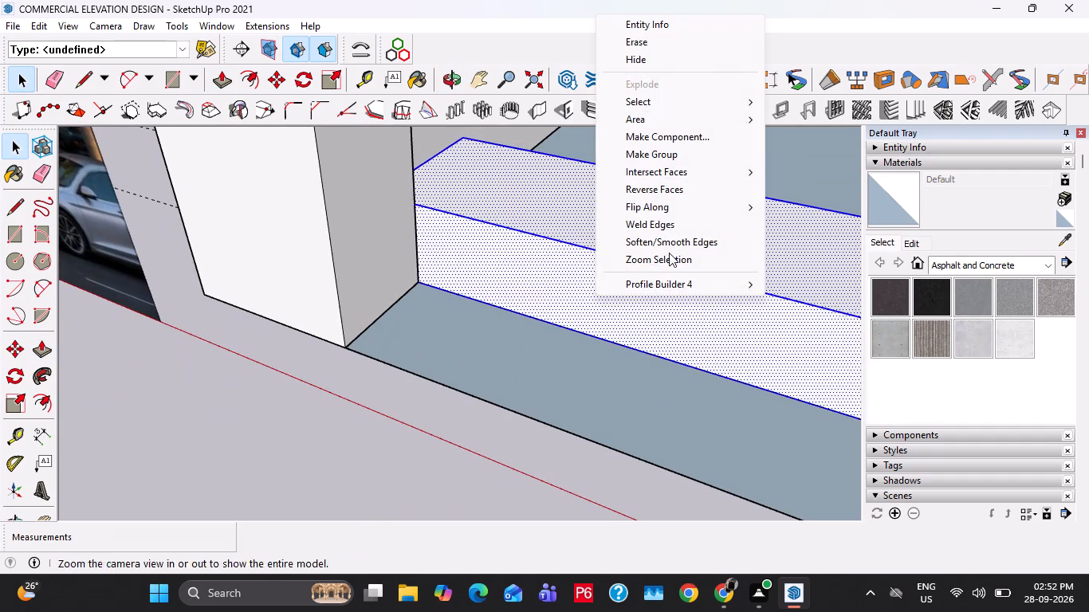
{"action": "left_click", "coordinate": [659, 157]}
Copy the step from its bottom front corner onto its top back corner to make the second step.
{"action": "scroll", "coordinate": [554, 269], "scroll_direction": "down", "scroll_amount": 3}
{"action": "key", "text": "m"}
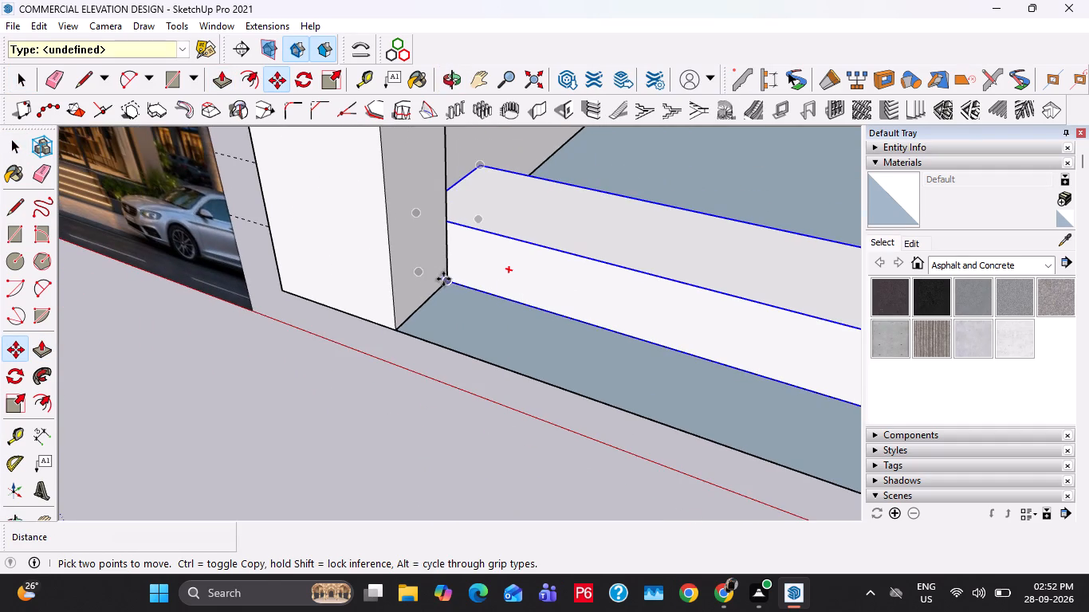
{"action": "left_click", "coordinate": [415, 275]}
{"action": "left_click", "coordinate": [482, 163]}
{"action": "middle_click_drag", "start_coordinate": [513, 202], "coordinate": [529, 206]}
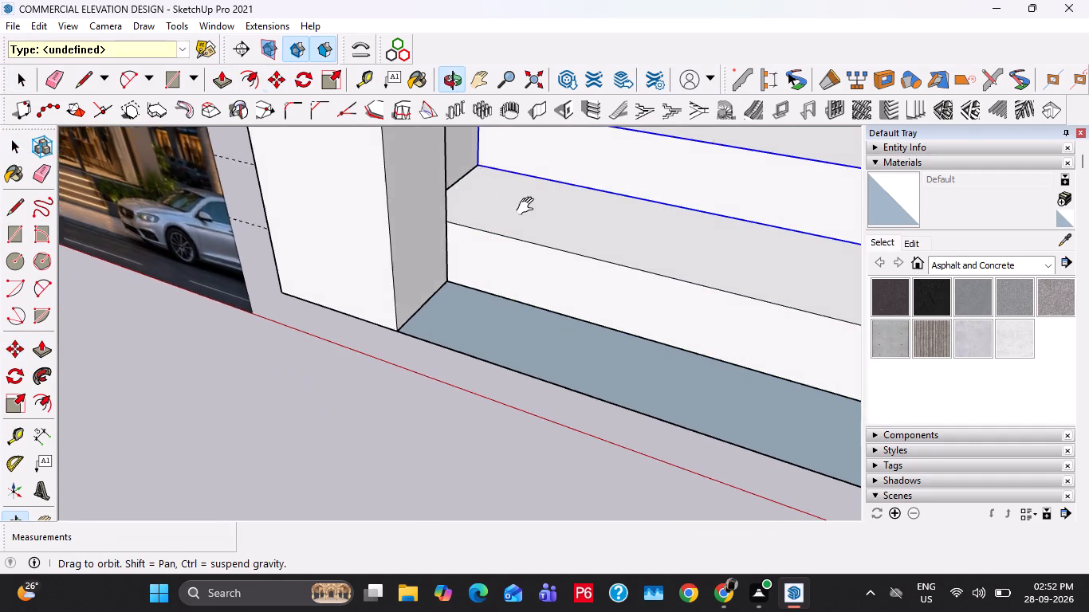
{"action": "middle_click_drag", "start_coordinate": [529, 206], "coordinate": [547, 357]}
{"action": "key", "text": "space"}
Combine the two stair steps into one group and open that group for editing.
{"action": "scroll", "coordinate": [578, 343], "scroll_direction": "down", "scroll_amount": 3}
{"action": "middle_click_drag", "start_coordinate": [601, 360], "coordinate": [457, 351], "text": "shift"}
{"action": "left_click", "coordinate": [497, 336], "text": "ctrl"}
{"action": "right_click", "coordinate": [498, 335], "text": "ctrl"}
{"action": "left_click", "coordinate": [552, 178]}
{"action": "double_click", "coordinate": [551, 259]}
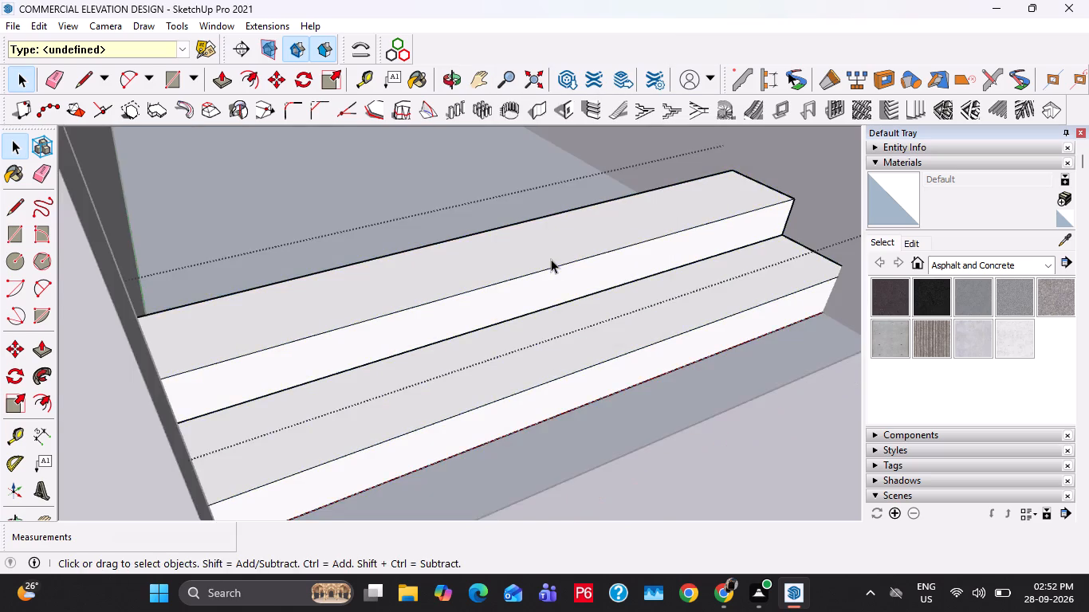
Copy the upper step four times inside the group, stacking each copy on the previous step's top back corner to reach six steps.
{"action": "middle_click_drag", "start_coordinate": [604, 288], "coordinate": [525, 387], "text": "shift"}
{"action": "left_click", "coordinate": [572, 339]}
{"action": "key", "text": "m"}
{"action": "left_click", "coordinate": [710, 321]}
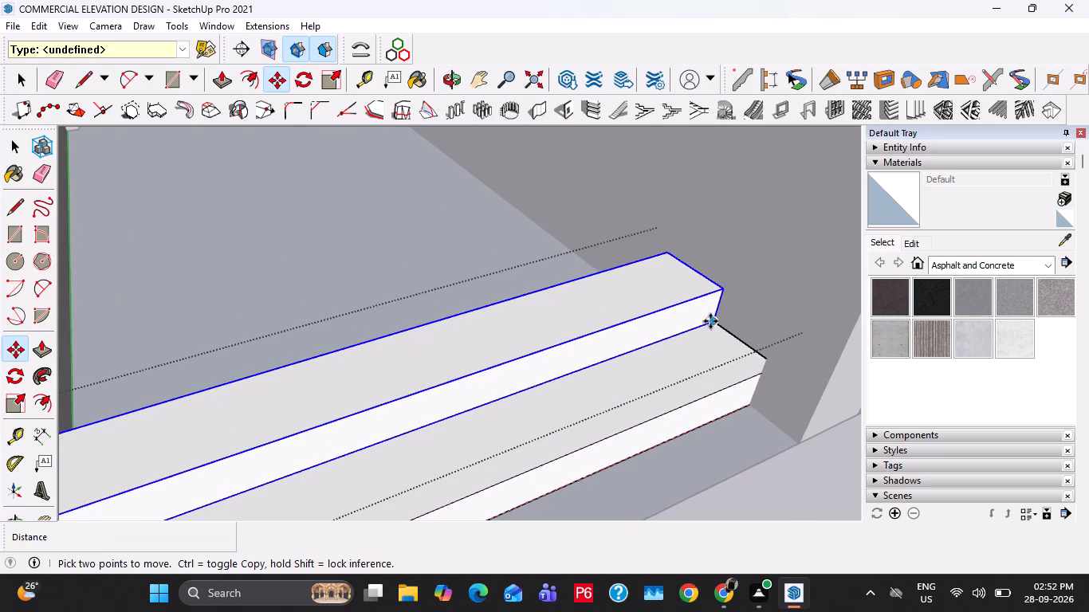
{"action": "left_click", "coordinate": [672, 253]}
{"action": "left_click", "coordinate": [669, 254], "text": "ctrl"}
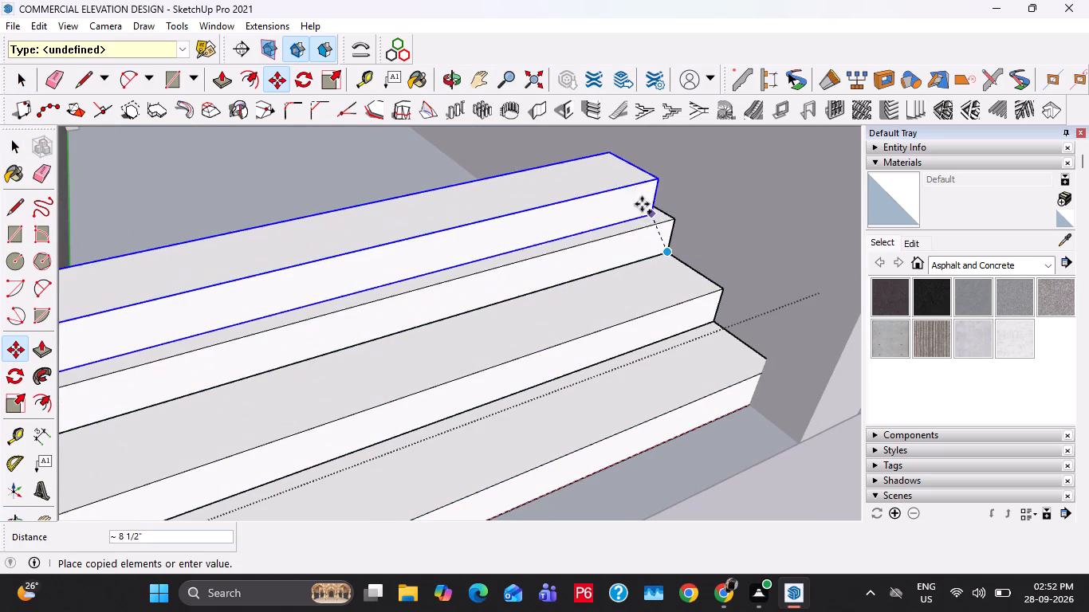
{"action": "left_click", "coordinate": [631, 194]}
{"action": "middle_click_drag", "start_coordinate": [631, 197], "coordinate": [631, 350]}
{"action": "left_click", "coordinate": [630, 327]}
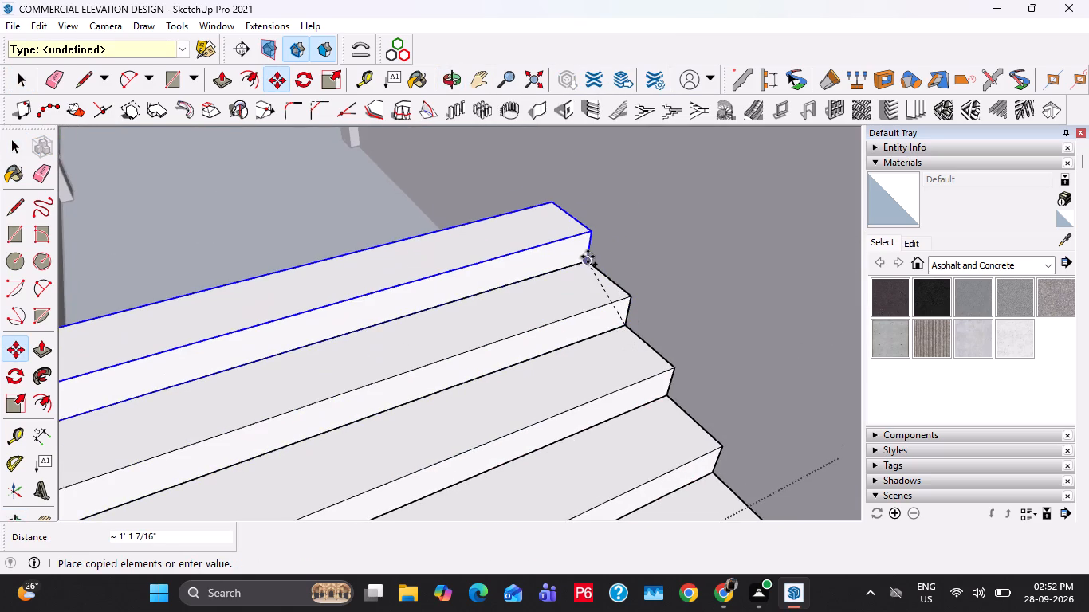
{"action": "left_click", "coordinate": [588, 257]}
{"action": "left_click", "coordinate": [591, 260]}
{"action": "left_click", "coordinate": [551, 201]}
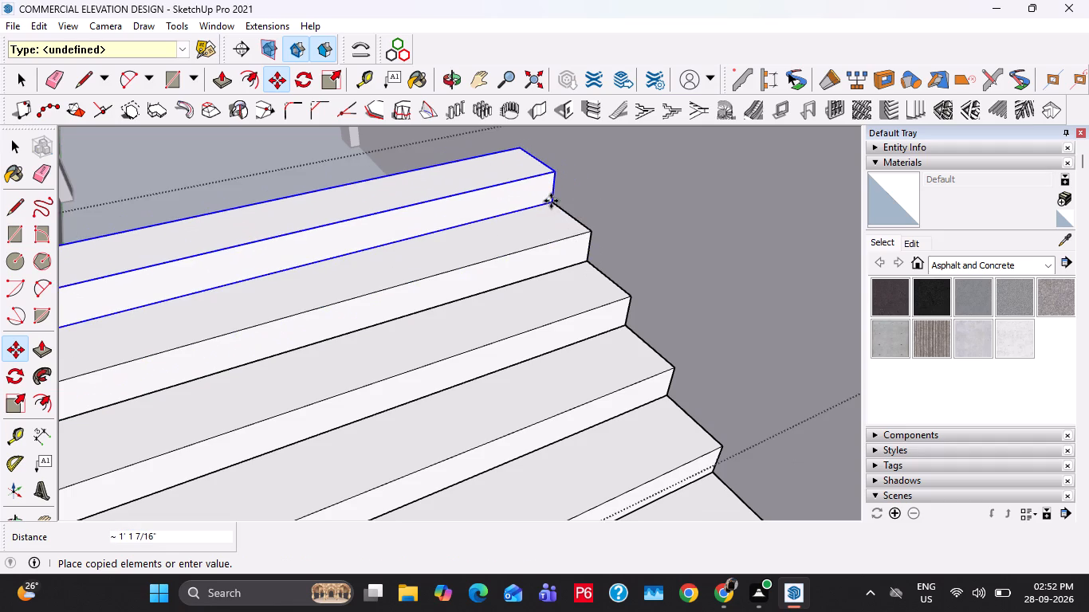
Add four more copies of the top step, each on the previous step's top back corner, to reach ten steps.
{"action": "middle_click_drag", "start_coordinate": [559, 229], "coordinate": [518, 418], "text": "shift"}
{"action": "left_click", "coordinate": [518, 385]}
{"action": "left_click", "coordinate": [491, 317]}
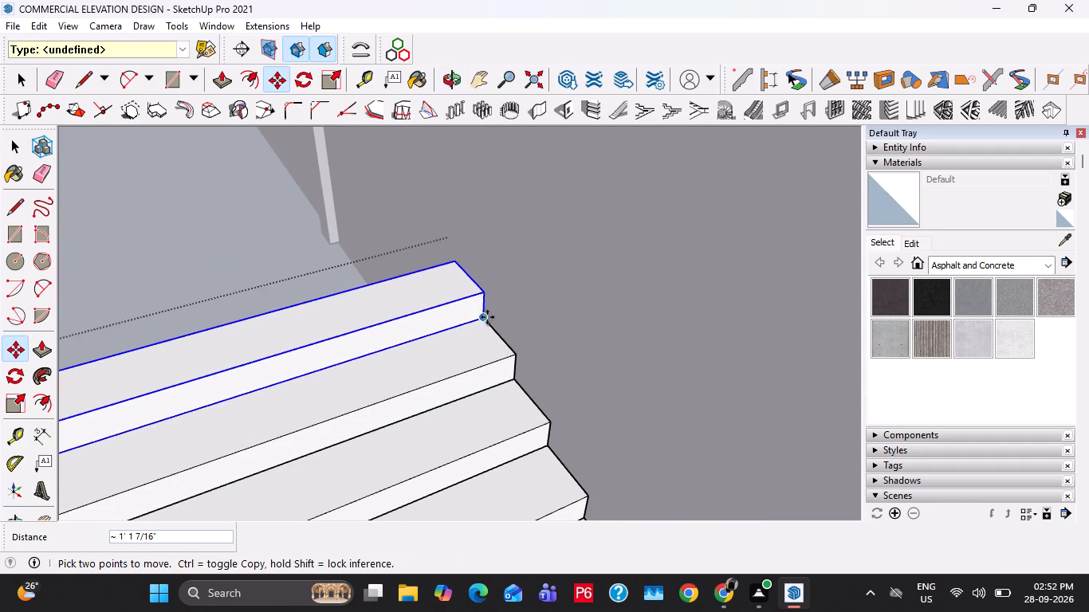
{"action": "left_click", "coordinate": [484, 322]}
{"action": "left_click", "coordinate": [454, 257]}
{"action": "middle_click_drag", "start_coordinate": [465, 280], "coordinate": [500, 402], "text": "shift"}
{"action": "left_click", "coordinate": [495, 377]}
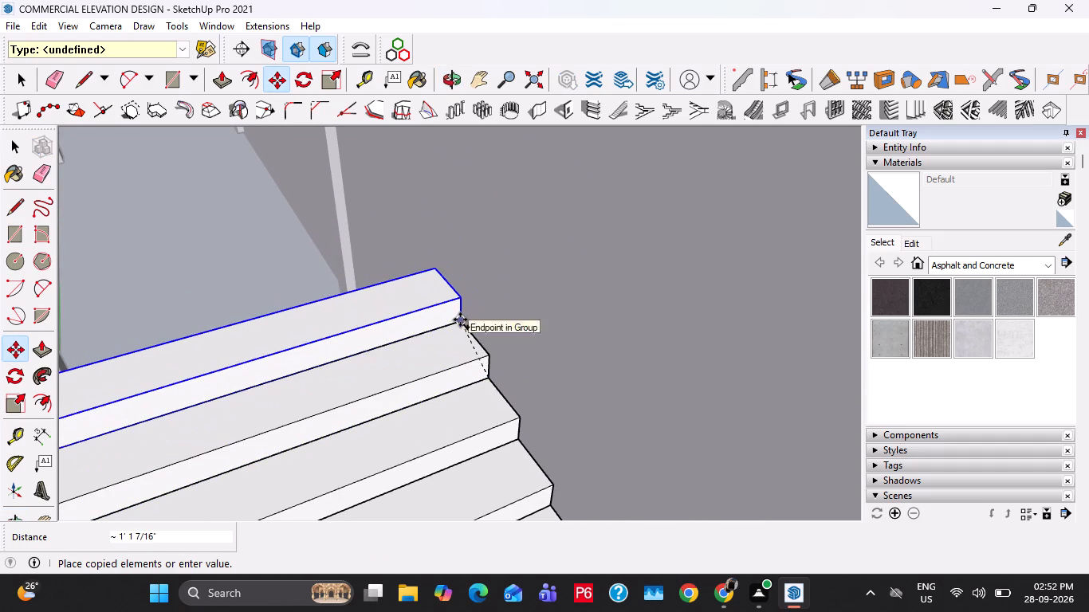
{"action": "left_click", "coordinate": [460, 324]}
{"action": "left_click", "coordinate": [462, 325]}
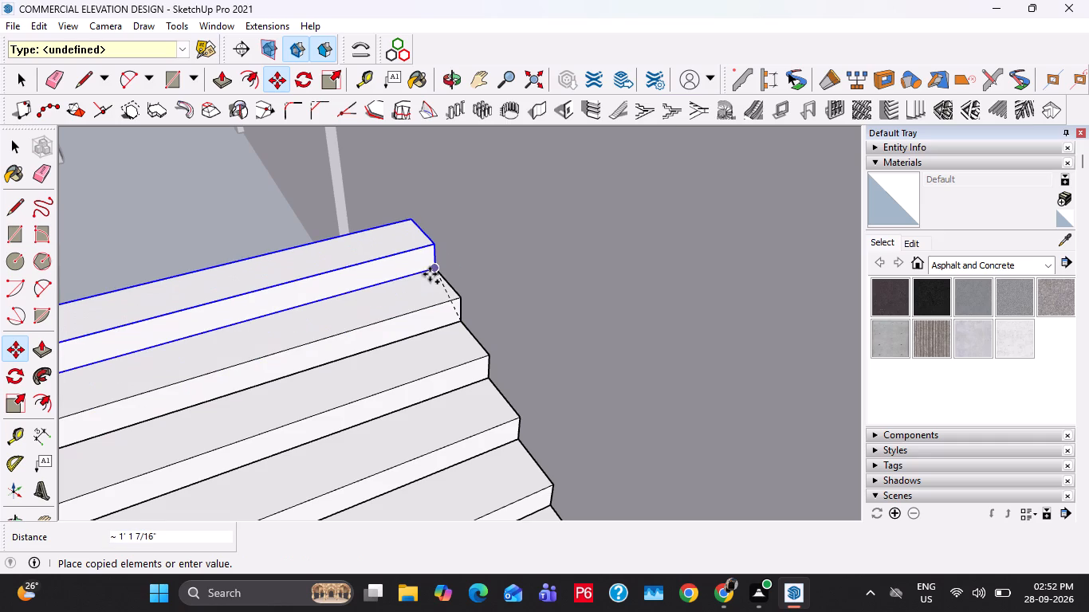
{"action": "left_click", "coordinate": [430, 274]}
Continue the flight with four more copies of the top step, placed corner to corner, to reach fourteen steps.
{"action": "middle_click_drag", "start_coordinate": [439, 279], "coordinate": [471, 405], "text": "shift"}
{"action": "middle_click", "coordinate": [471, 396]}
{"action": "scroll", "coordinate": [471, 396], "scroll_direction": "up", "scroll_amount": 4}
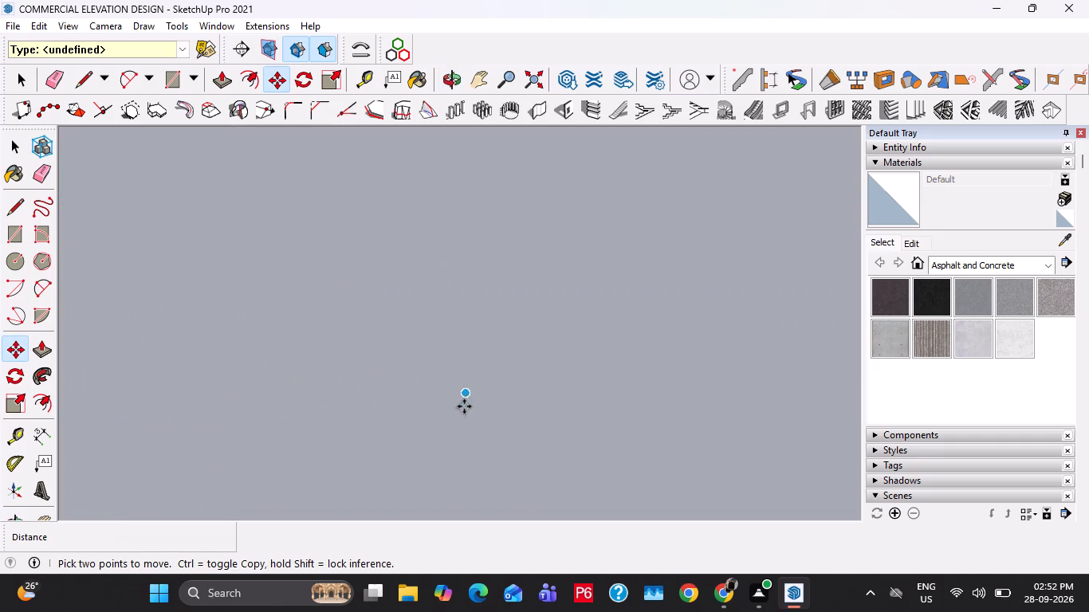
{"action": "scroll", "coordinate": [464, 406], "scroll_direction": "up", "scroll_amount": 20}
{"action": "scroll", "coordinate": [464, 406], "scroll_direction": "up", "scroll_amount": 2}
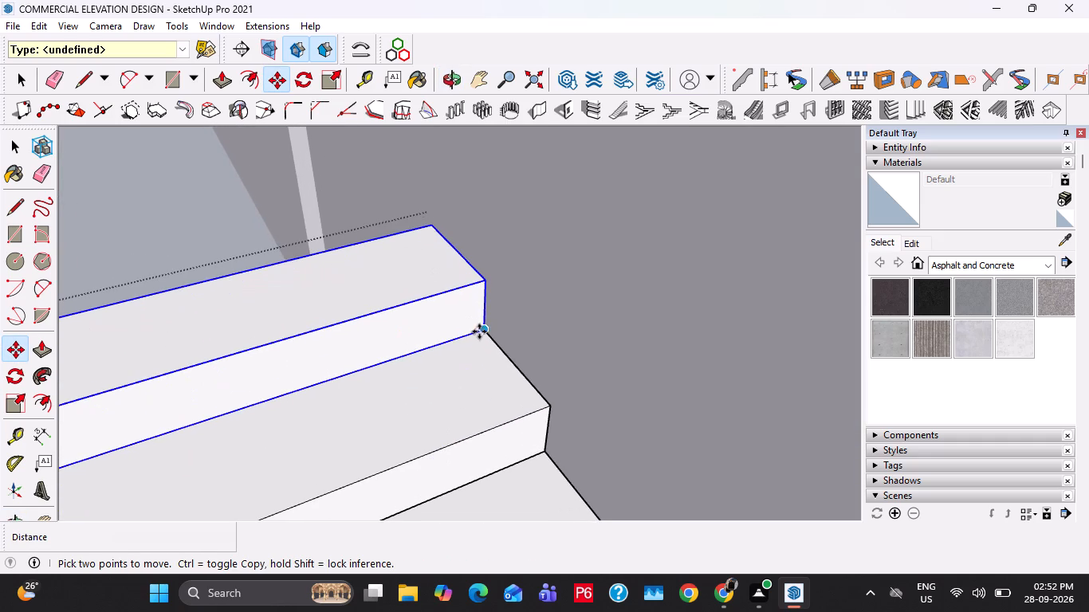
{"action": "left_click", "coordinate": [487, 331]}
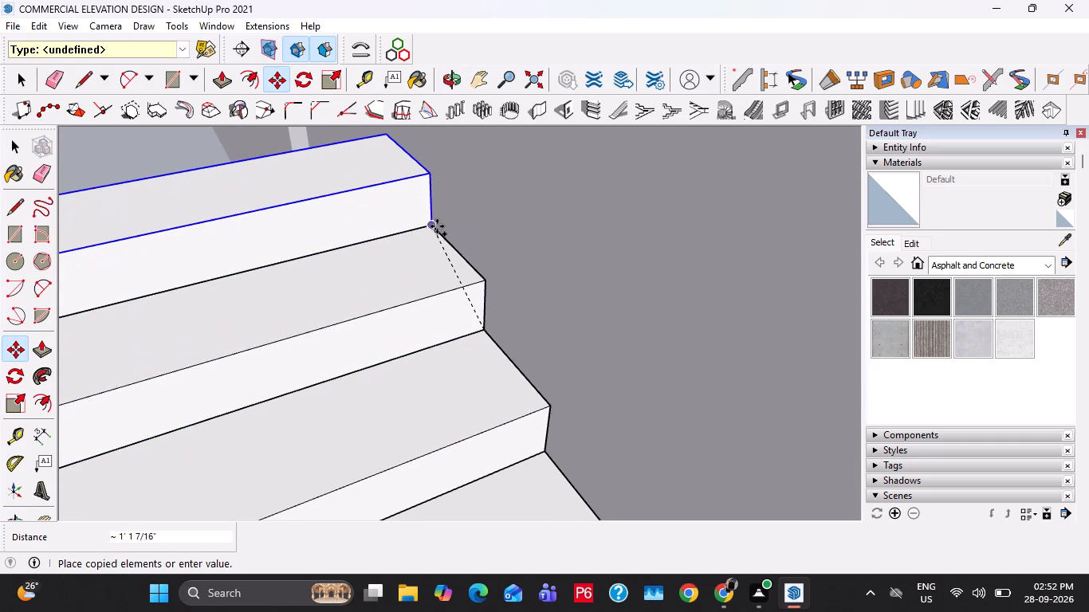
{"action": "left_click", "coordinate": [437, 226]}
{"action": "middle_click_drag", "start_coordinate": [433, 242], "coordinate": [438, 352], "text": "shift"}
{"action": "left_click", "coordinate": [478, 339]}
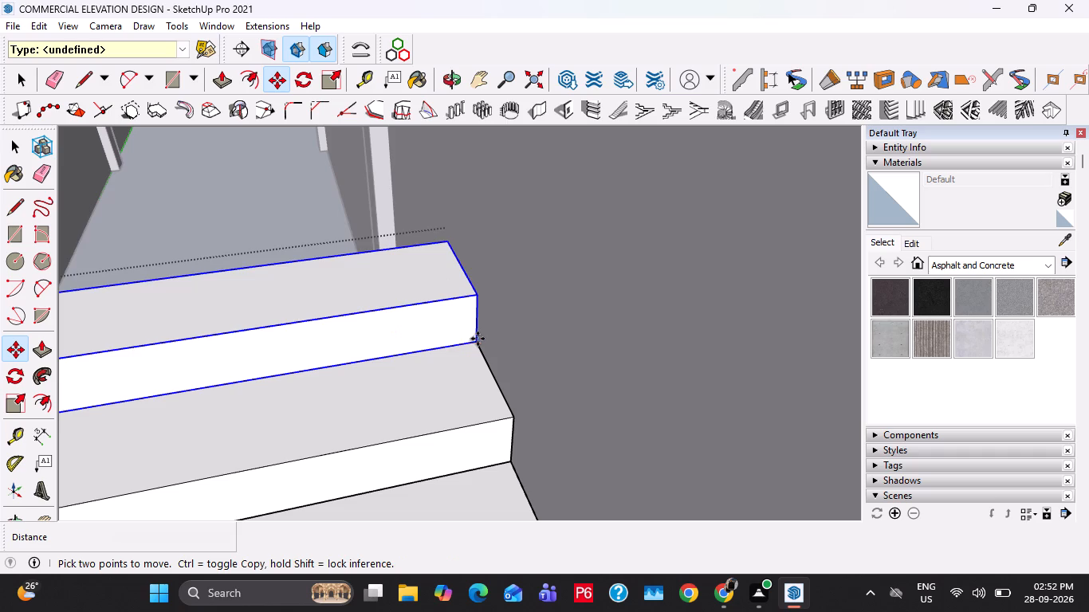
{"action": "left_click", "coordinate": [449, 243]}
{"action": "middle_click_drag", "start_coordinate": [454, 265], "coordinate": [505, 389], "text": "shift"}
{"action": "left_click", "coordinate": [496, 357]}
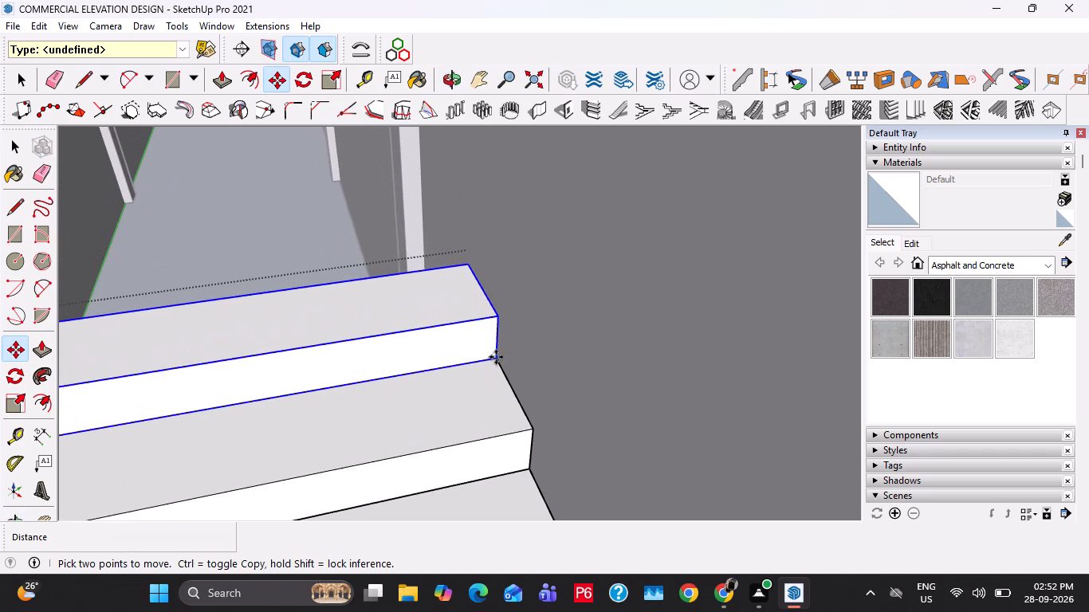
{"action": "left_click", "coordinate": [466, 263]}
{"action": "middle_click_drag", "start_coordinate": [478, 288], "coordinate": [529, 409], "text": "shift"}
{"action": "left_click", "coordinate": [522, 372]}
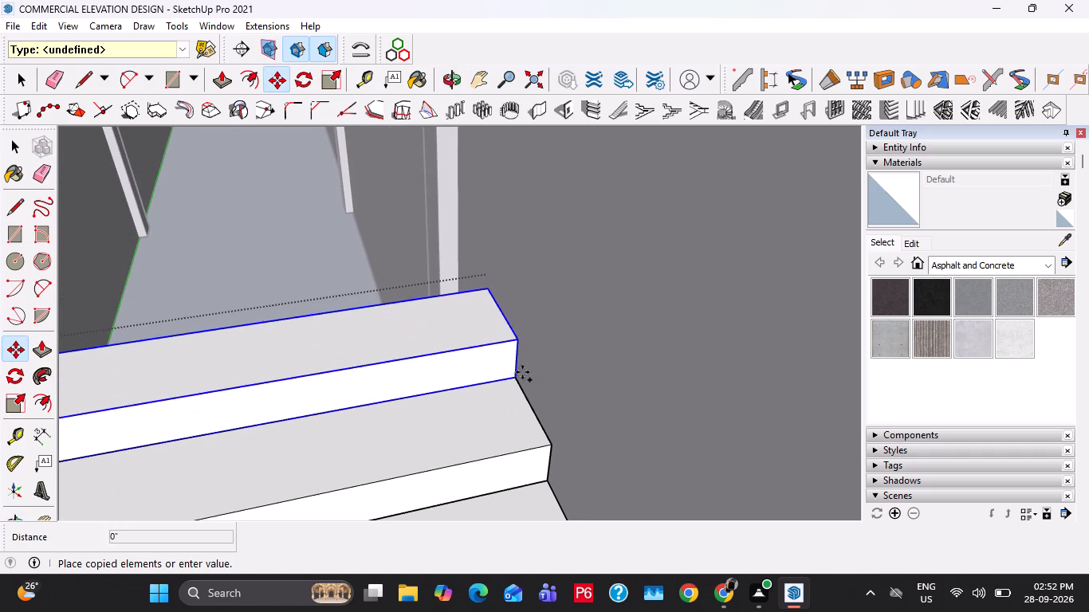
{"action": "left_click", "coordinate": [488, 288]}
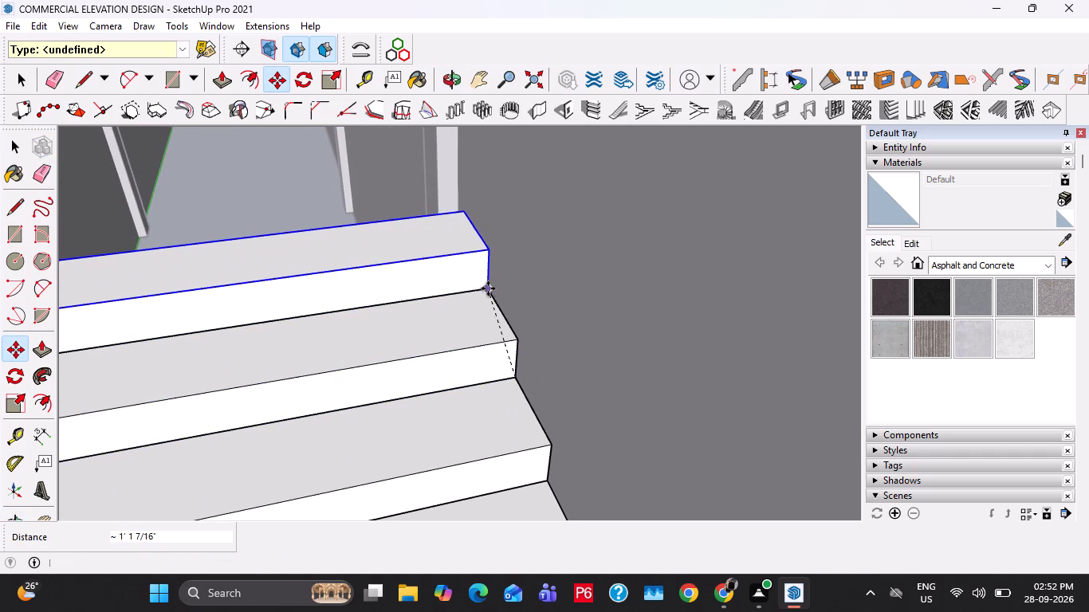
Extend the flight with three more copies of the top step, each on the previous step's top back corner.
{"action": "left_click", "coordinate": [489, 291]}
{"action": "middle_click_drag", "start_coordinate": [478, 240], "coordinate": [535, 364], "text": "shift"}
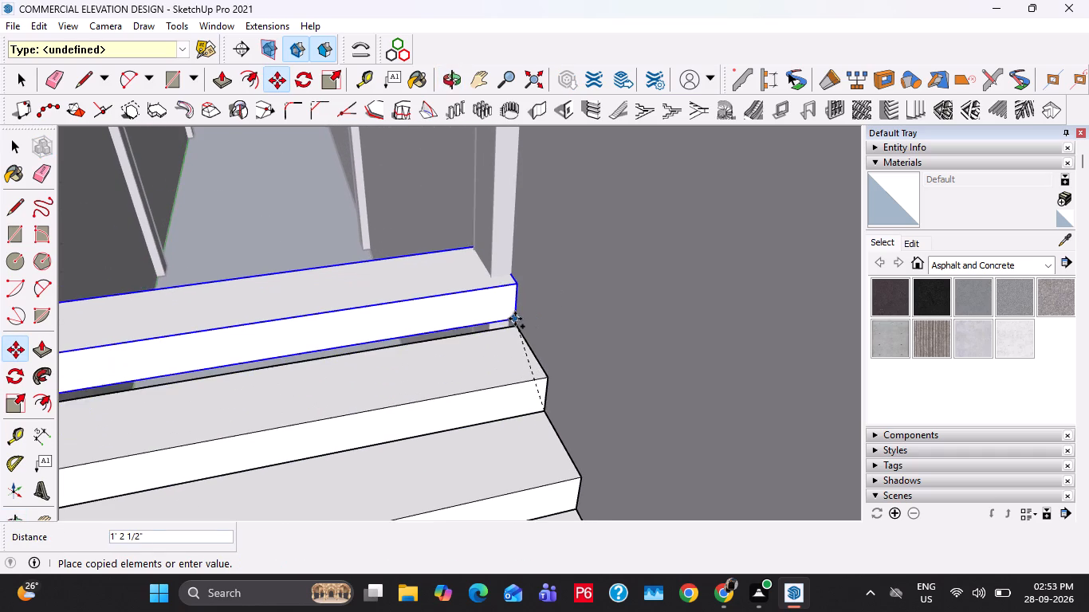
{"action": "left_click", "coordinate": [515, 325]}
{"action": "left_click", "coordinate": [516, 331]}
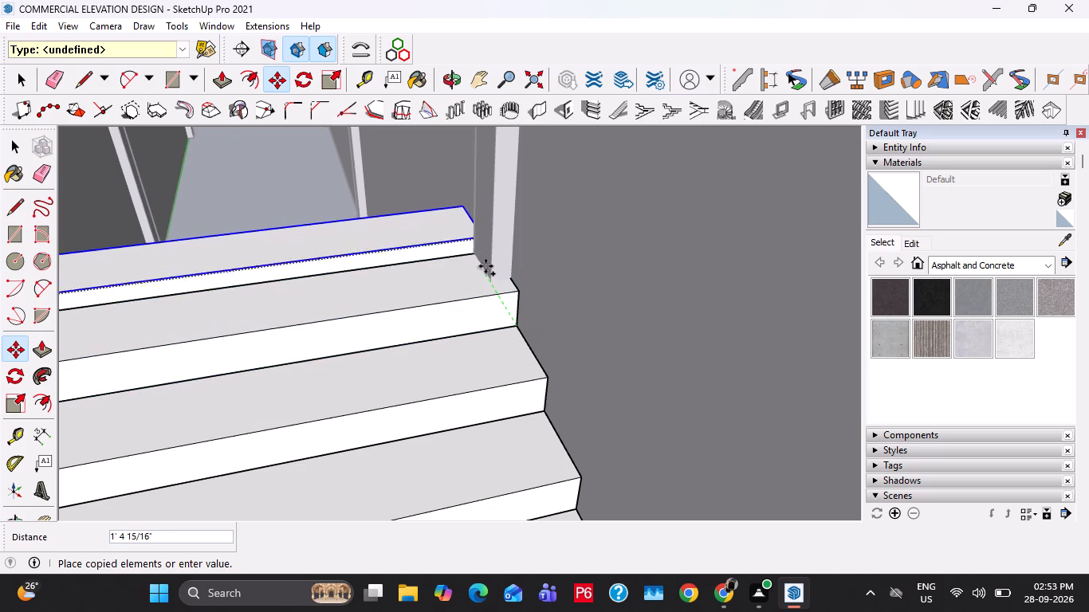
{"action": "middle_click_drag", "start_coordinate": [489, 253], "coordinate": [533, 270]}
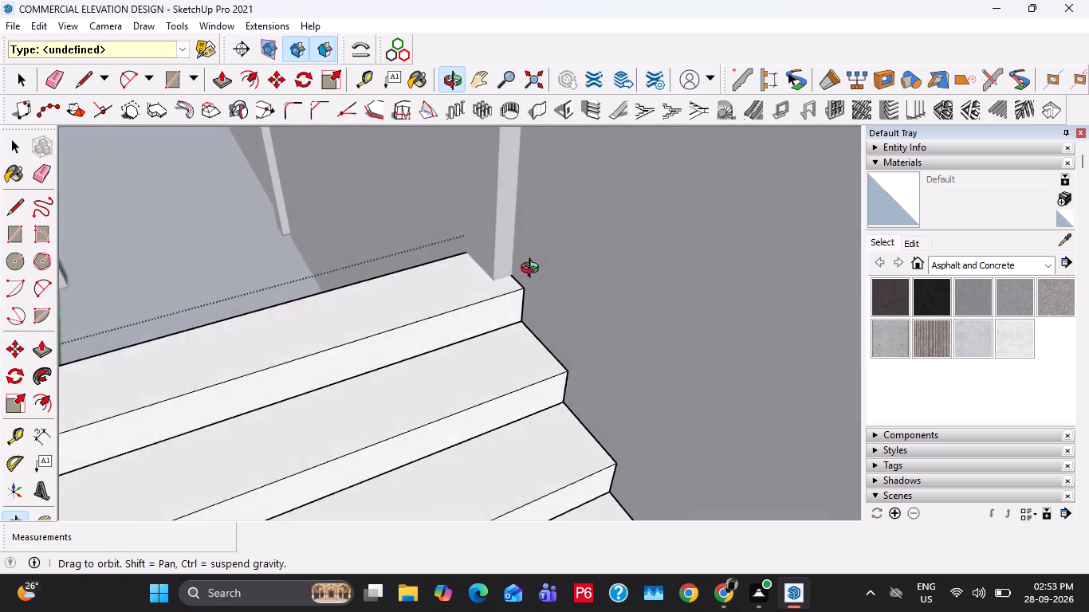
{"action": "middle_click_drag", "start_coordinate": [533, 270], "coordinate": [528, 263]}
{"action": "scroll", "coordinate": [485, 258], "scroll_direction": "up", "scroll_amount": 5}
{"action": "middle_click_drag", "start_coordinate": [517, 266], "coordinate": [562, 302]}
{"action": "key", "text": "k"}
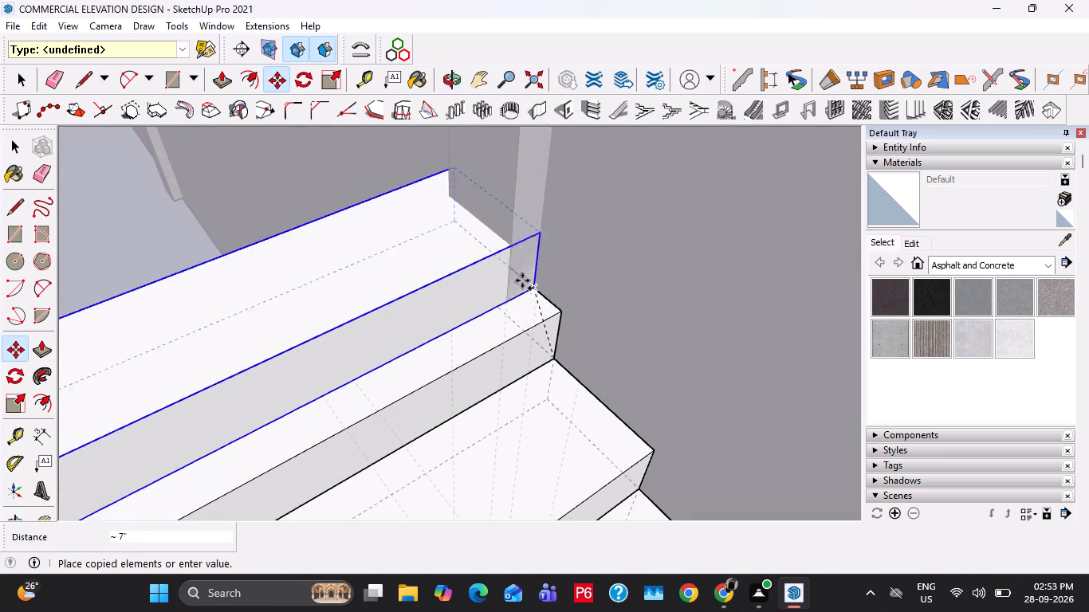
{"action": "left_click", "coordinate": [472, 242]}
{"action": "key", "text": "space"}
{"action": "type", "text": "K"}
{"action": "middle_click_drag", "start_coordinate": [516, 324], "coordinate": [489, 331]}
Add three more copies of the top step, corner to corner, continuing the flight upward past the columns.
{"action": "key", "text": "m"}
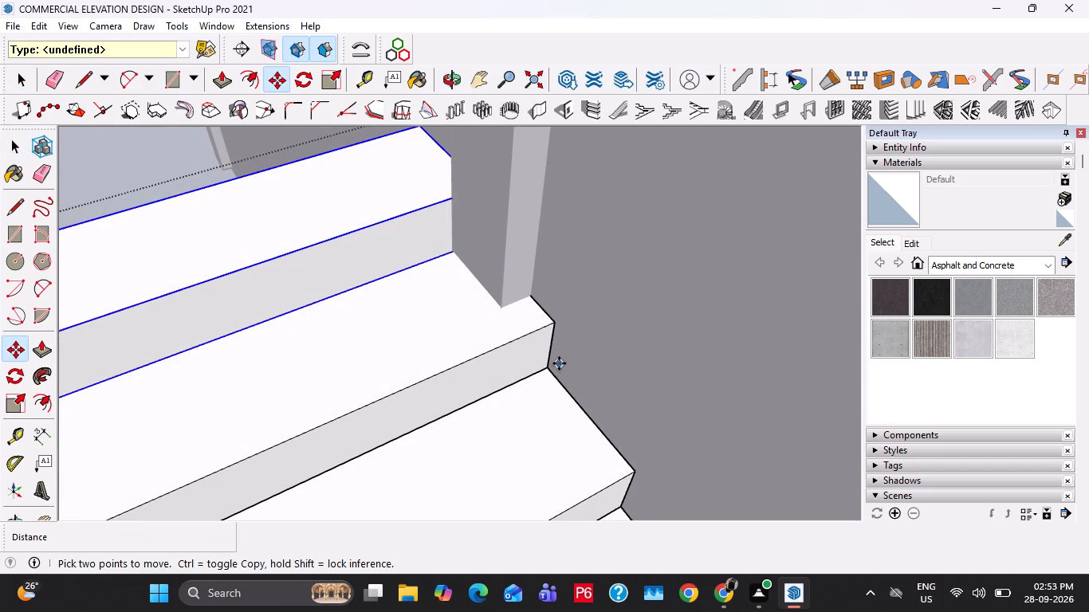
{"action": "left_click", "coordinate": [482, 245]}
{"action": "middle_click_drag", "start_coordinate": [462, 214], "coordinate": [536, 364], "text": "shift"}
{"action": "left_click", "coordinate": [483, 252]}
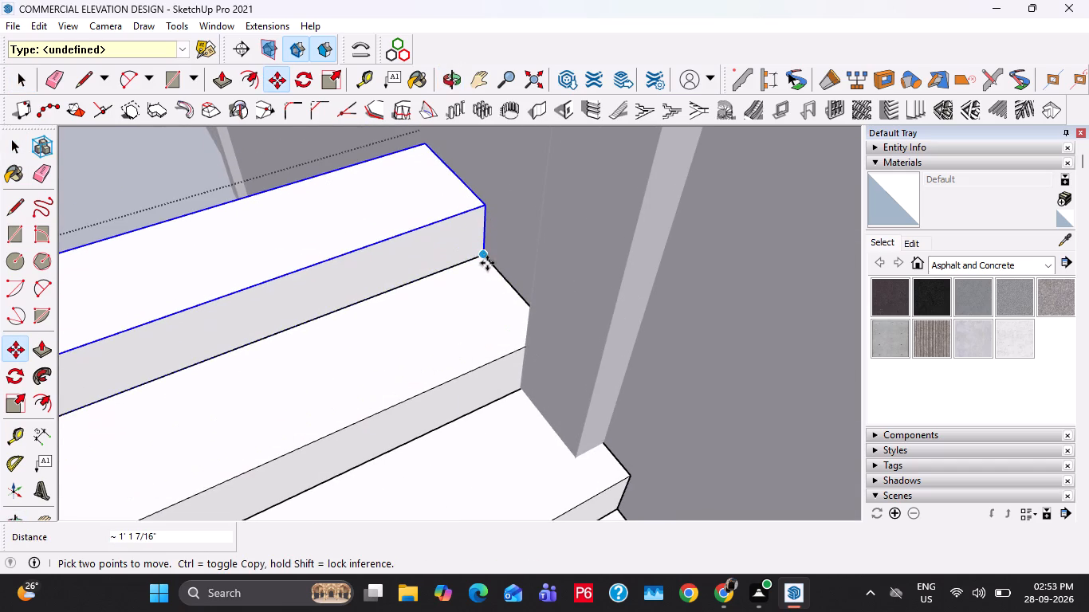
{"action": "left_click", "coordinate": [487, 263]}
{"action": "middle_click_drag", "start_coordinate": [465, 217], "coordinate": [549, 403], "text": "shift"}
{"action": "scroll", "coordinate": [511, 313], "scroll_direction": "up", "scroll_amount": 17}
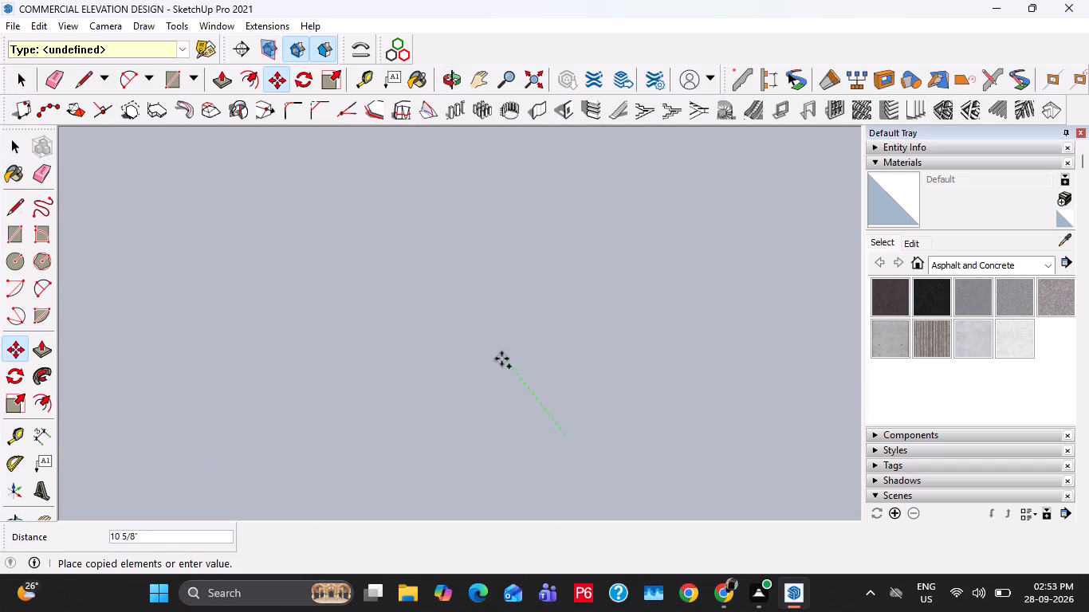
{"action": "scroll", "coordinate": [501, 359], "scroll_direction": "up", "scroll_amount": 8}
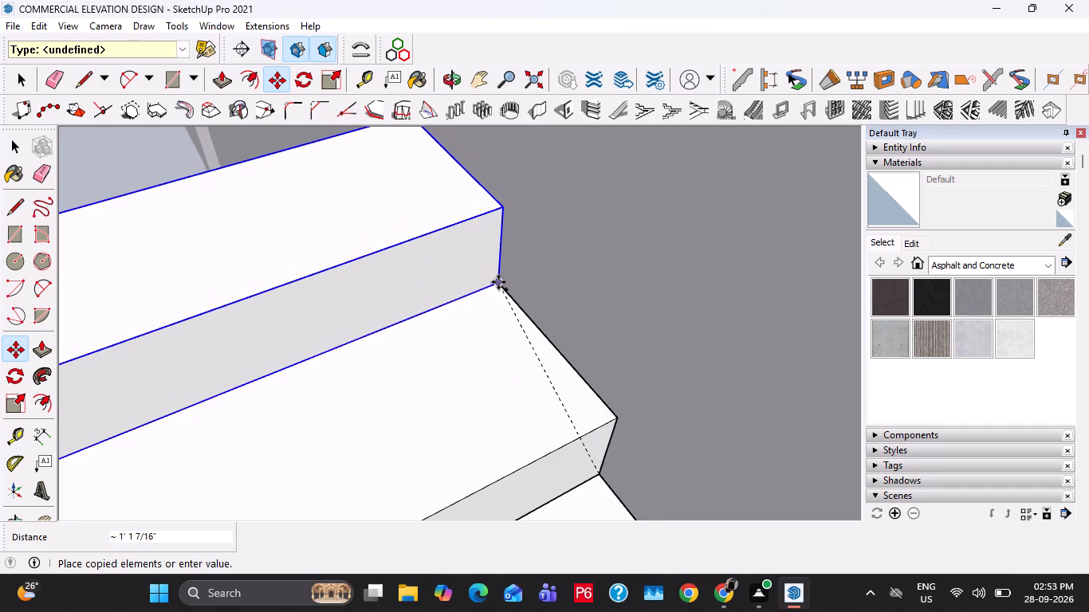
{"action": "left_click", "coordinate": [498, 282]}
{"action": "left_click", "coordinate": [500, 284]}
{"action": "middle_click_drag", "start_coordinate": [464, 236], "coordinate": [550, 398]}
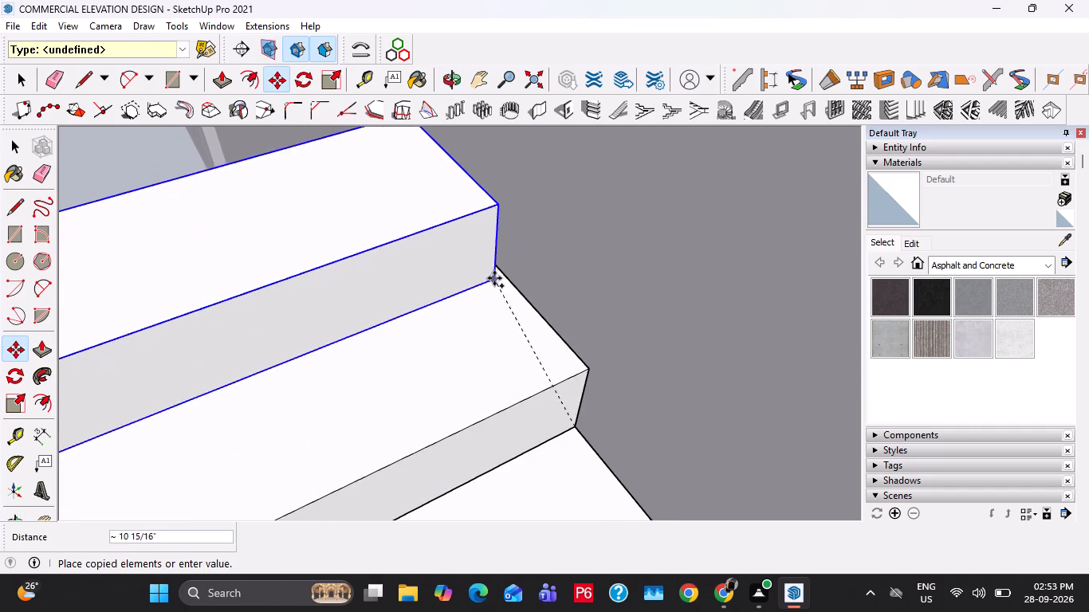
{"action": "left_click", "coordinate": [486, 251]}
Copy the top step twice more, setting each copy on the top back corner of the step below.
{"action": "left_click", "coordinate": [485, 256]}
{"action": "middle_click_drag", "start_coordinate": [512, 296], "coordinate": [443, 215]}
{"action": "scroll", "coordinate": [428, 205], "scroll_direction": "down", "scroll_amount": 3}
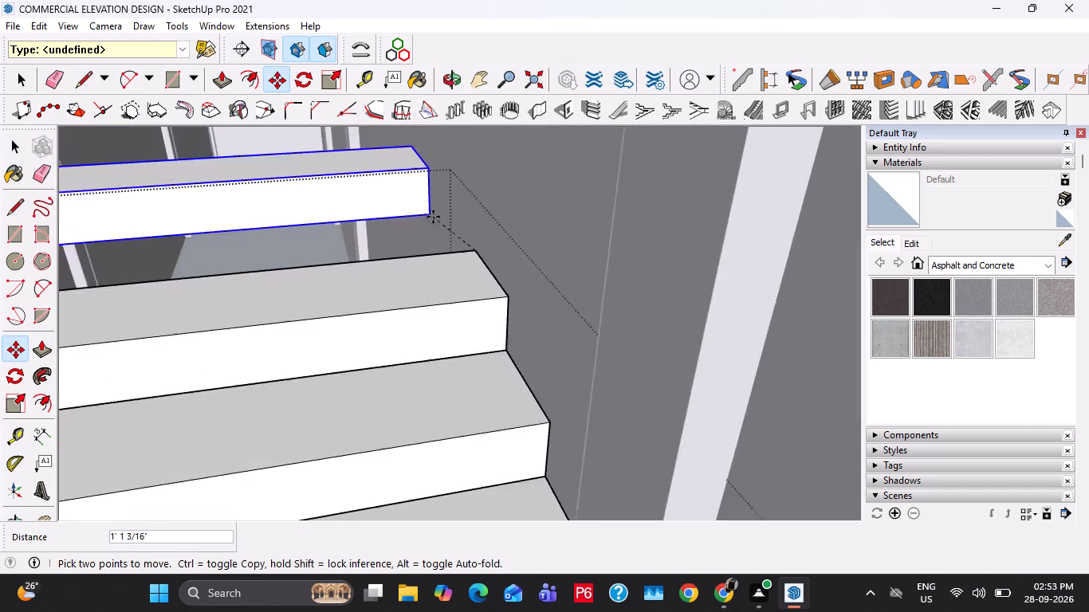
{"action": "scroll", "coordinate": [433, 217], "scroll_direction": "down", "scroll_amount": 7}
{"action": "middle_click", "coordinate": [450, 241], "text": "shift"}
{"action": "scroll", "coordinate": [451, 241], "scroll_direction": "up", "scroll_amount": 20}
{"action": "scroll", "coordinate": [451, 241], "scroll_direction": "up", "scroll_amount": 8}
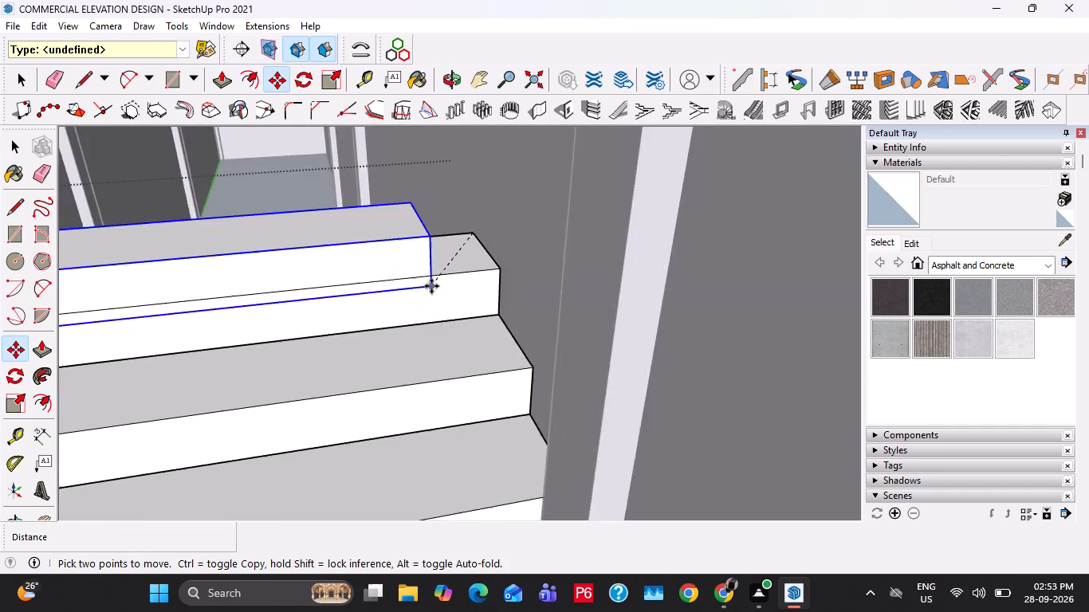
{"action": "scroll", "coordinate": [431, 286], "scroll_direction": "up", "scroll_amount": 3}
{"action": "middle_click_drag", "start_coordinate": [431, 284], "coordinate": [588, 502]}
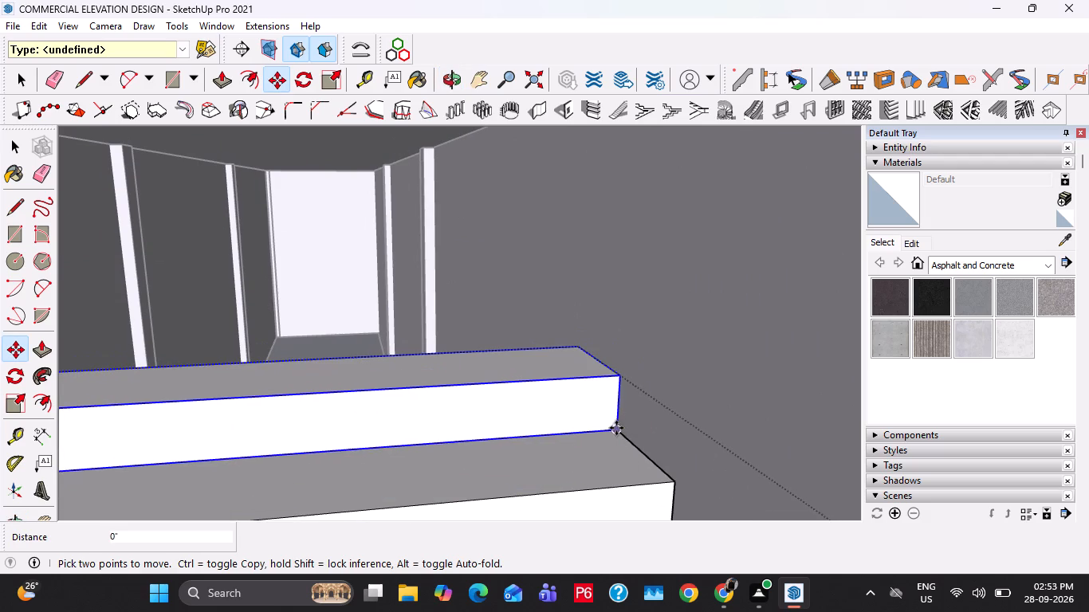
{"action": "left_click", "coordinate": [616, 428]}
{"action": "left_click", "coordinate": [616, 431]}
{"action": "left_click", "coordinate": [582, 347]}
{"action": "left_click", "coordinate": [580, 347]}
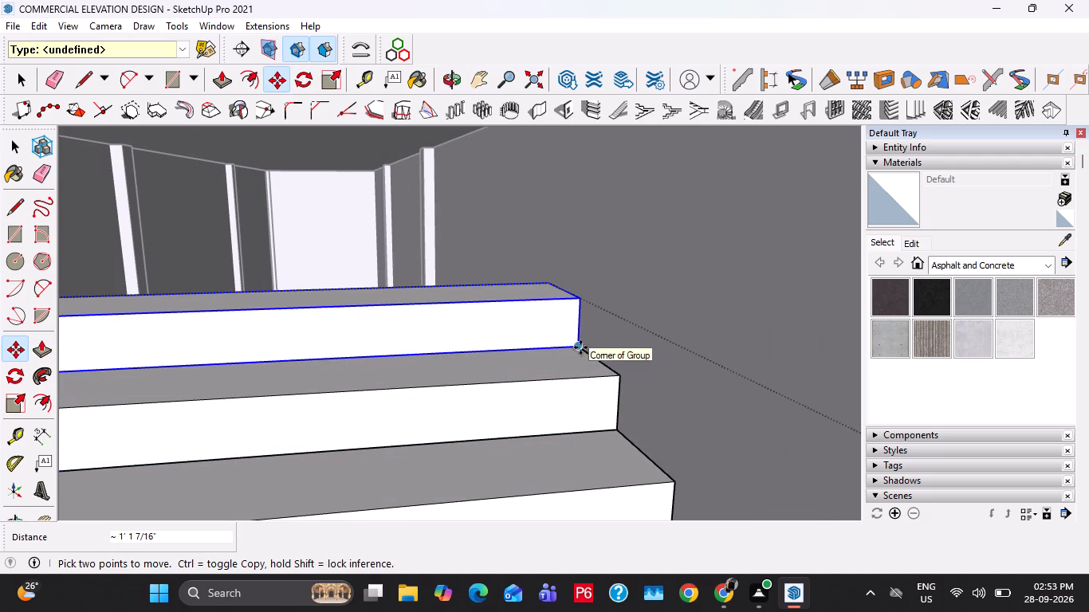
{"action": "left_click", "coordinate": [576, 347]}
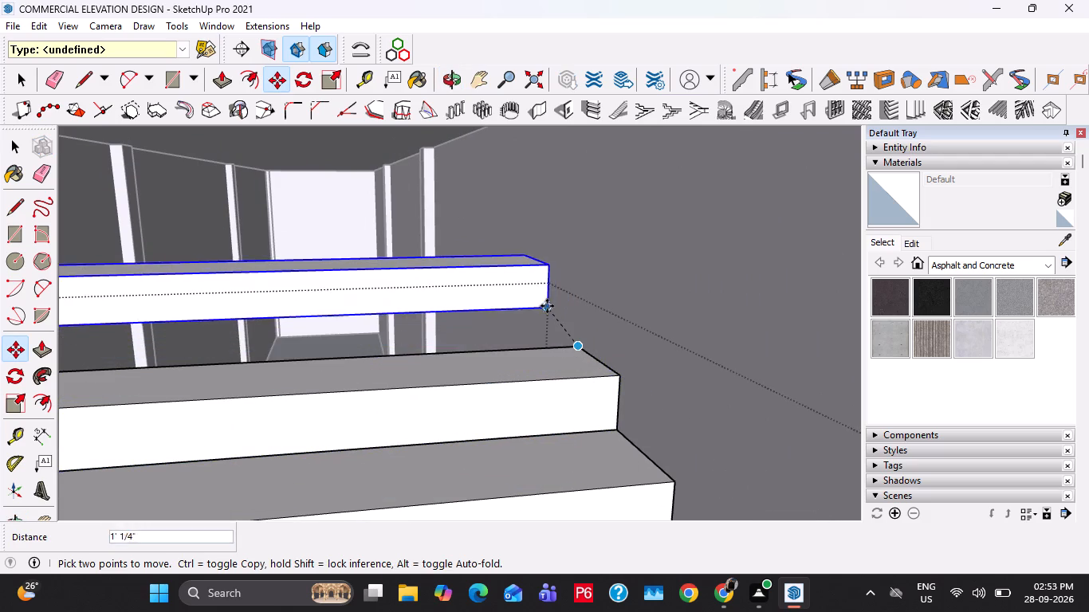
{"action": "left_click", "coordinate": [548, 281]}
Finish the flight up to the ceiling slab with further copies of the top step, placed corner to corner.
{"action": "middle_click_drag", "start_coordinate": [545, 286], "coordinate": [580, 359], "text": "shift"}
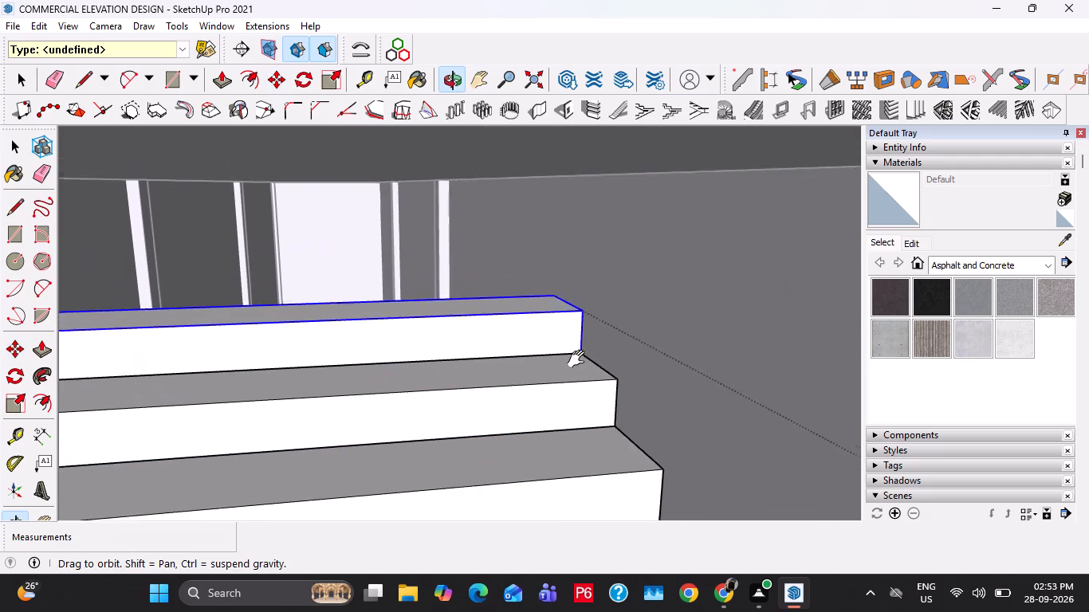
{"action": "middle_click_drag", "start_coordinate": [580, 359], "coordinate": [576, 357], "text": "shift"}
{"action": "left_click", "coordinate": [574, 345]}
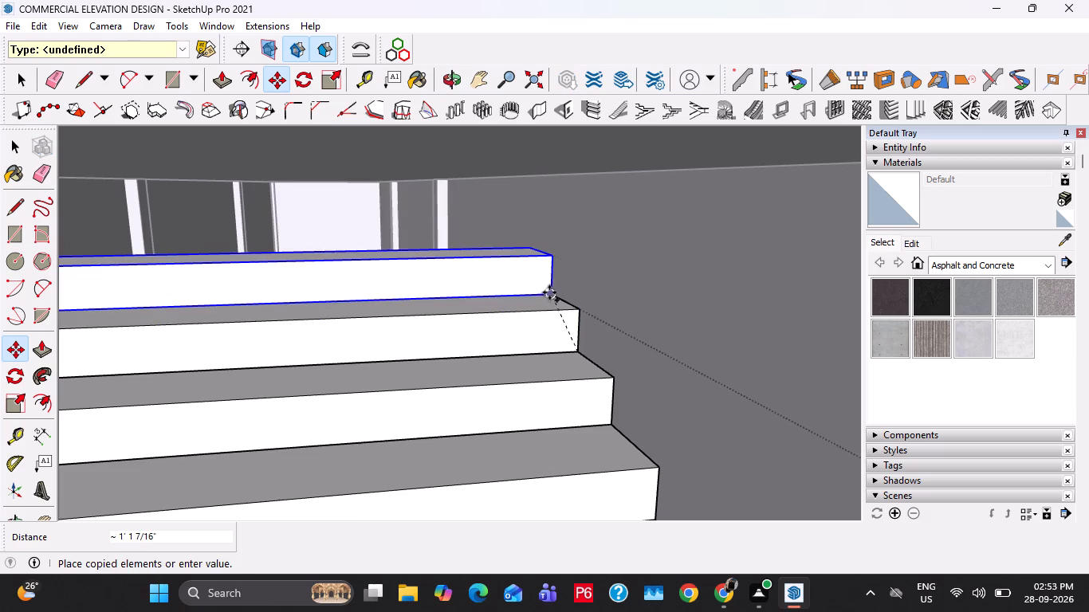
{"action": "left_click", "coordinate": [549, 292]}
{"action": "left_click", "coordinate": [554, 299]}
{"action": "left_click", "coordinate": [536, 248]}
{"action": "middle_click_drag", "start_coordinate": [543, 258], "coordinate": [570, 291], "text": "shift"}
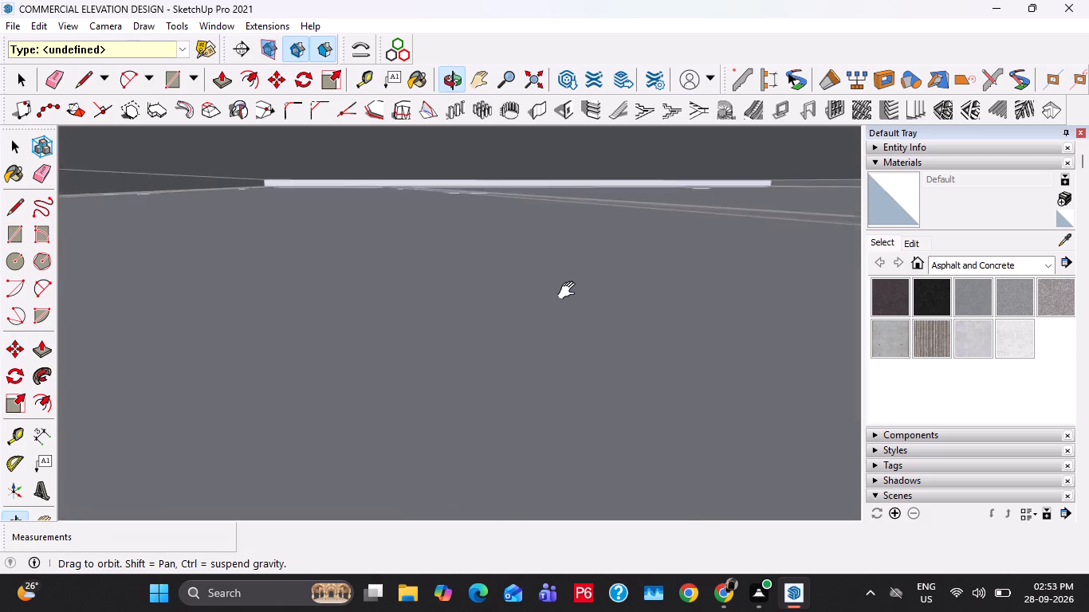
{"action": "middle_click_drag", "start_coordinate": [570, 291], "coordinate": [562, 258], "text": "shift"}
{"action": "scroll", "coordinate": [533, 237], "scroll_direction": "up", "scroll_amount": 4}
{"action": "middle_click_drag", "start_coordinate": [541, 245], "coordinate": [570, 302], "text": "shift"}
{"action": "middle_click_drag", "start_coordinate": [570, 302], "coordinate": [564, 258], "text": "shift"}
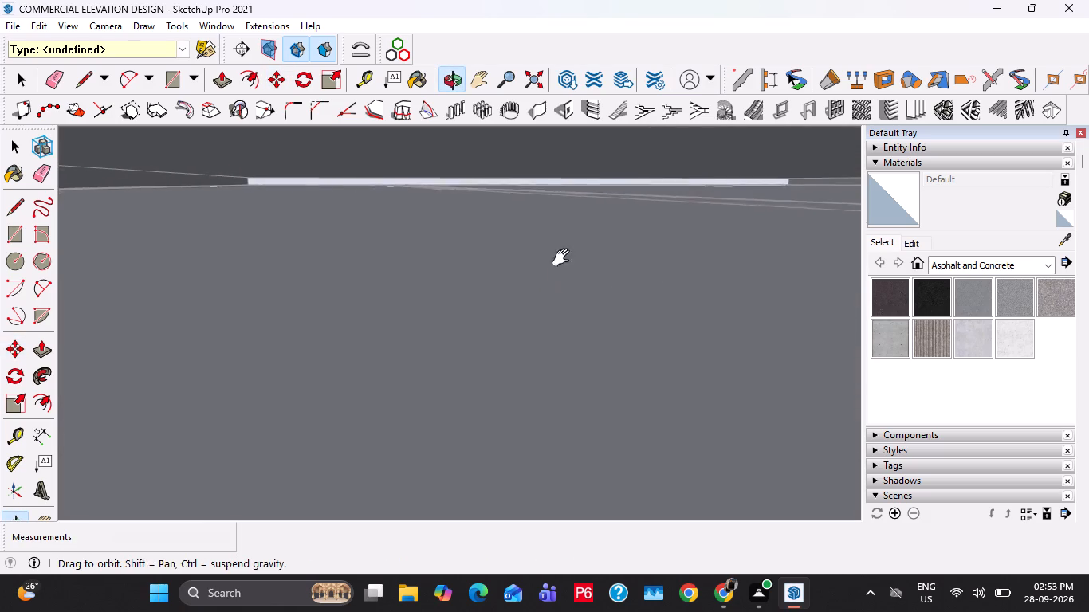
{"action": "middle_click_drag", "start_coordinate": [564, 258], "coordinate": [561, 205], "text": "shift"}
{"action": "scroll", "coordinate": [579, 340], "scroll_direction": "up", "scroll_amount": 9, "text": "shift"}
{"action": "left_click", "coordinate": [578, 292]}
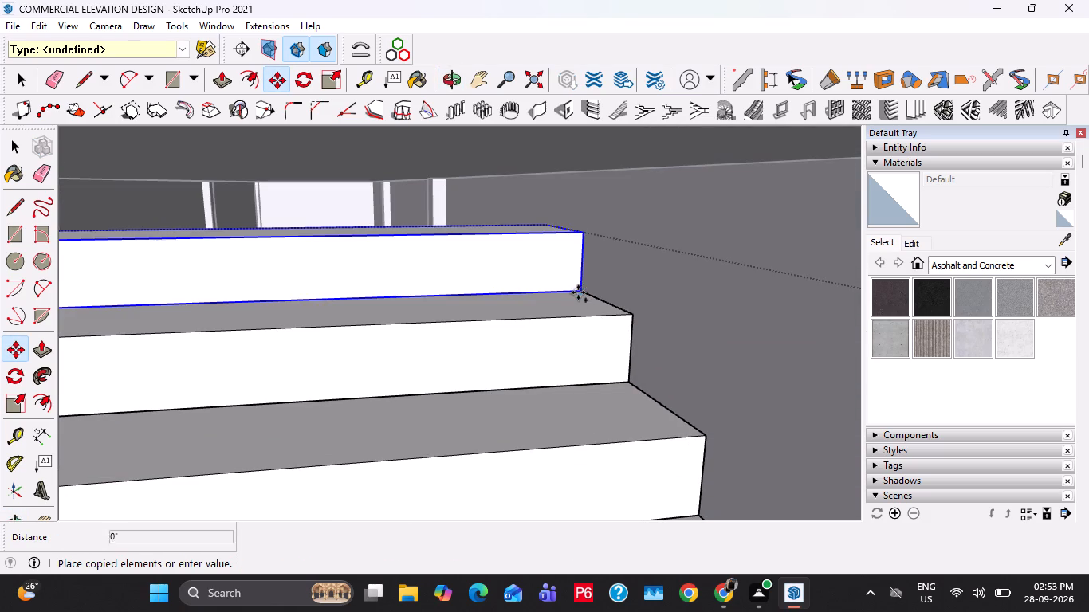
{"action": "left_click", "coordinate": [544, 224]}
{"action": "key", "text": "space"}
Place a vertical guide through the top step's back corner, parallel to the nearby column edge, with the Tape Measure tool.
{"action": "middle_click_drag", "start_coordinate": [493, 243], "coordinate": [508, 271]}
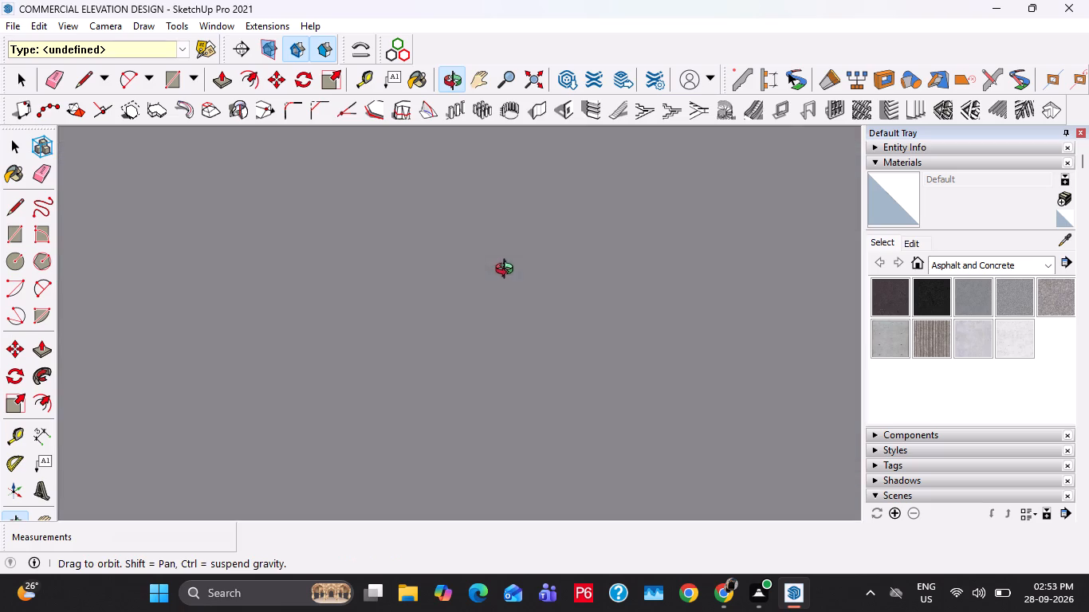
{"action": "middle_click_drag", "start_coordinate": [508, 271], "coordinate": [521, 311]}
{"action": "scroll", "coordinate": [517, 305], "scroll_direction": "down", "scroll_amount": 20}
{"action": "scroll", "coordinate": [517, 305], "scroll_direction": "down", "scroll_amount": 19}
{"action": "scroll", "coordinate": [564, 368], "scroll_direction": "up", "scroll_amount": 4}
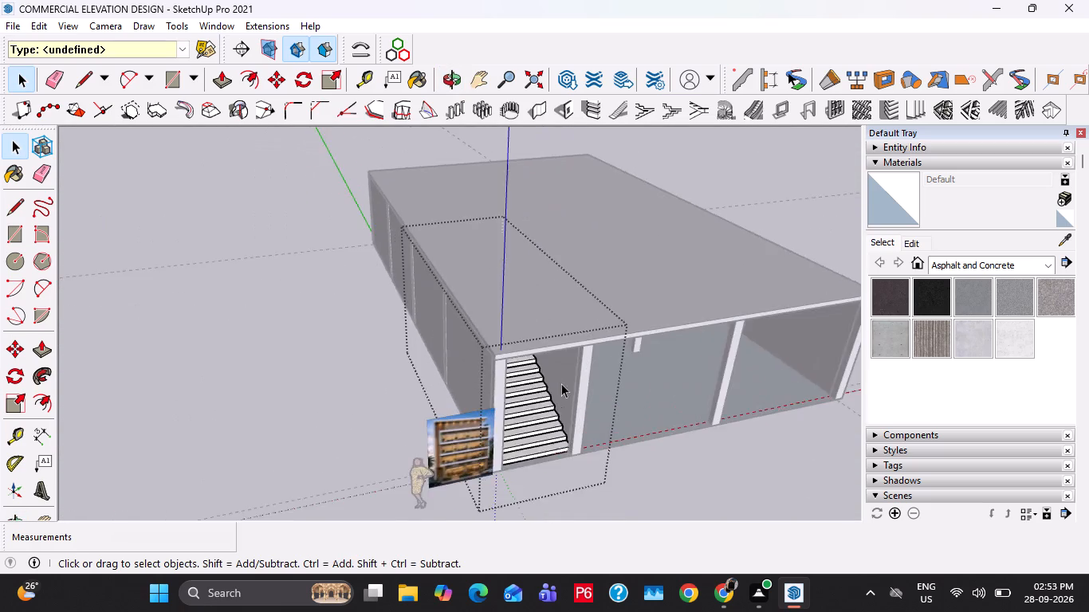
{"action": "scroll", "coordinate": [561, 383], "scroll_direction": "up", "scroll_amount": 7}
{"action": "middle_click_drag", "start_coordinate": [560, 397], "coordinate": [516, 292]}
{"action": "scroll", "coordinate": [490, 238], "scroll_direction": "up", "scroll_amount": 8}
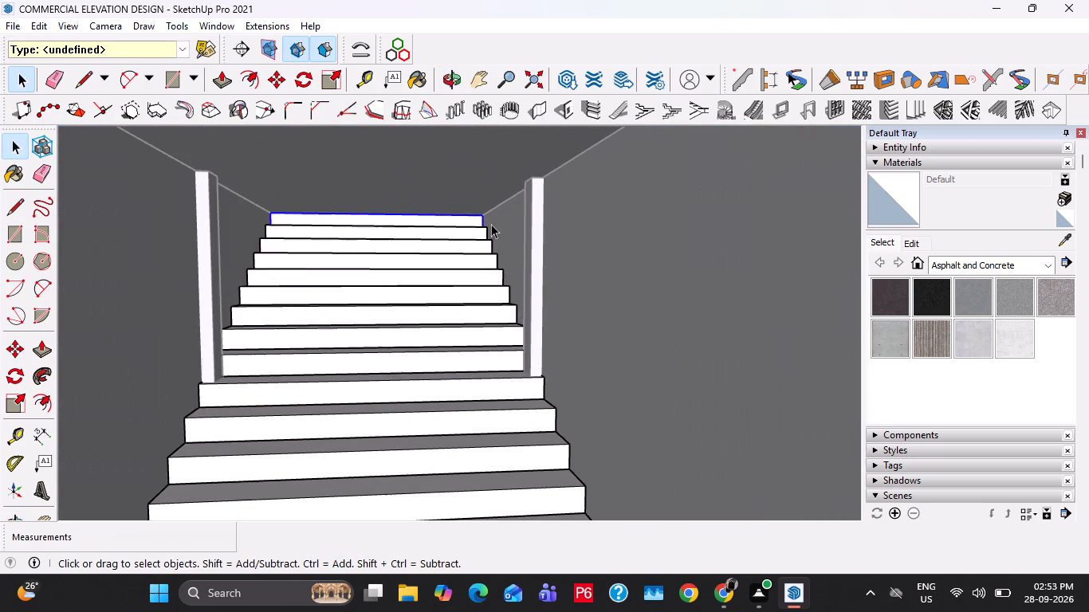
{"action": "scroll", "coordinate": [525, 234], "scroll_direction": "up", "scroll_amount": 2}
{"action": "key", "text": "t"}
{"action": "left_click", "coordinate": [536, 246]}
{"action": "scroll", "coordinate": [488, 210], "scroll_direction": "up", "scroll_amount": 6}
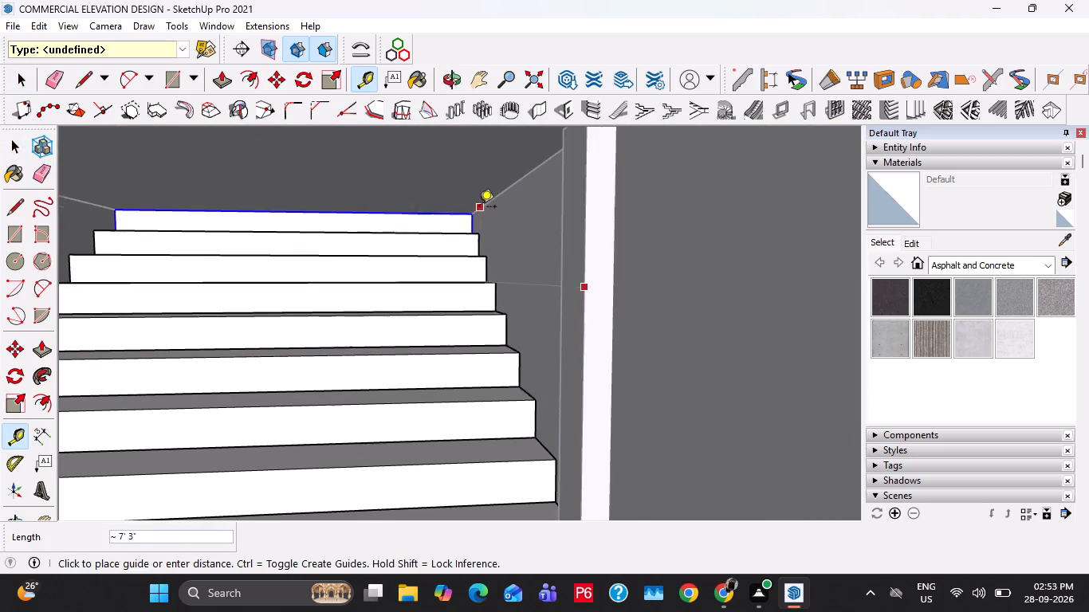
{"action": "scroll", "coordinate": [479, 208], "scroll_direction": "up", "scroll_amount": 8}
{"action": "middle_click_drag", "start_coordinate": [469, 238], "coordinate": [540, 294]}
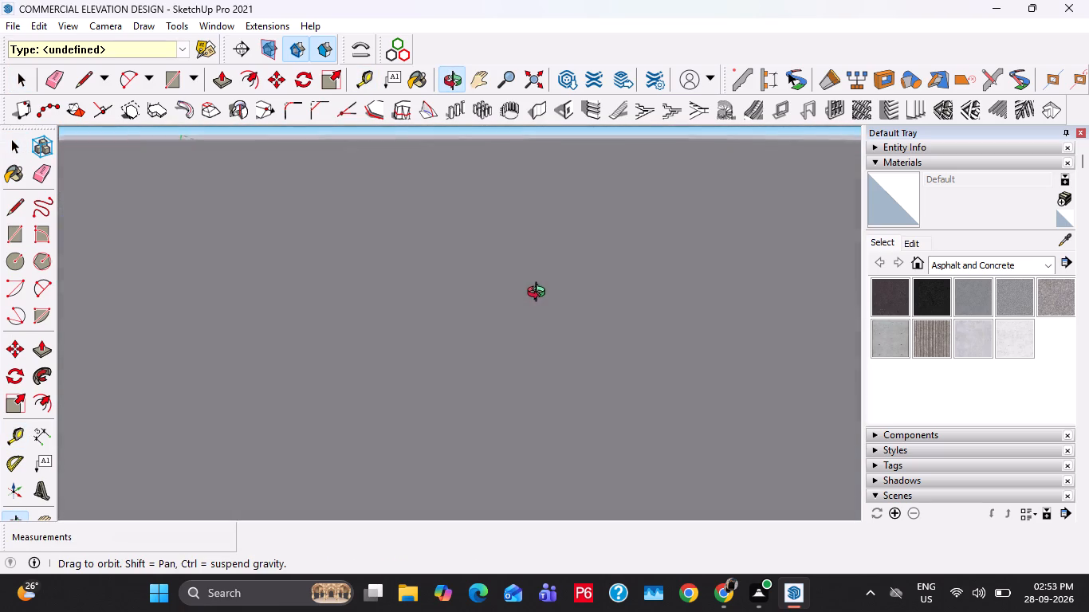
{"action": "middle_click_drag", "start_coordinate": [540, 294], "coordinate": [524, 277]}
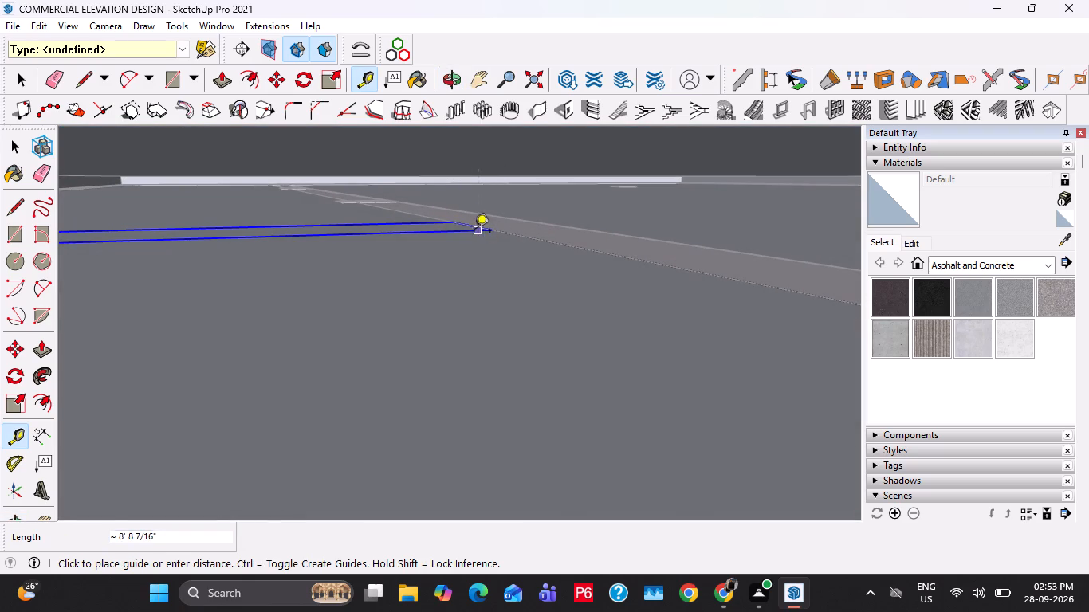
{"action": "left_click", "coordinate": [458, 224]}
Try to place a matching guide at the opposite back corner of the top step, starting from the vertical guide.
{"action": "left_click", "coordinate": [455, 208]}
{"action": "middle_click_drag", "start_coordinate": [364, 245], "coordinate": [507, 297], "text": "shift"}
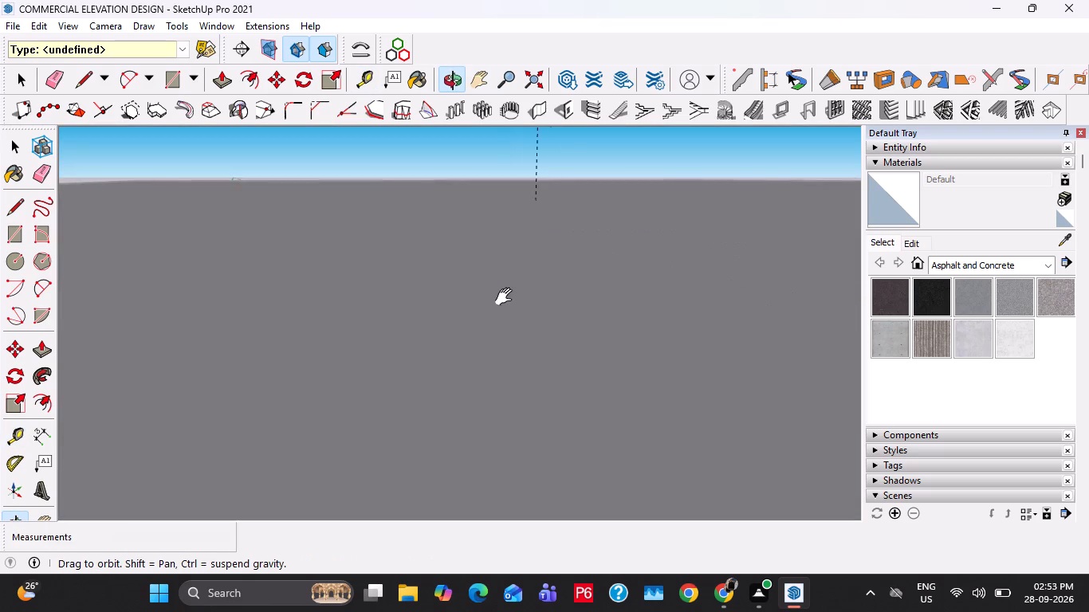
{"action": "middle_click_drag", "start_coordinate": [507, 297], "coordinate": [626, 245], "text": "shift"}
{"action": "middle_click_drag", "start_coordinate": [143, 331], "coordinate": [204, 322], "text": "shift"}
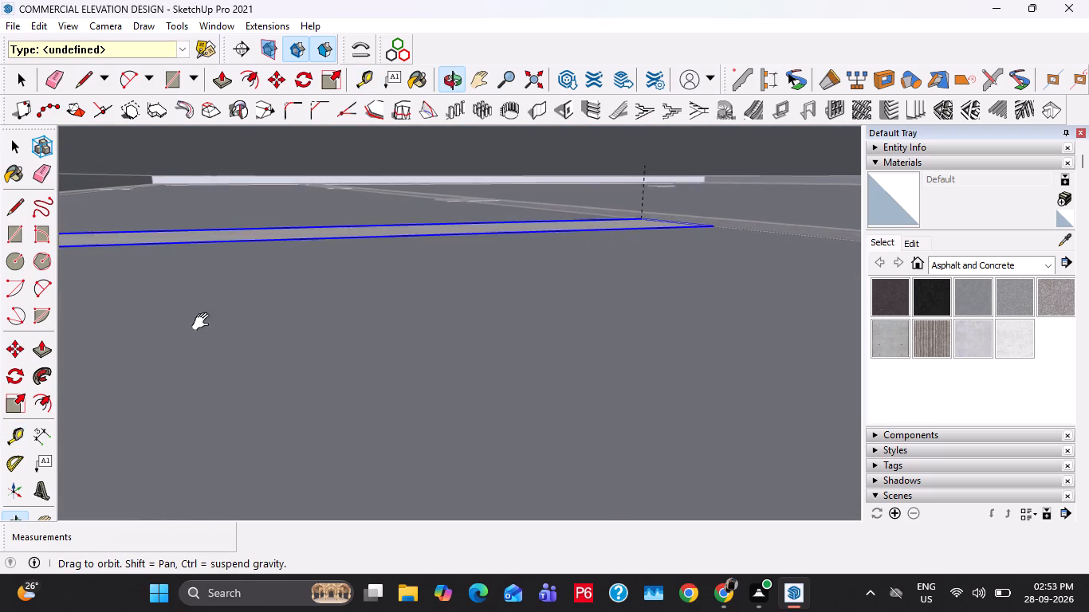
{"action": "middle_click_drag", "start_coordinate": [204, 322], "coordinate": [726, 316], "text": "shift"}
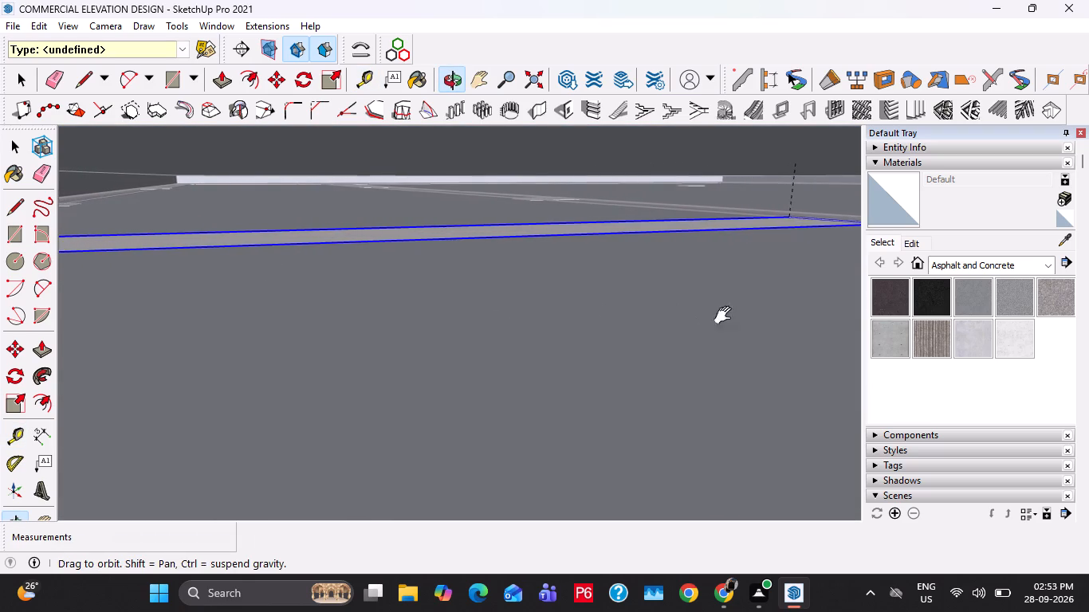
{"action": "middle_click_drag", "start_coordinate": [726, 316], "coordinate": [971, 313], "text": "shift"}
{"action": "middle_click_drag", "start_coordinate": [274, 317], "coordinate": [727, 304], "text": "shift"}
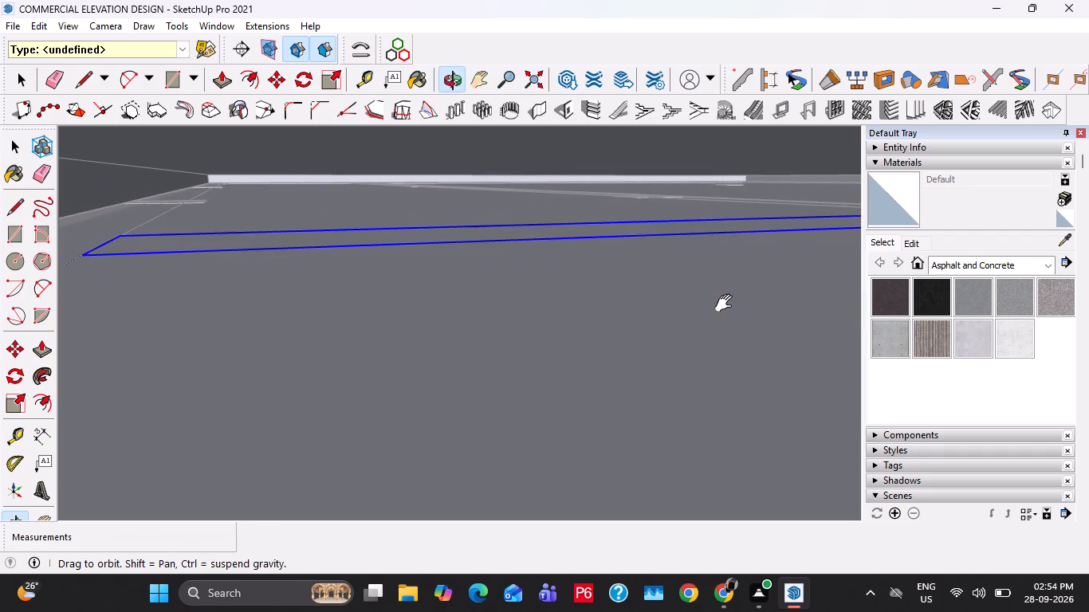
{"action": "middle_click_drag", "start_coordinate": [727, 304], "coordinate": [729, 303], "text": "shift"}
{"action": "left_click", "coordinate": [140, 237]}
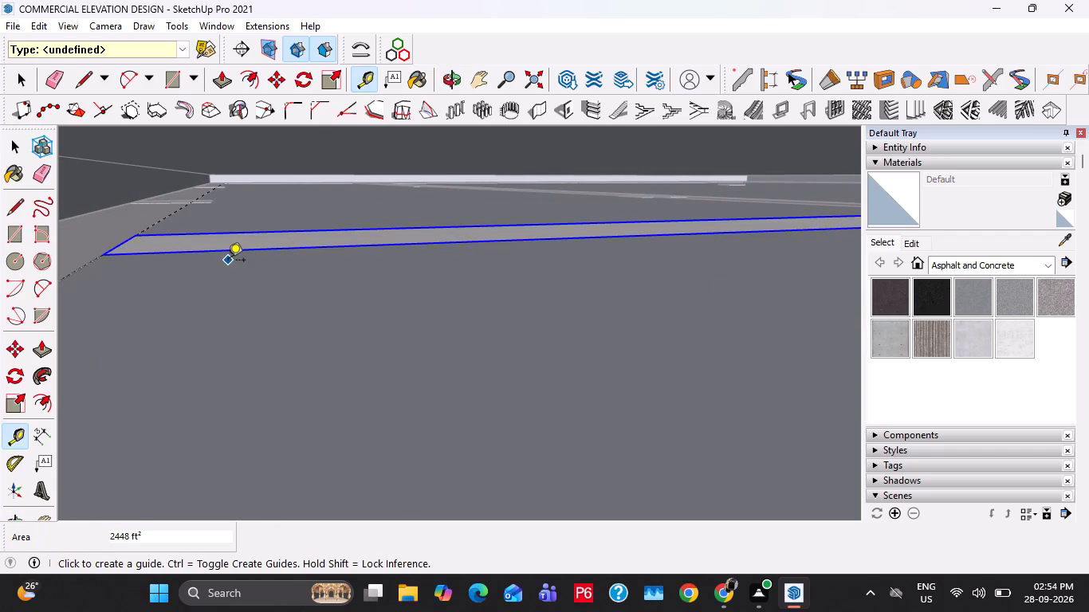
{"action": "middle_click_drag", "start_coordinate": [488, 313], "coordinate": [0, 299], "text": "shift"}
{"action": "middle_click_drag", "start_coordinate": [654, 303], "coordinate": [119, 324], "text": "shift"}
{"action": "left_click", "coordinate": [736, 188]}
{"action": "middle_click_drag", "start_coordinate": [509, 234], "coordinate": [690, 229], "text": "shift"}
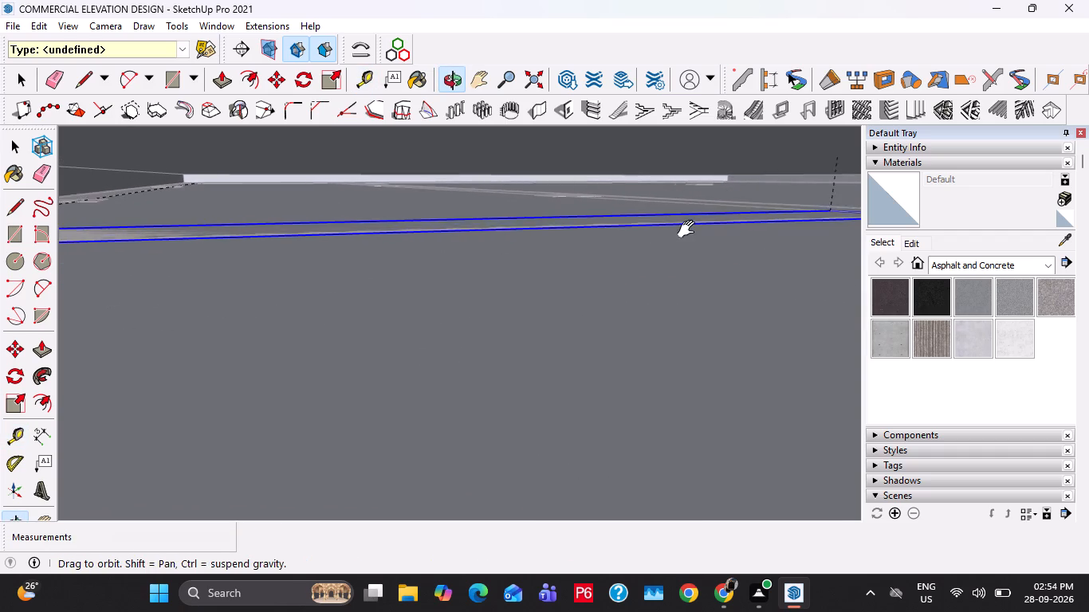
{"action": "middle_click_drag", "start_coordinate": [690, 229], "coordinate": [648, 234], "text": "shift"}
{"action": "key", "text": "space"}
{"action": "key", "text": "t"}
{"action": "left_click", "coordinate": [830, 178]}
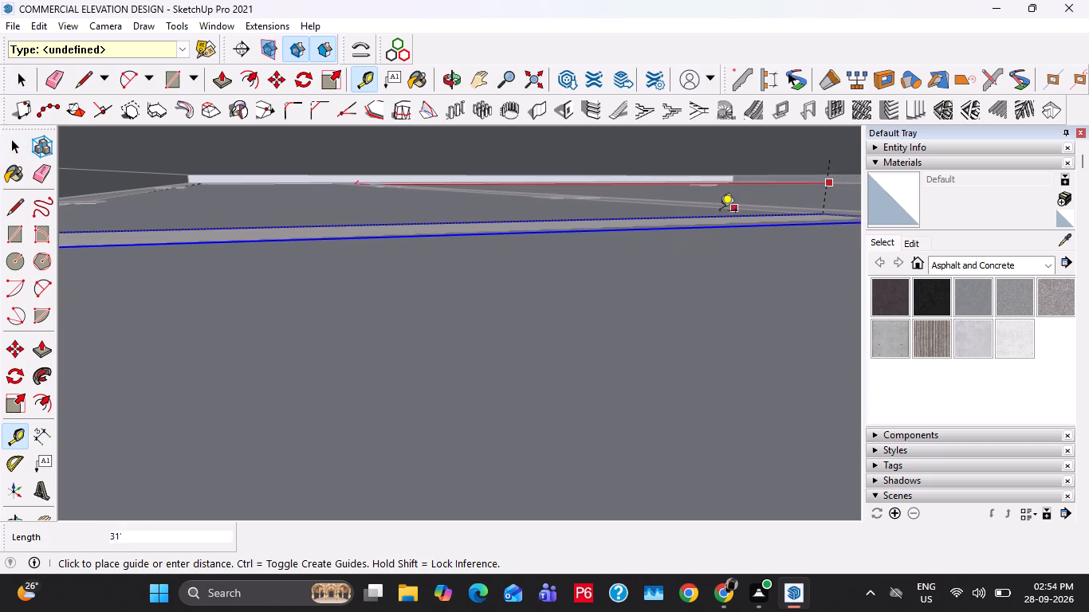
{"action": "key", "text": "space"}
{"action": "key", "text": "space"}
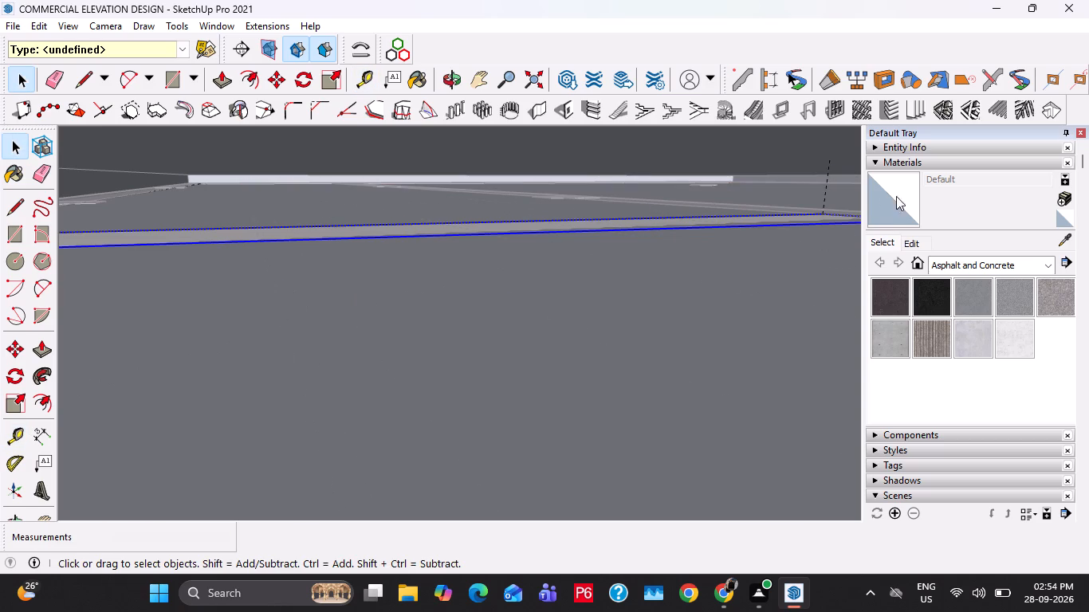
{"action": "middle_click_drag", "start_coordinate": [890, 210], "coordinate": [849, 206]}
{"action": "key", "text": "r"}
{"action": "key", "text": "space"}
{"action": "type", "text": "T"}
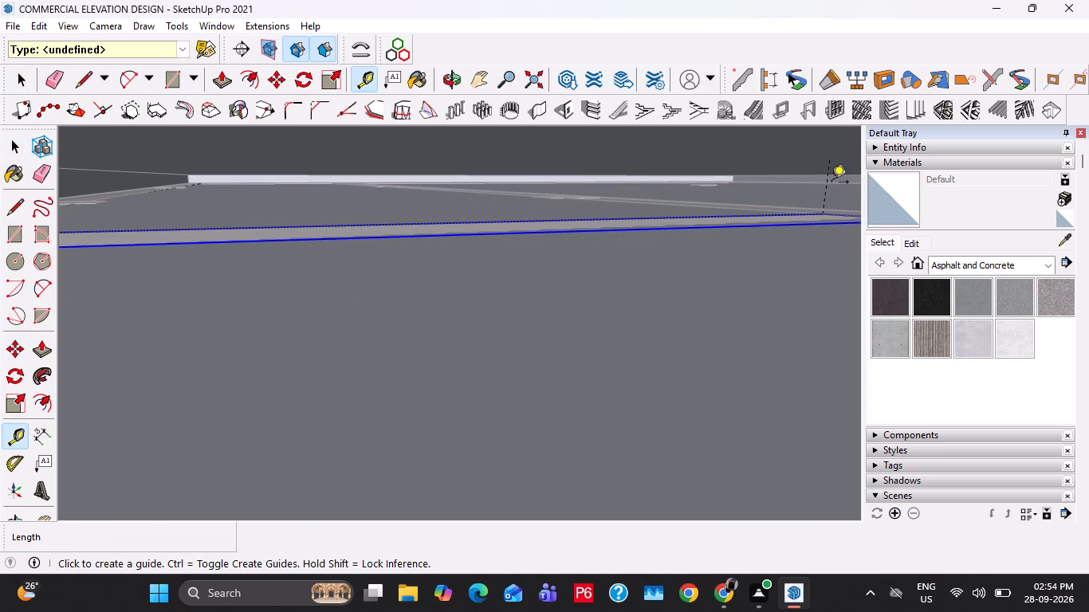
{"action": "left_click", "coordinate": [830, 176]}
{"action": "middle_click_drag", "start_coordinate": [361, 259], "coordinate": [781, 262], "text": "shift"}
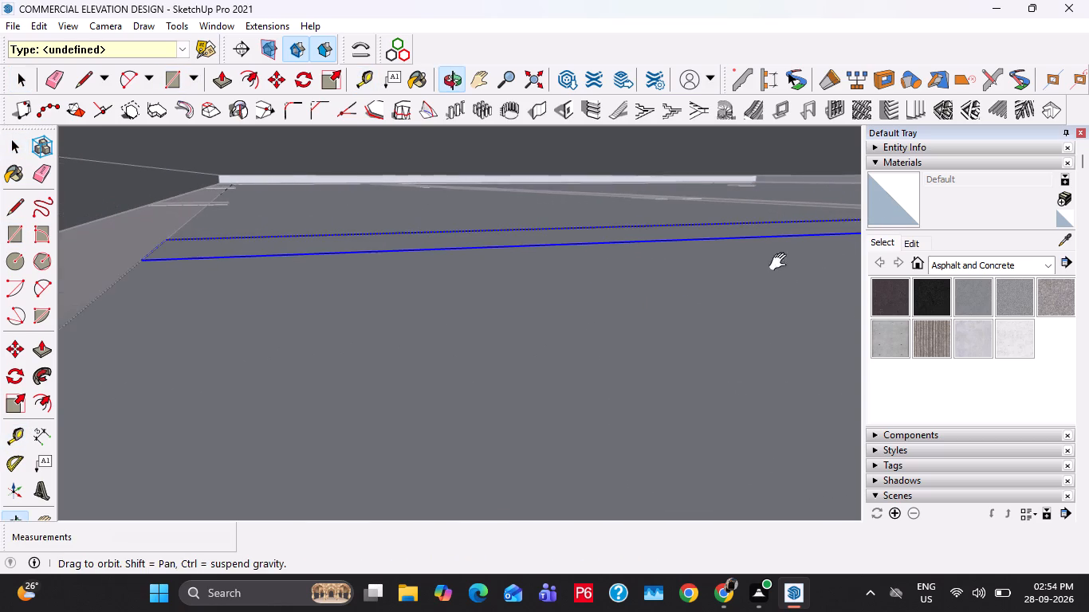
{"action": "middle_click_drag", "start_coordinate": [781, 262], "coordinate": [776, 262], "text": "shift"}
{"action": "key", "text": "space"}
Draw a 6" vertical helper line up from the front corner of the top step, at the end opposite the existing guide.
{"action": "key", "text": "l"}
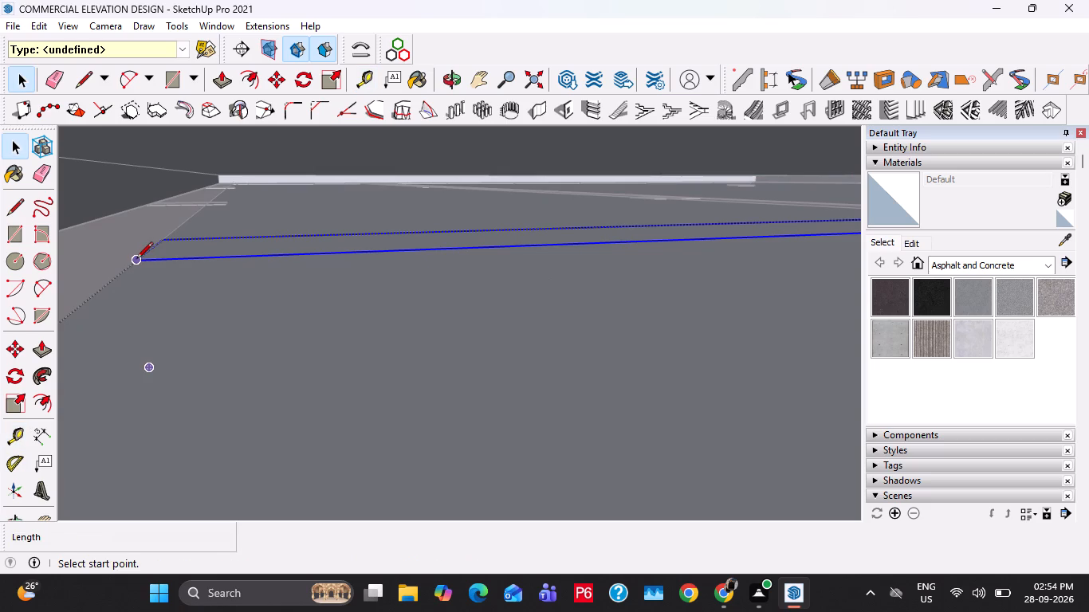
{"action": "left_click", "coordinate": [136, 260]}
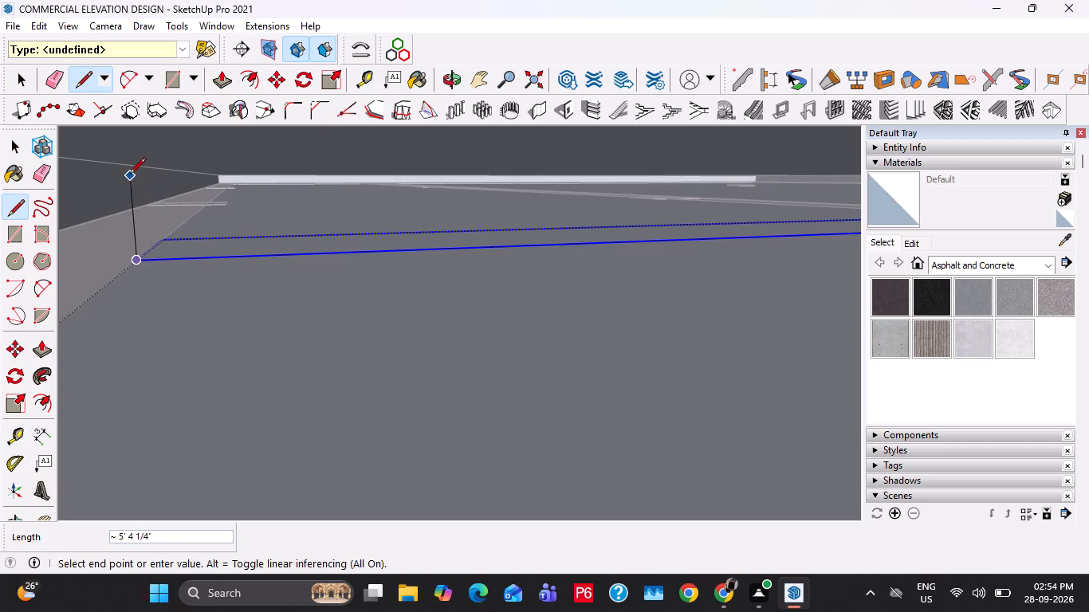
{"action": "key", "text": "Down"}
{"action": "key", "text": "Up"}
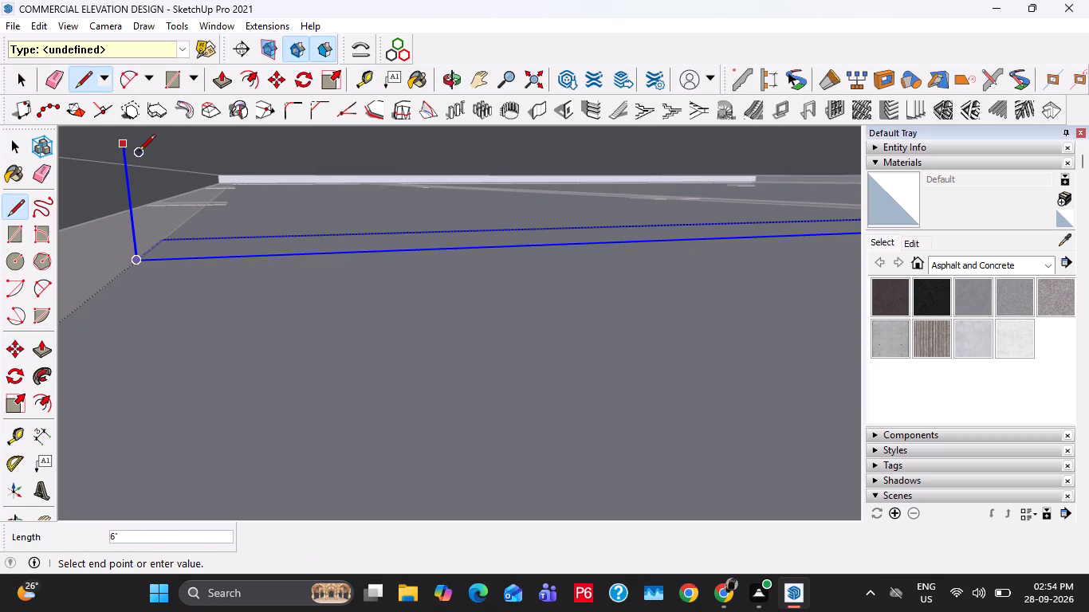
{"action": "left_click", "coordinate": [139, 152]}
{"action": "key", "text": "space"}
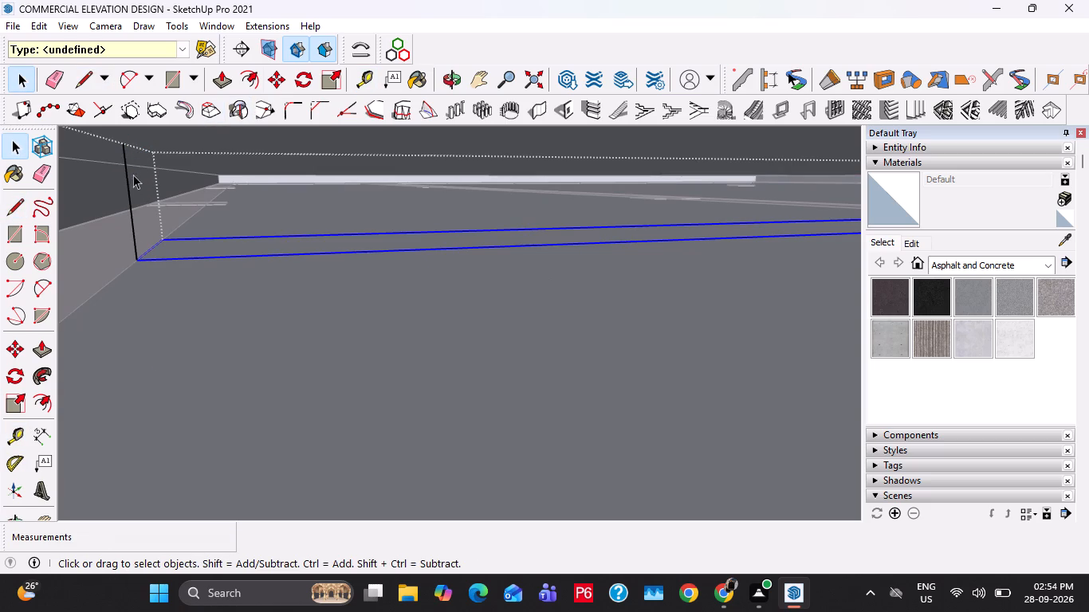
Place vertical guides along the helper line and through the adjacent back corner of the top step with the Tape Measure tool.
{"action": "key", "text": "t"}
{"action": "double_click", "coordinate": [126, 190]}
{"action": "key", "text": "space"}
{"action": "key", "text": "t"}
{"action": "left_click", "coordinate": [134, 229]}
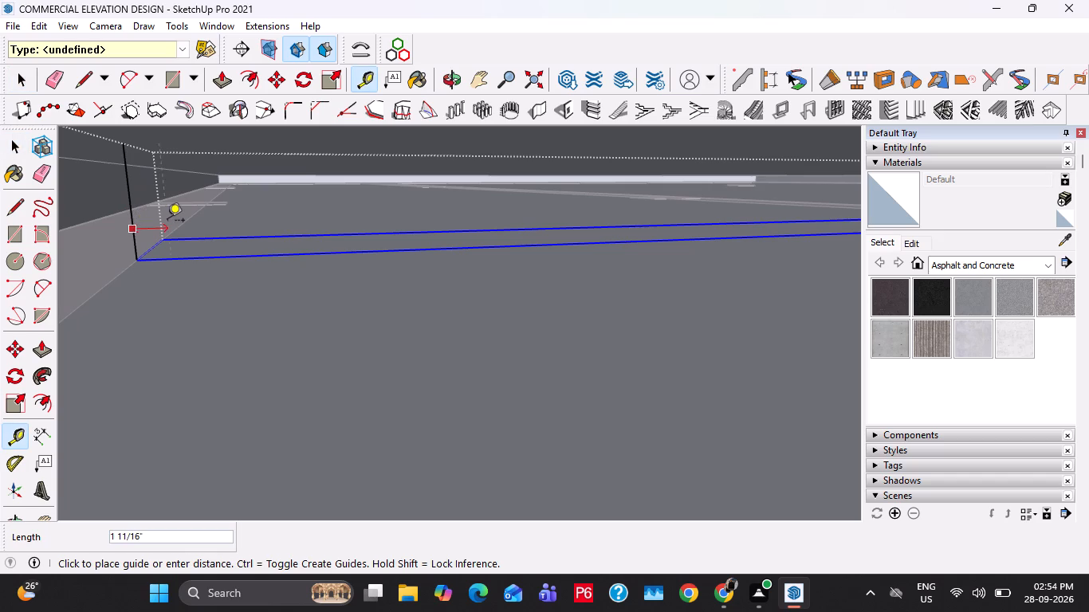
{"action": "left_click", "coordinate": [163, 235]}
{"action": "key", "text": "space"}
Delete the vertical helper line and the extra guide running along it, keeping the guide at the step's back corner.
{"action": "left_click", "coordinate": [134, 222]}
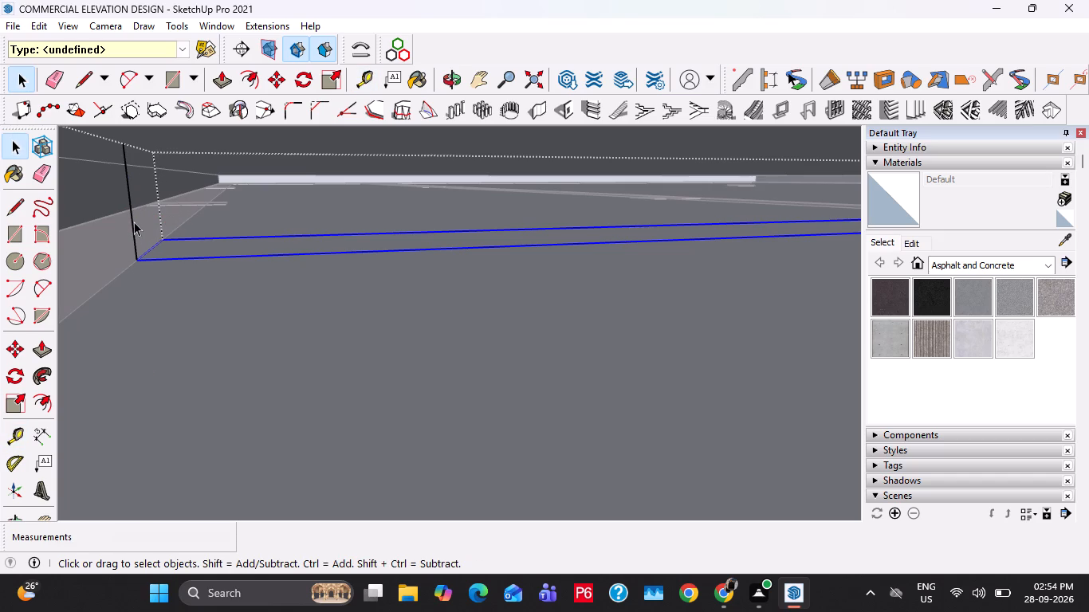
{"action": "key", "text": "Delete"}
{"action": "middle_click_drag", "start_coordinate": [239, 237], "coordinate": [235, 262]}
{"action": "scroll", "coordinate": [232, 265], "scroll_direction": "down", "scroll_amount": 9}
{"action": "key", "text": "Escape"}
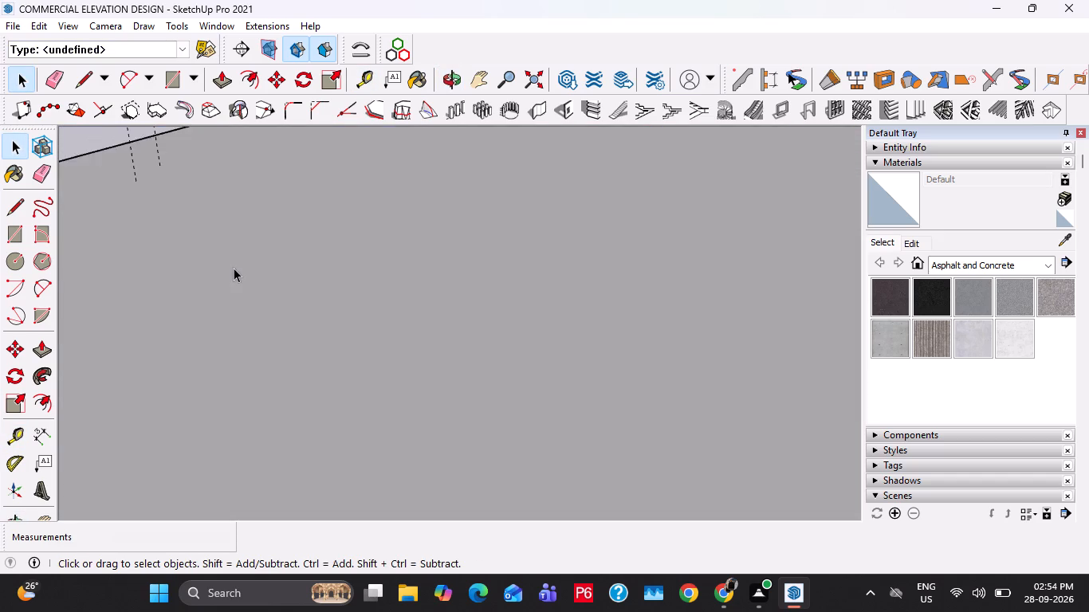
{"action": "scroll", "coordinate": [234, 268], "scroll_direction": "down", "scroll_amount": 11}
{"action": "key", "text": "Escape"}
{"action": "key", "text": "Escape"}
{"action": "triple_click", "coordinate": [183, 190]}
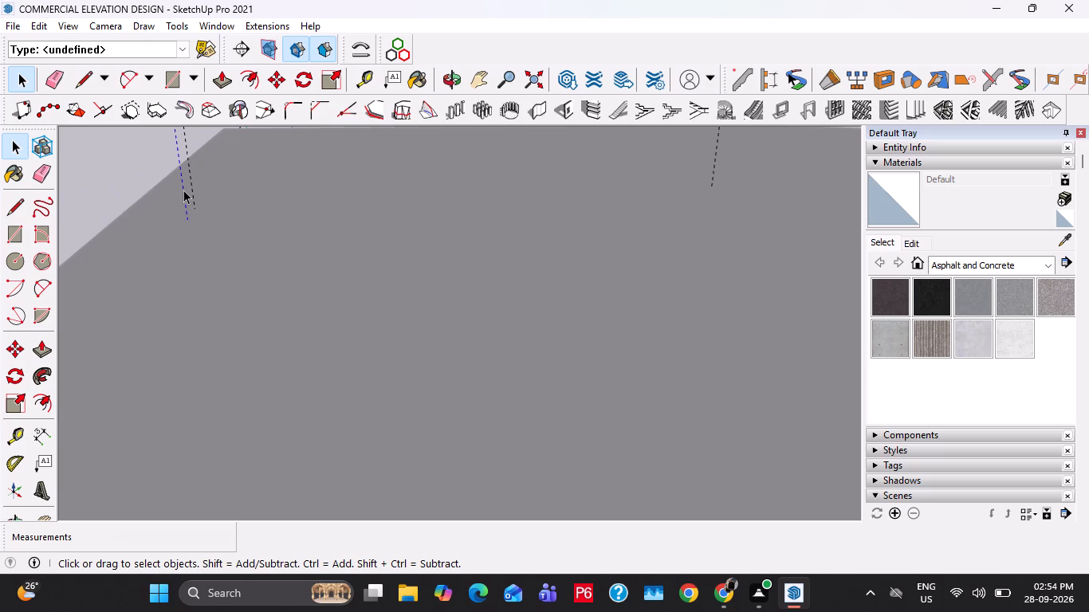
{"action": "key", "text": "Delete"}
Place vertical guides along the inner edges of both side columns beside the bottom of the stairs.
{"action": "scroll", "coordinate": [364, 219], "scroll_direction": "down", "scroll_amount": 16}
{"action": "key", "text": "Escape"}
{"action": "key", "text": "Escape"}
{"action": "middle_click_drag", "start_coordinate": [466, 271], "coordinate": [581, 329]}
{"action": "scroll", "coordinate": [346, 277], "scroll_direction": "down", "scroll_amount": 6}
{"action": "middle_click_drag", "start_coordinate": [583, 368], "coordinate": [218, 222], "text": "shift"}
{"action": "scroll", "coordinate": [414, 441], "scroll_direction": "up", "scroll_amount": 15}
{"action": "middle_click", "coordinate": [367, 405]}
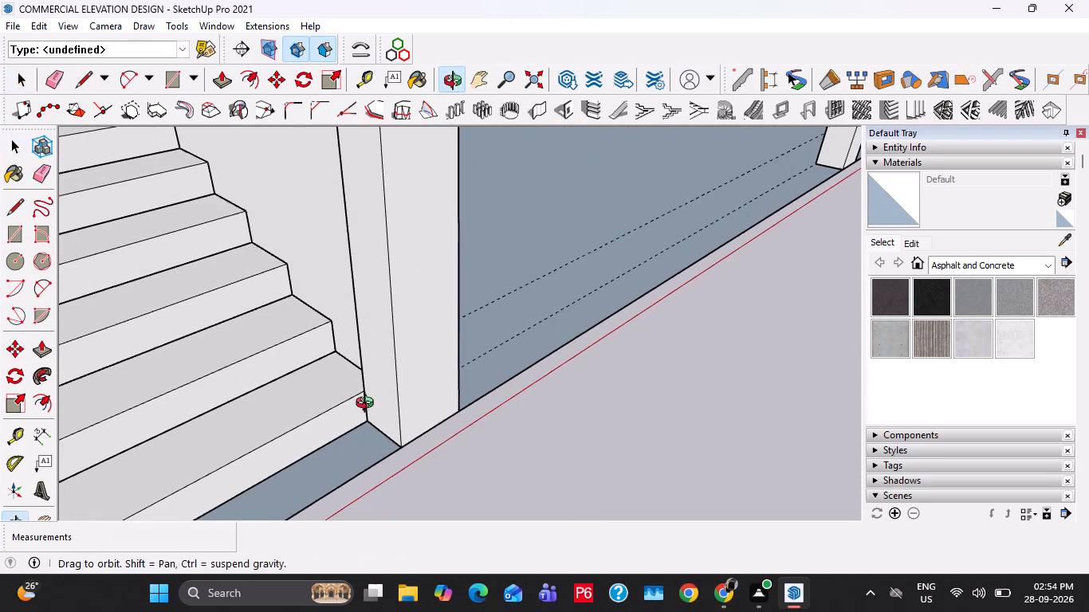
{"action": "key", "text": "t"}
{"action": "double_click", "coordinate": [364, 351]}
{"action": "scroll", "coordinate": [364, 351], "scroll_direction": "down", "scroll_amount": 3}
{"action": "middle_click_drag", "start_coordinate": [362, 358], "coordinate": [512, 394]}
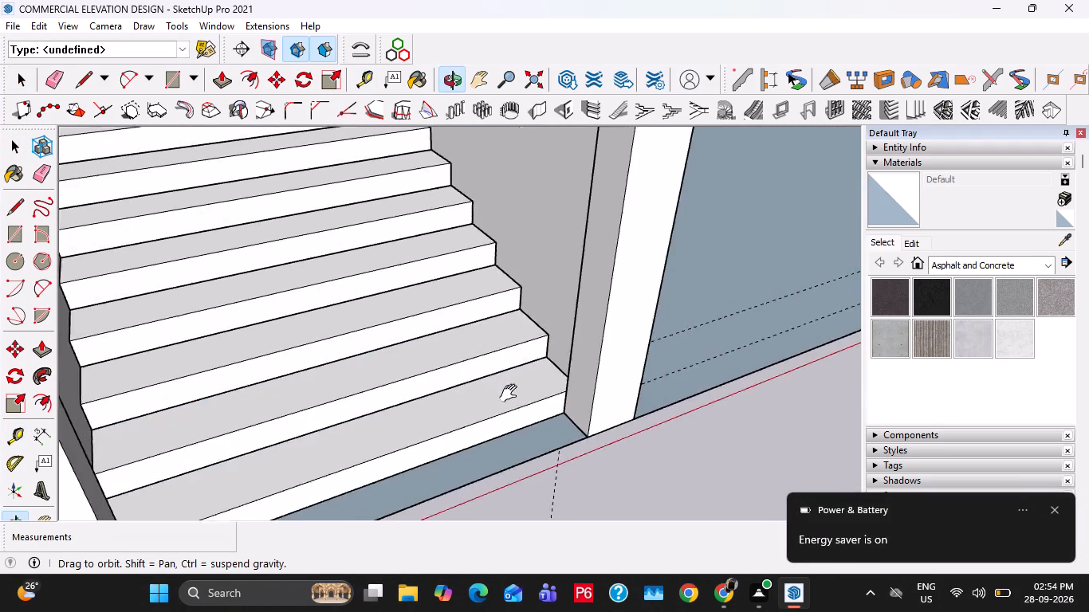
{"action": "middle_click_drag", "start_coordinate": [512, 394], "coordinate": [519, 394]}
{"action": "middle_click_drag", "start_coordinate": [232, 407], "coordinate": [265, 393]}
{"action": "double_click", "coordinate": [202, 379]}
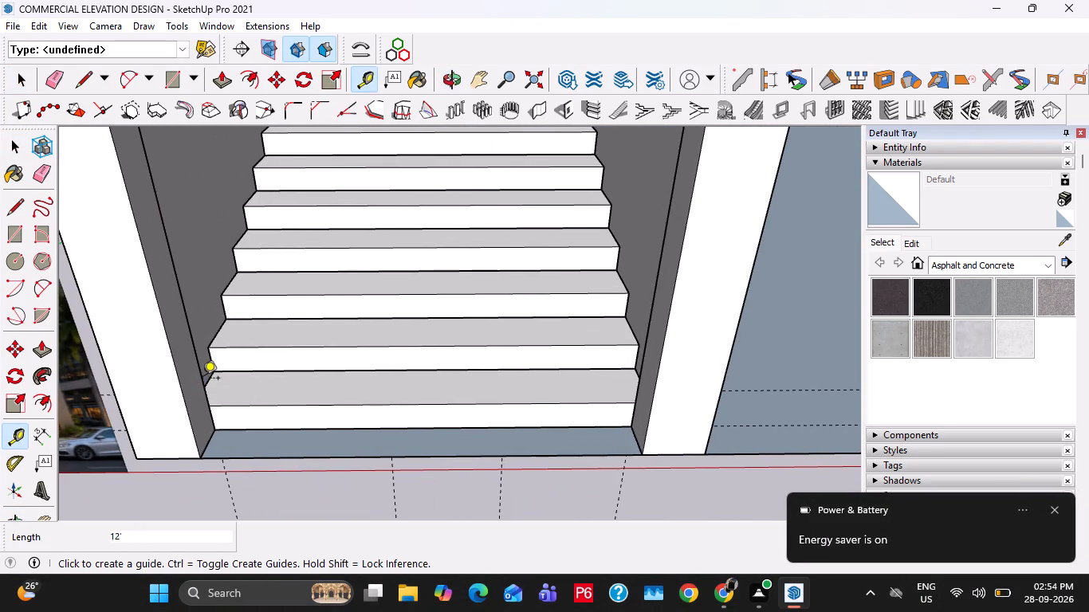
{"action": "key", "text": "space"}
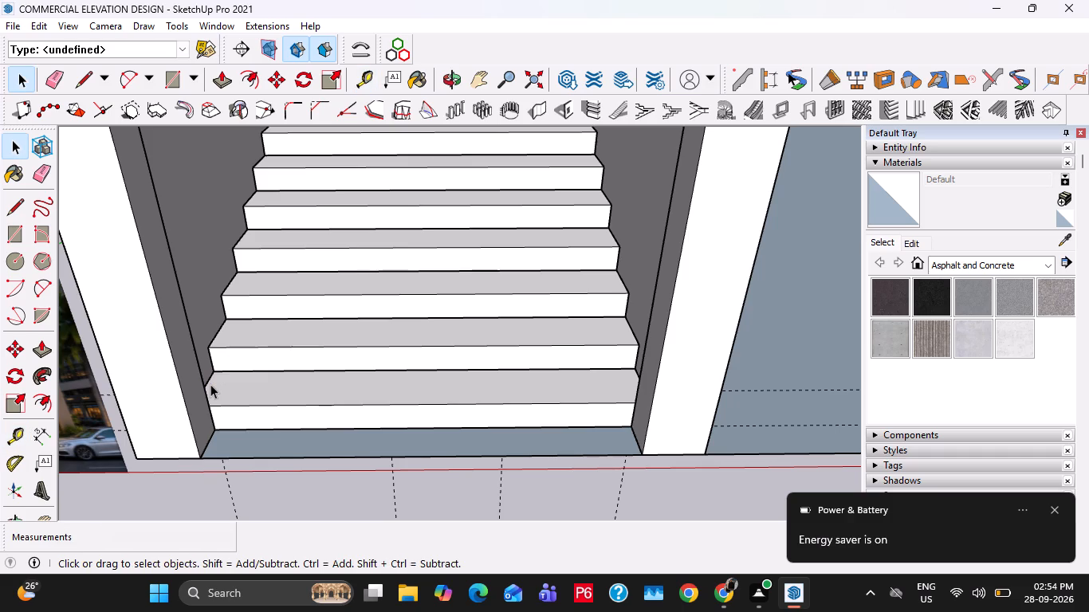
{"action": "key", "text": "space"}
Open the ceiling slab group for editing and select its top face.
{"action": "scroll", "coordinate": [267, 421], "scroll_direction": "down", "scroll_amount": 10}
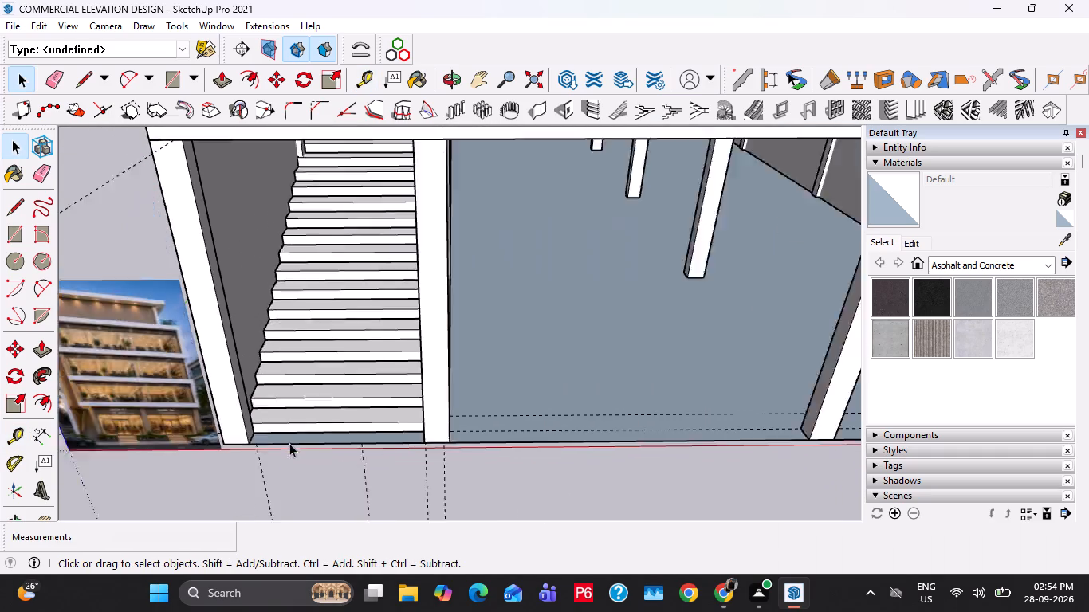
{"action": "scroll", "coordinate": [289, 443], "scroll_direction": "down", "scroll_amount": 8}
{"action": "double_click", "coordinate": [351, 278]}
{"action": "middle_click_drag", "start_coordinate": [294, 277], "coordinate": [395, 340]}
{"action": "left_click", "coordinate": [340, 249]}
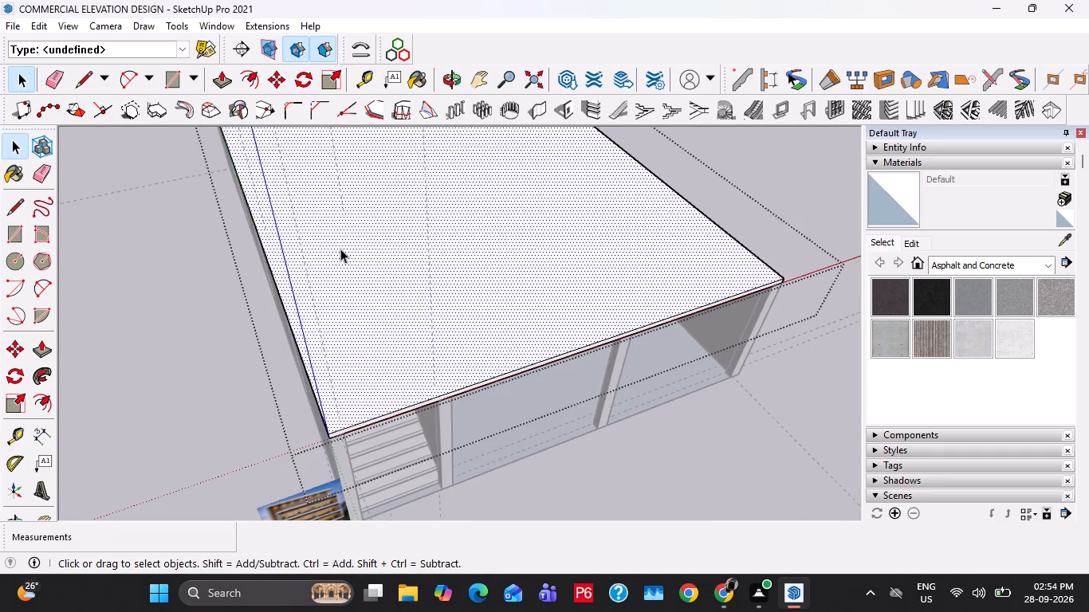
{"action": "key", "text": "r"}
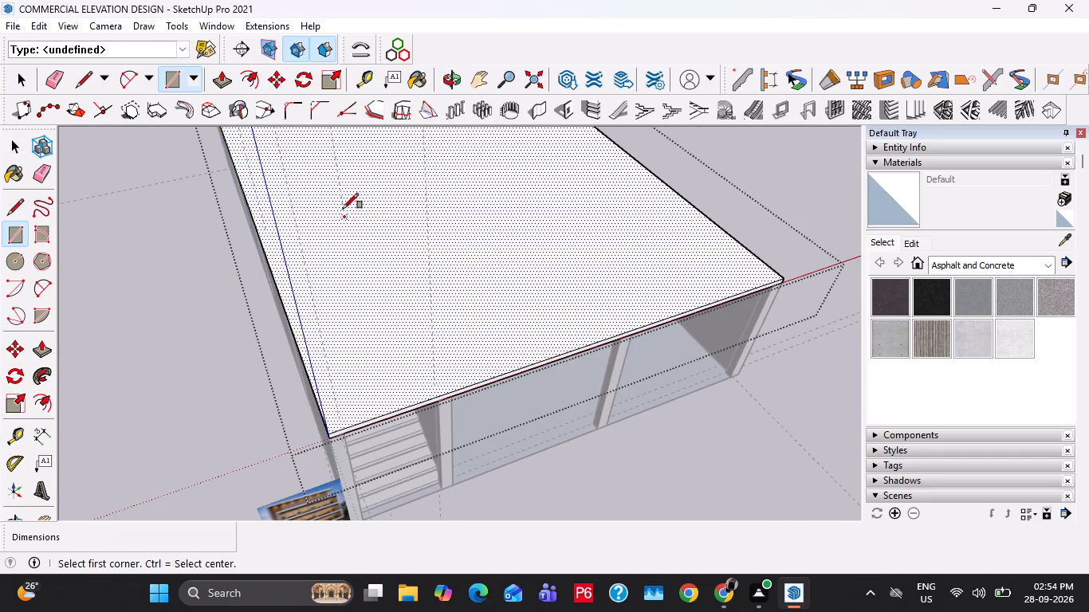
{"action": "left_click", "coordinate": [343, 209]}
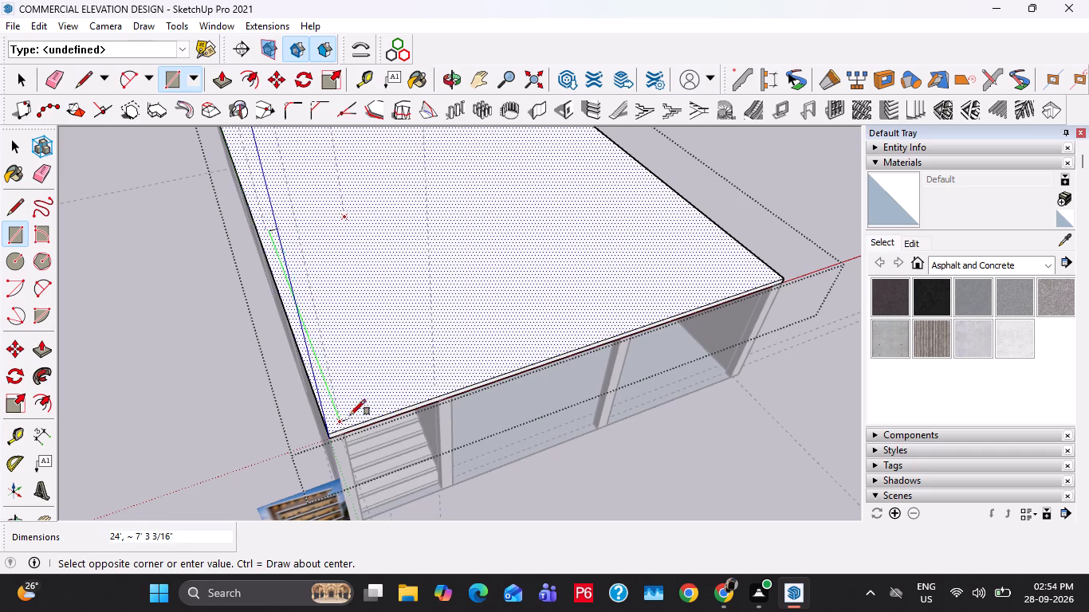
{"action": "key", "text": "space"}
Draw a rectangle on the slab's top face above the stairs, between the diagonally opposite guides.
{"action": "middle_click_drag", "start_coordinate": [386, 379], "coordinate": [718, 369]}
{"action": "scroll", "coordinate": [694, 351], "scroll_direction": "up", "scroll_amount": 4}
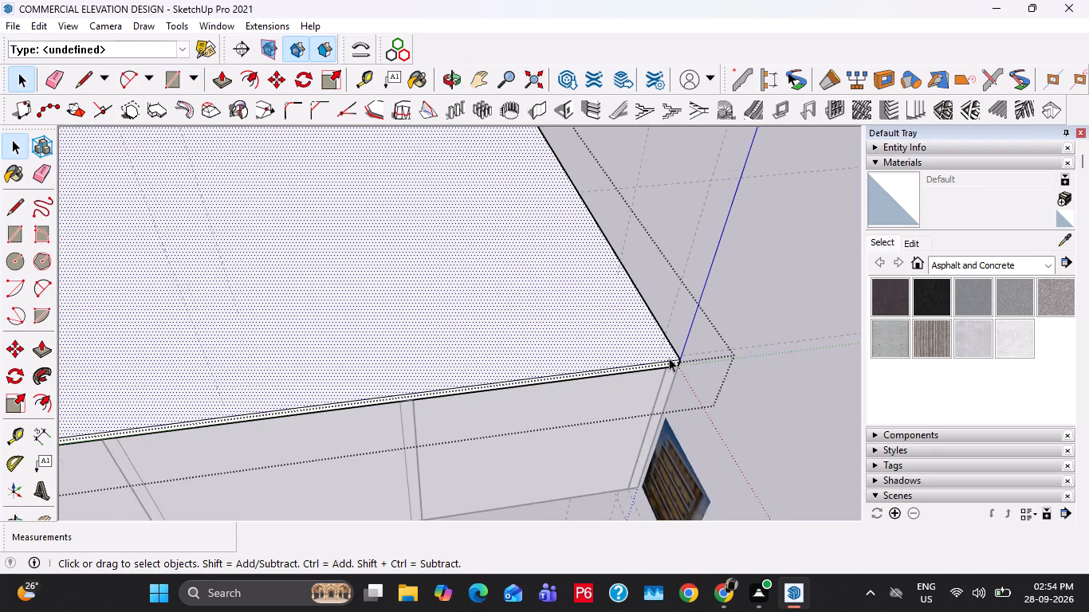
{"action": "key", "text": "r"}
{"action": "left_click", "coordinate": [658, 345]}
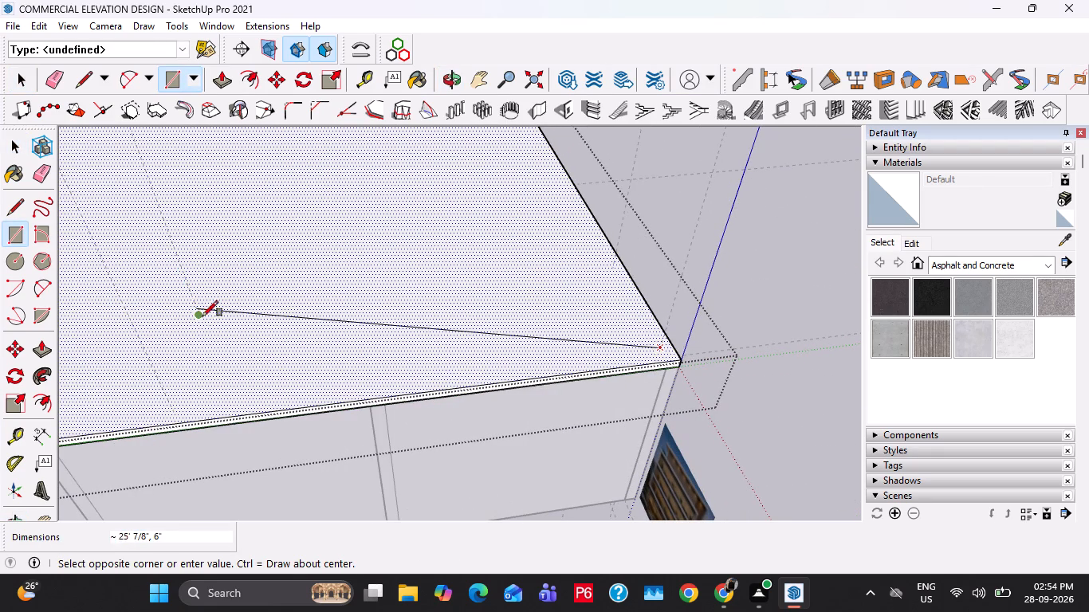
{"action": "left_click", "coordinate": [196, 303]}
{"action": "key", "text": "space"}
Push the rectangle down through the slab's thickness to cut the stair opening, and close the slab group.
{"action": "left_click", "coordinate": [348, 328]}
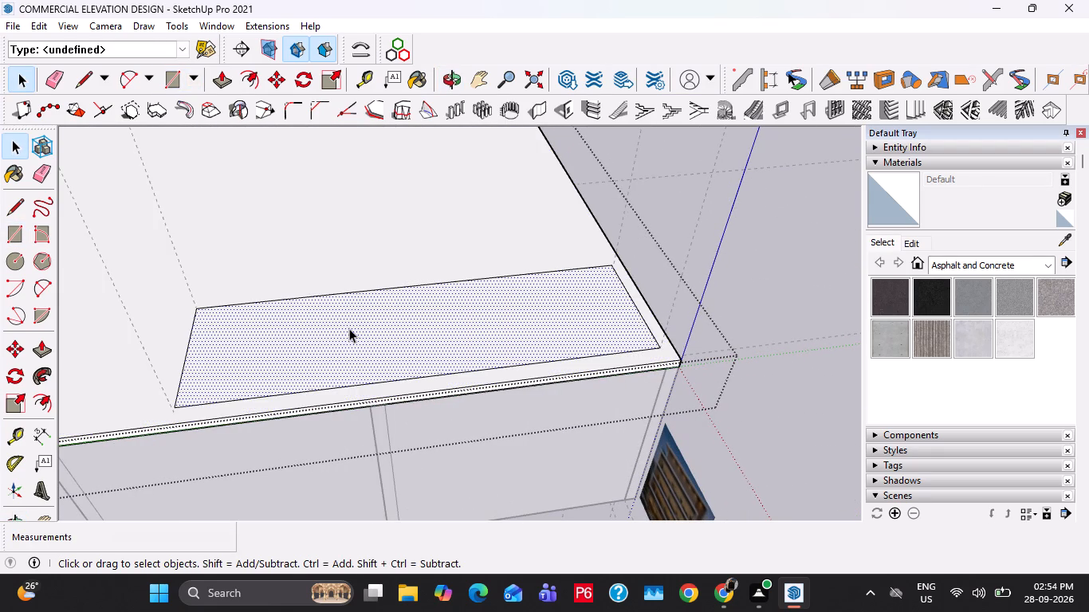
{"action": "key", "text": "p"}
{"action": "left_click", "coordinate": [349, 328]}
{"action": "left_click", "coordinate": [386, 367]}
{"action": "middle_click_drag", "start_coordinate": [410, 351], "coordinate": [85, 334]}
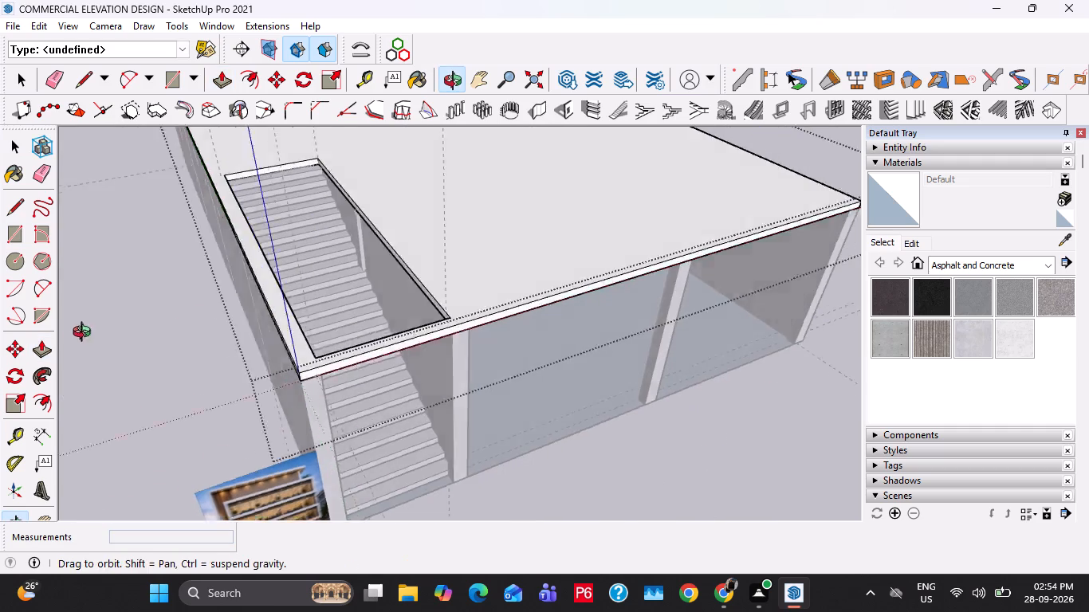
{"action": "middle_click_drag", "start_coordinate": [85, 334], "coordinate": [78, 332]}
{"action": "key", "text": "space"}
{"action": "key", "text": "Escape"}
{"action": "key", "text": "Escape"}
{"action": "scroll", "coordinate": [316, 235], "scroll_direction": "down", "scroll_amount": 4}
Delete all guides in the model.
{"action": "middle_click_drag", "start_coordinate": [400, 255], "coordinate": [312, 180]}
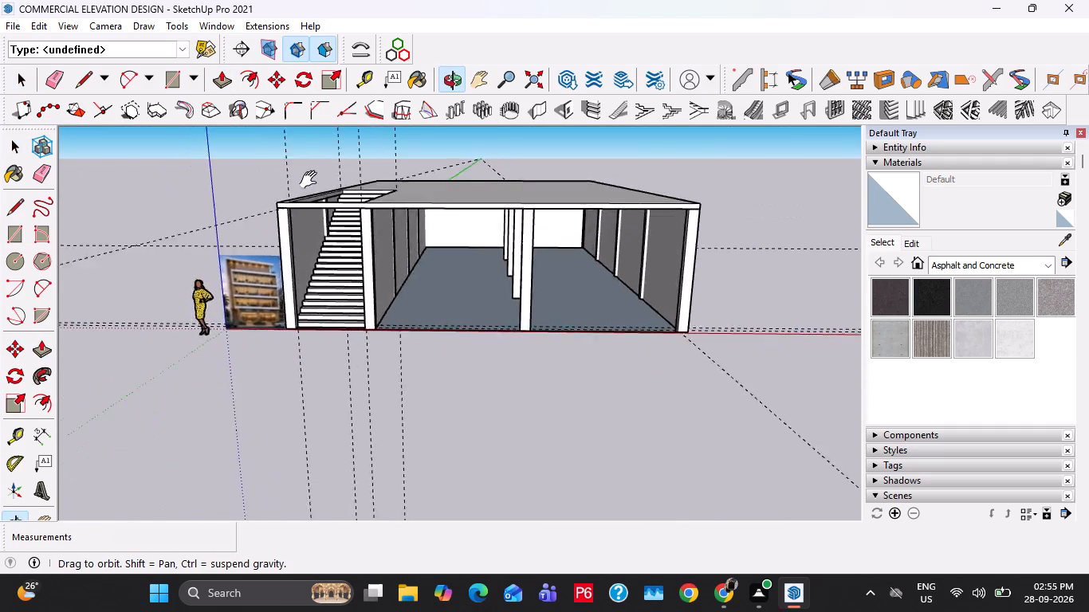
{"action": "middle_click_drag", "start_coordinate": [312, 180], "coordinate": [368, 233]}
{"action": "left_click", "coordinate": [39, 25]}
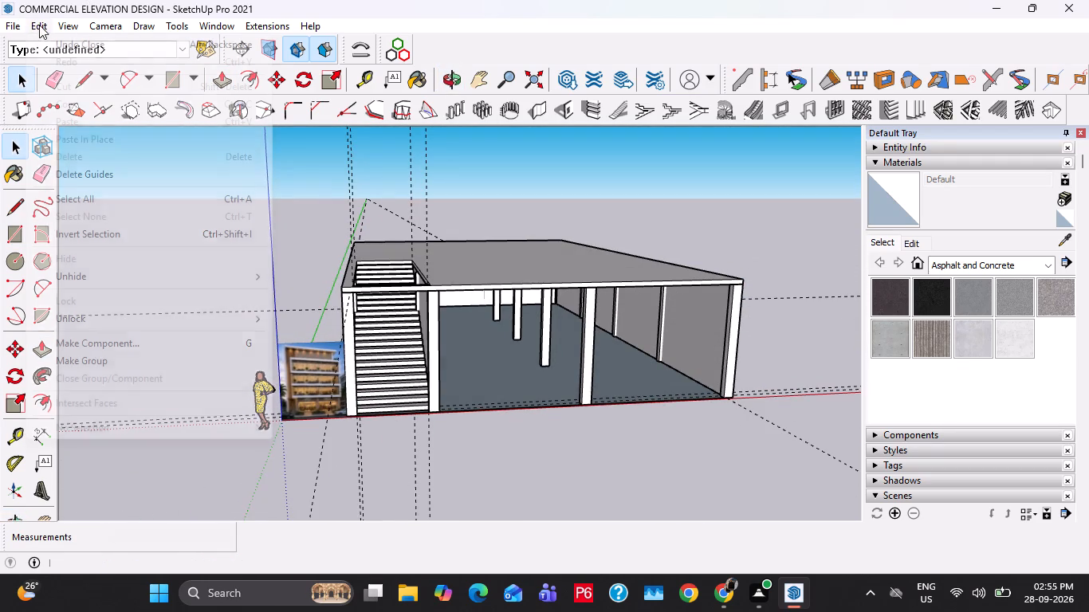
{"action": "left_click", "coordinate": [108, 177]}
Select the ground floor's front and interior column rows together.
{"action": "scroll", "coordinate": [450, 429], "scroll_direction": "up", "scroll_amount": 15}
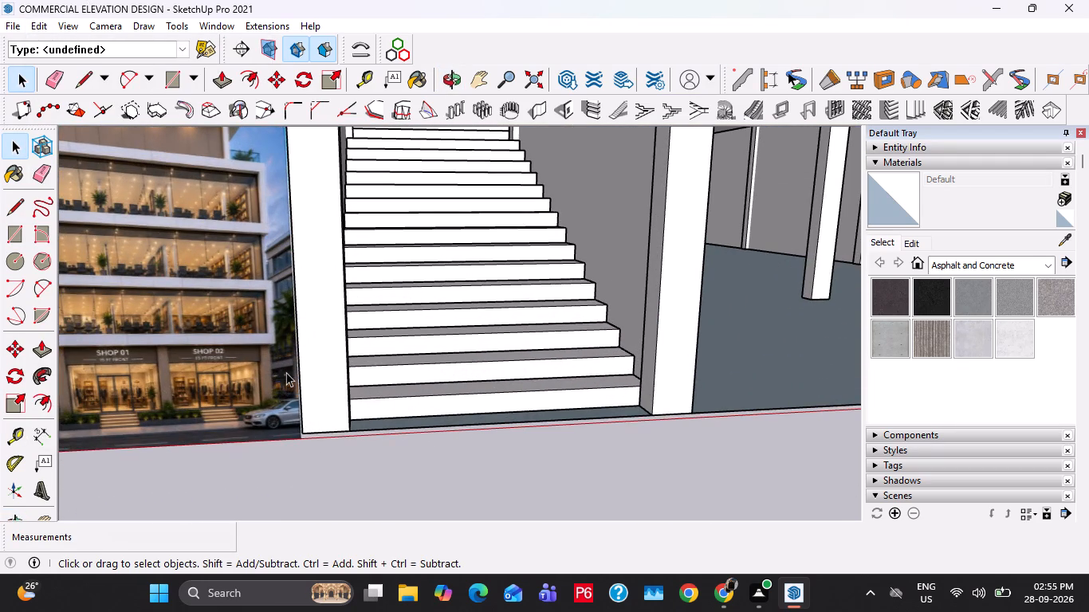
{"action": "scroll", "coordinate": [255, 316], "scroll_direction": "down", "scroll_amount": 1}
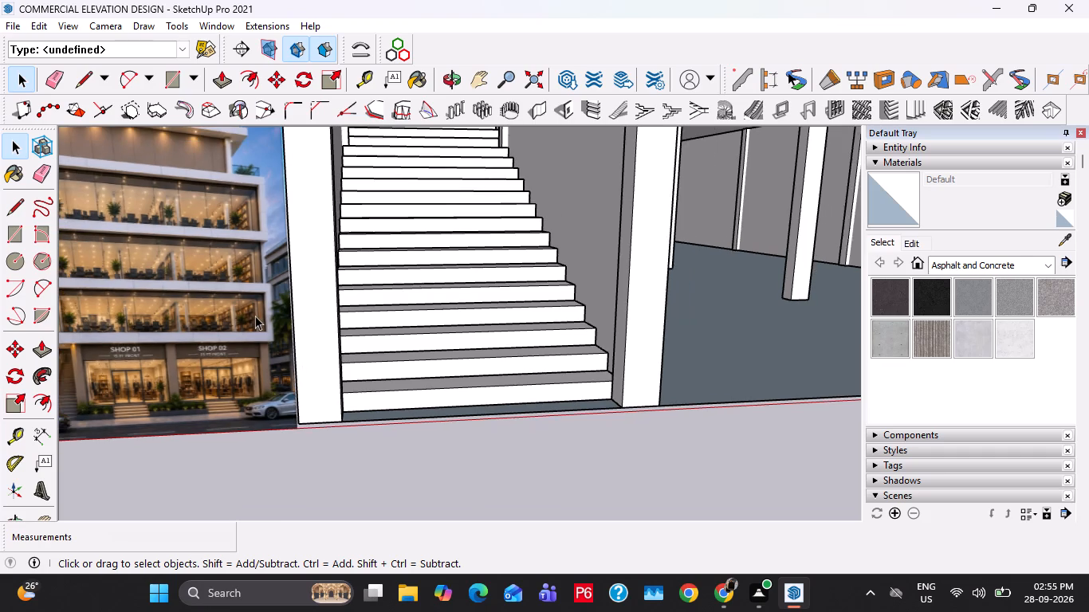
{"action": "scroll", "coordinate": [255, 316], "scroll_direction": "down", "scroll_amount": 2}
{"action": "middle_click_drag", "start_coordinate": [565, 312], "coordinate": [564, 312], "text": "shift"}
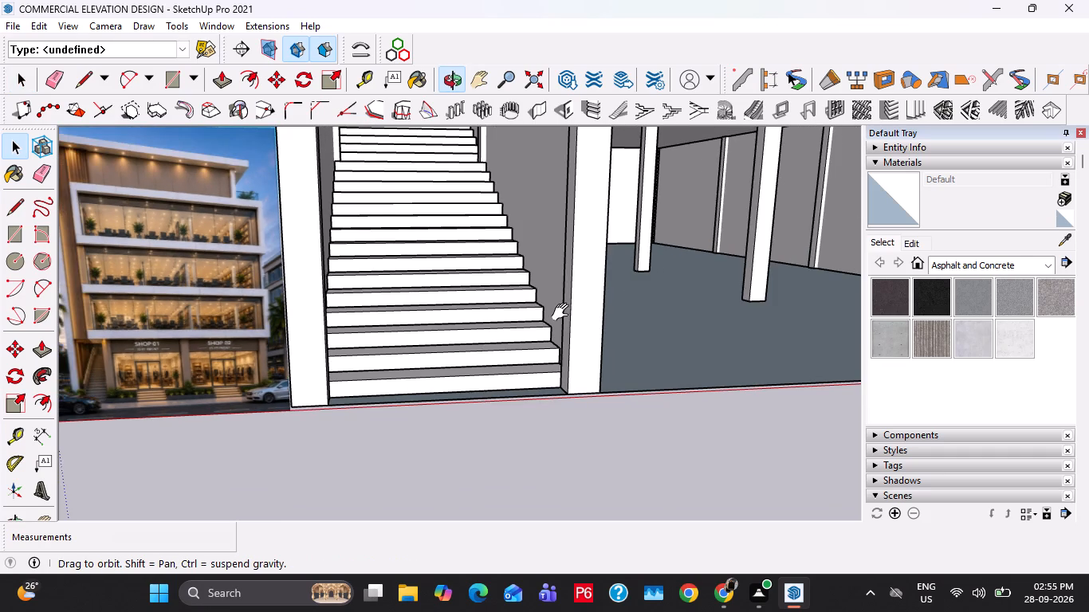
{"action": "middle_click_drag", "start_coordinate": [564, 312], "coordinate": [450, 363], "text": "shift"}
{"action": "left_click", "coordinate": [481, 354]}
{"action": "scroll", "coordinate": [455, 357], "scroll_direction": "down", "scroll_amount": 5}
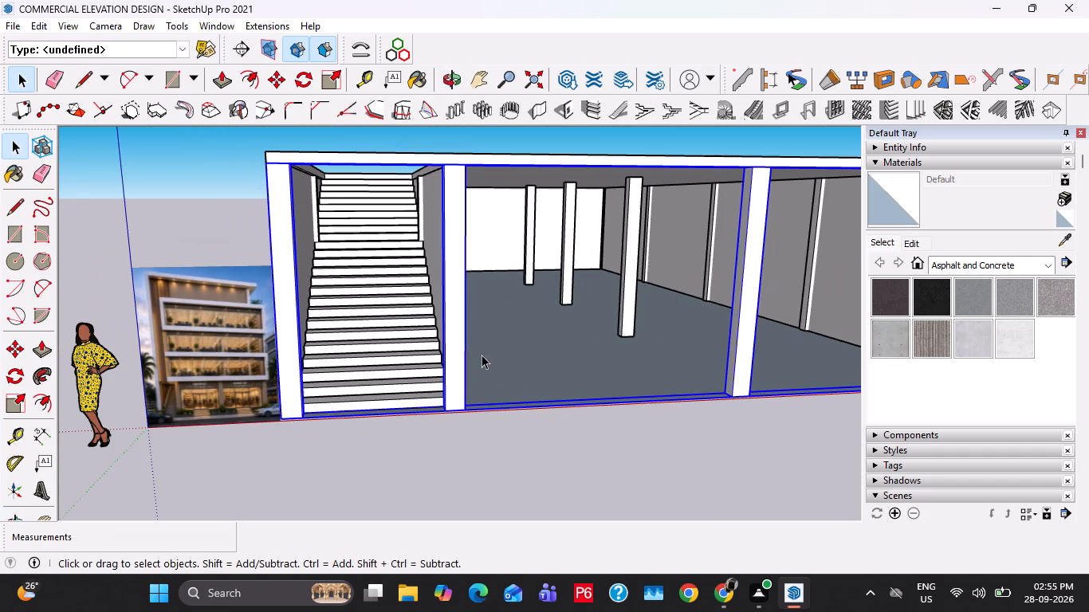
{"action": "left_click", "coordinate": [628, 295]}
{"action": "left_click", "coordinate": [570, 265], "text": "ctrl"}
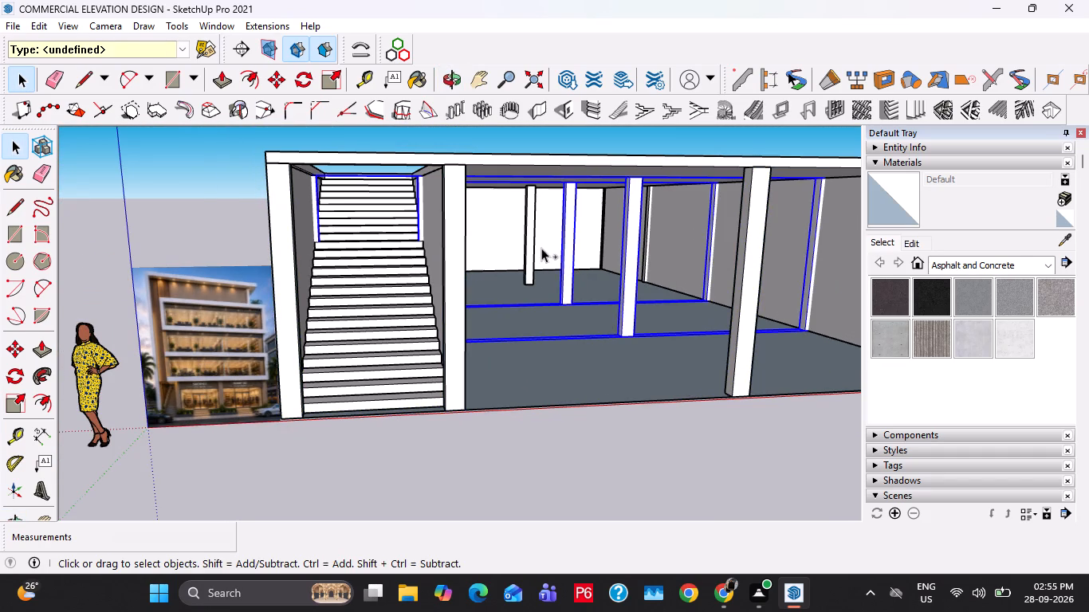
{"action": "left_click", "coordinate": [532, 235], "text": "ctrl"}
{"action": "middle_click_drag", "start_coordinate": [515, 296], "coordinate": [474, 304]}
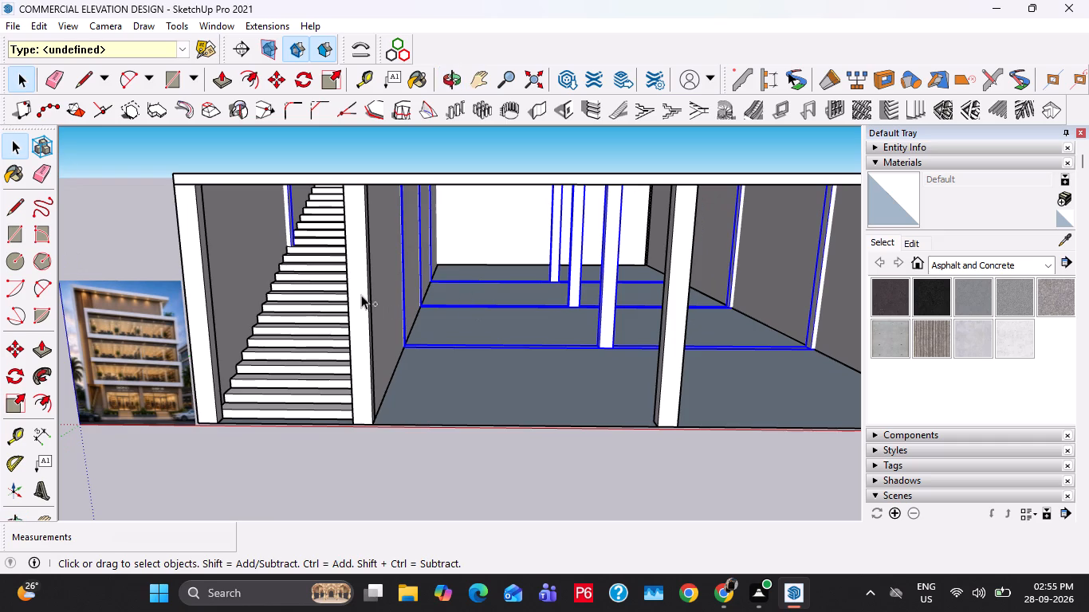
{"action": "left_click", "coordinate": [361, 295], "text": "ctrl"}
Add the ground floor's outer side and rear walls, with their columns, to the selection.
{"action": "middle_click_drag", "start_coordinate": [340, 302], "coordinate": [533, 300]}
{"action": "left_click", "coordinate": [362, 261], "text": "ctrl"}
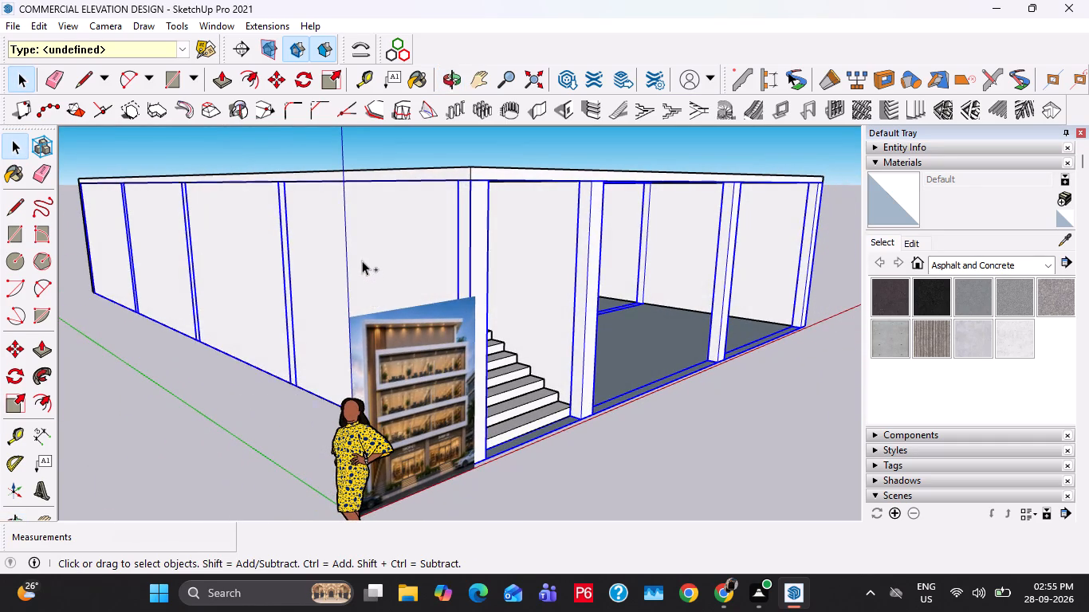
{"action": "middle_click_drag", "start_coordinate": [262, 258], "coordinate": [469, 249], "text": "ctrl"}
{"action": "scroll", "coordinate": [476, 245], "scroll_direction": "down", "scroll_amount": 7}
{"action": "middle_click_drag", "start_coordinate": [375, 269], "coordinate": [691, 263]}
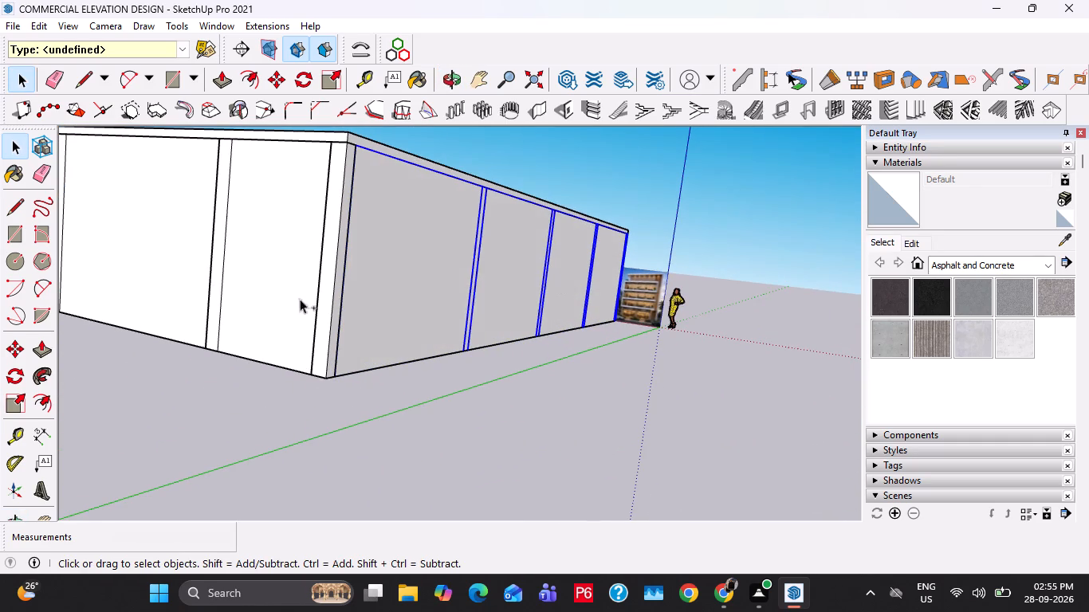
{"action": "left_click", "coordinate": [272, 295], "text": "ctrl"}
{"action": "left_click", "coordinate": [183, 256], "text": "ctrl"}
{"action": "middle_click_drag", "start_coordinate": [163, 257], "coordinate": [608, 363], "text": "shift"}
{"action": "left_click", "coordinate": [555, 351], "text": "ctrl"}
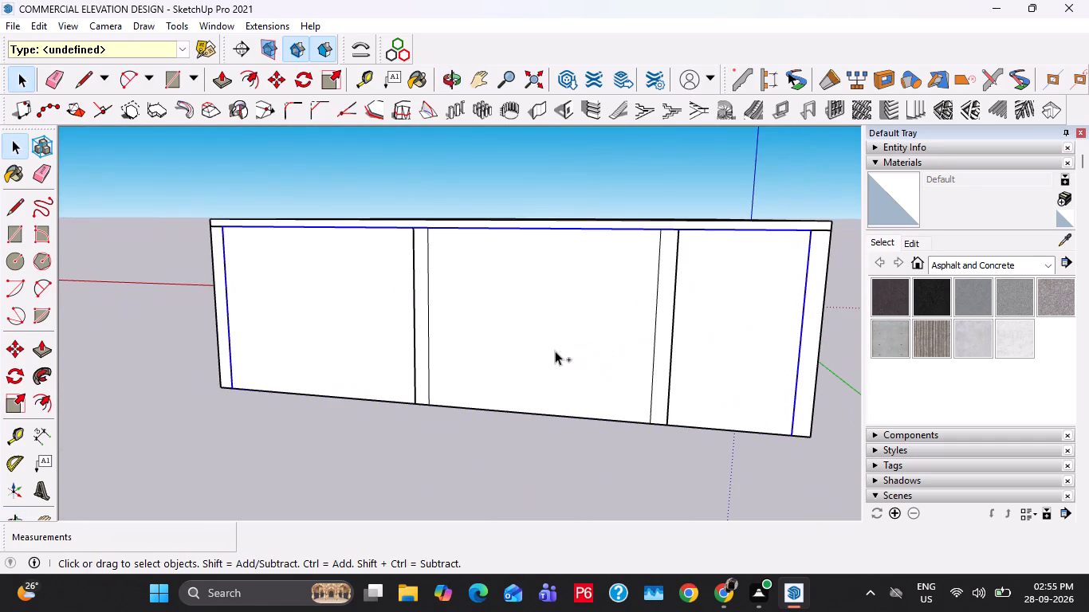
{"action": "left_click", "coordinate": [326, 326], "text": "ctrl"}
{"action": "middle_click_drag", "start_coordinate": [320, 333], "coordinate": [691, 359]}
{"action": "left_click", "coordinate": [373, 356], "text": "ctrl"}
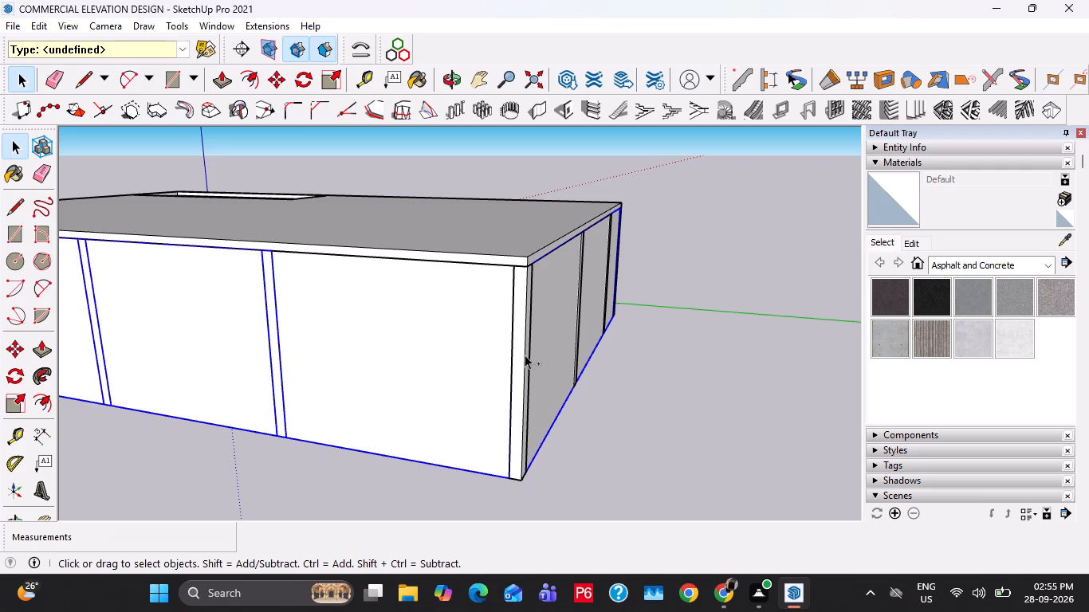
{"action": "left_click", "coordinate": [525, 355], "text": "ctrl"}
Add the remaining ground-floor columns and walls, the floor, and the staircase to the selection.
{"action": "scroll", "coordinate": [519, 355], "scroll_direction": "down", "scroll_amount": 11, "text": "ctrl"}
{"action": "middle_click_drag", "start_coordinate": [295, 336], "coordinate": [760, 336], "text": "ctrl"}
{"action": "scroll", "coordinate": [414, 353], "scroll_direction": "up", "scroll_amount": 3, "text": "ctrl"}
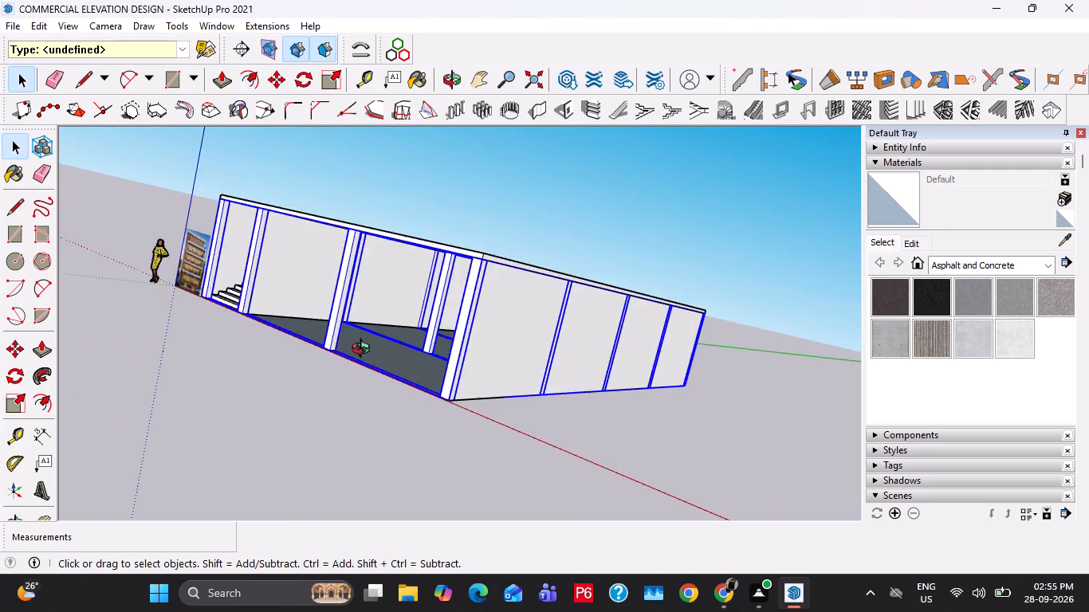
{"action": "middle_click_drag", "start_coordinate": [364, 351], "coordinate": [546, 402], "text": "ctrl"}
{"action": "left_click", "coordinate": [379, 337], "text": "ctrl"}
{"action": "left_click", "coordinate": [345, 311], "text": "ctrl"}
{"action": "left_click", "coordinate": [551, 312], "text": "ctrl"}
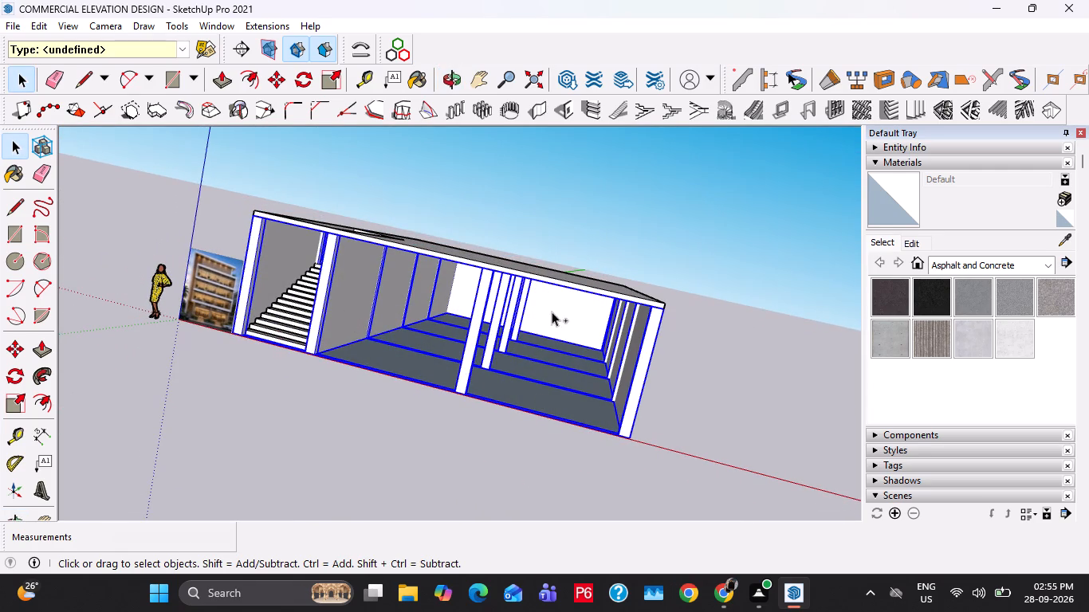
{"action": "left_click", "coordinate": [544, 375], "text": "ctrl"}
{"action": "left_click", "coordinate": [533, 390], "text": "ctrl"}
{"action": "left_click", "coordinate": [339, 342], "text": "ctrl"}
{"action": "left_click", "coordinate": [285, 313], "text": "ctrl"}
Copy the selected ground-floor elements 12' 6" straight up from the front column's base corner onto the slab's top corner.
{"action": "middle_click_drag", "start_coordinate": [272, 326], "coordinate": [403, 376], "text": "ctrl"}
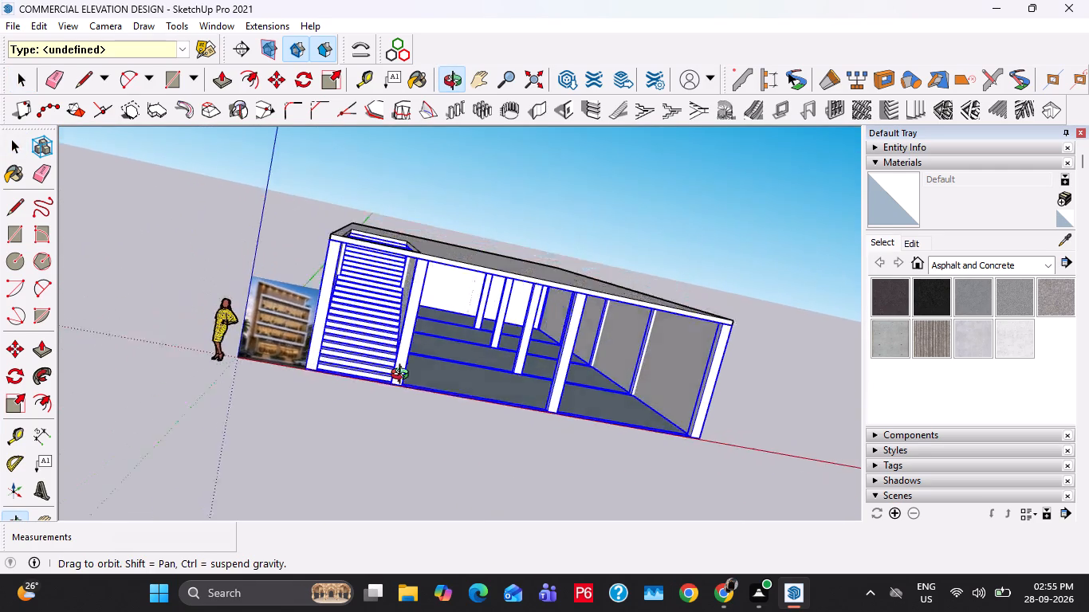
{"action": "middle_click_drag", "start_coordinate": [403, 376], "coordinate": [406, 418], "text": "ctrl"}
{"action": "scroll", "coordinate": [411, 417], "scroll_direction": "up", "scroll_amount": 1, "text": "ctrl"}
{"action": "scroll", "coordinate": [389, 400], "scroll_direction": "up", "scroll_amount": 2}
{"action": "key", "text": "m"}
{"action": "scroll", "coordinate": [236, 443], "scroll_direction": "up", "scroll_amount": 4}
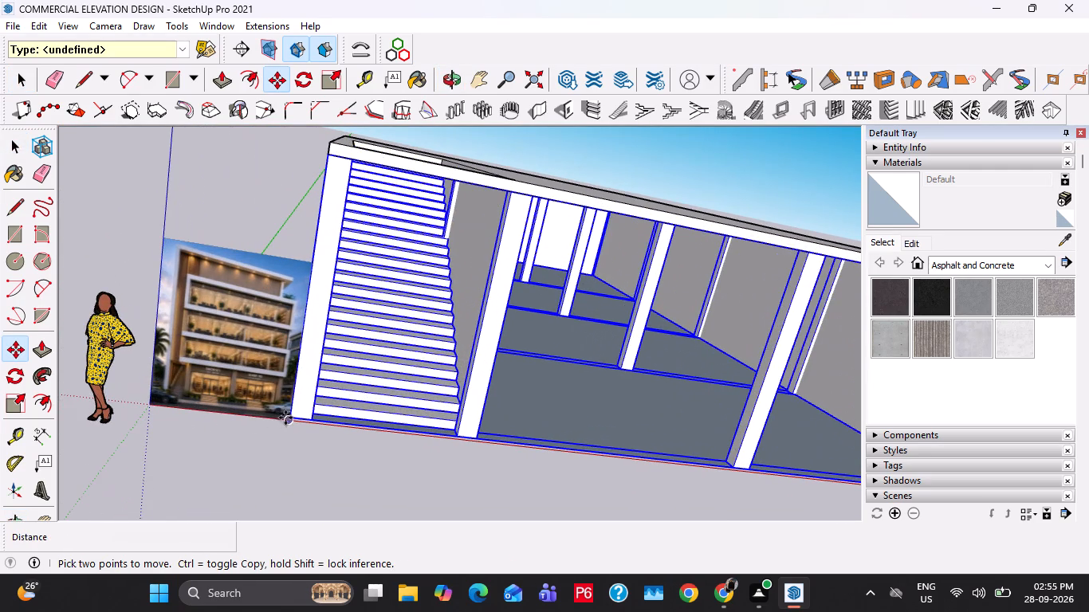
{"action": "left_click", "coordinate": [287, 418]}
{"action": "middle_click_drag", "start_coordinate": [313, 238], "coordinate": [293, 372], "text": "shift"}
{"action": "scroll", "coordinate": [317, 248], "scroll_direction": "up", "scroll_amount": 2}
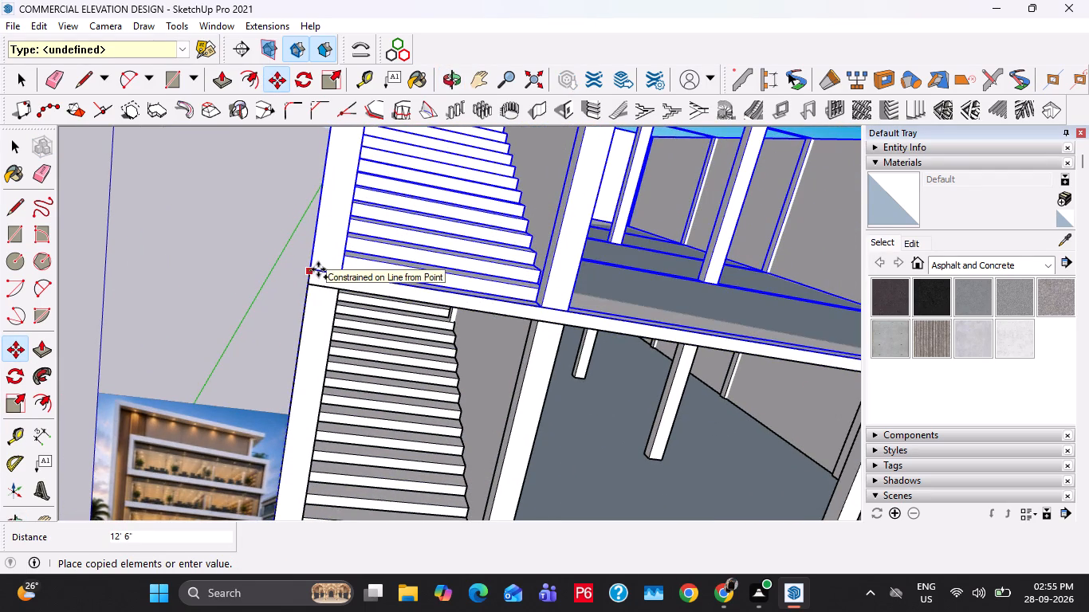
{"action": "middle_click_drag", "start_coordinate": [324, 301], "coordinate": [374, 175], "text": "shift"}
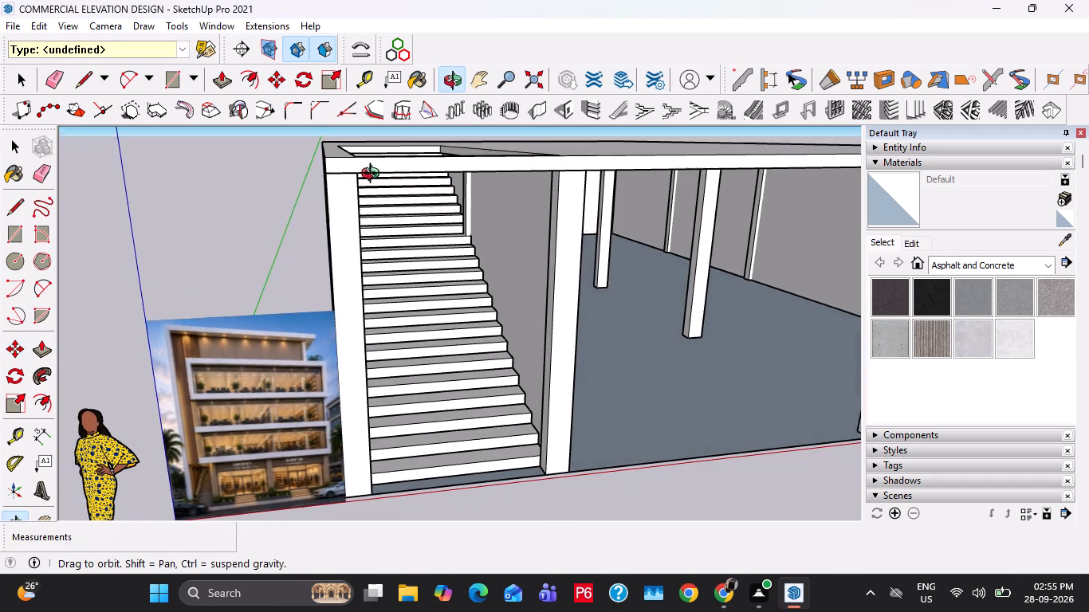
{"action": "middle_click_drag", "start_coordinate": [374, 175], "coordinate": [372, 178], "text": "shift"}
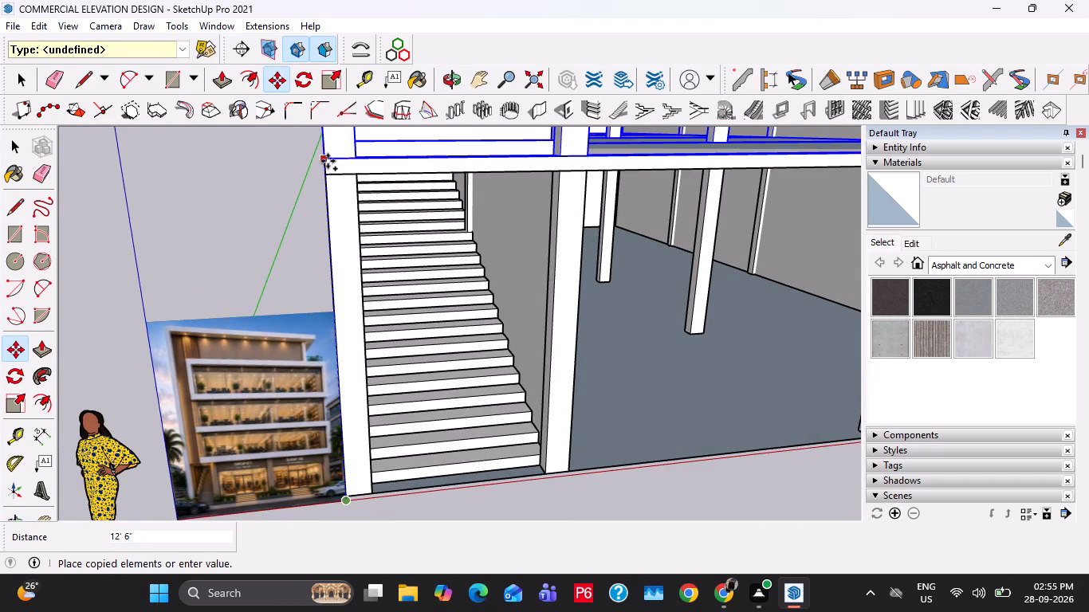
{"action": "left_click", "coordinate": [328, 161]}
{"action": "key", "text": "space"}
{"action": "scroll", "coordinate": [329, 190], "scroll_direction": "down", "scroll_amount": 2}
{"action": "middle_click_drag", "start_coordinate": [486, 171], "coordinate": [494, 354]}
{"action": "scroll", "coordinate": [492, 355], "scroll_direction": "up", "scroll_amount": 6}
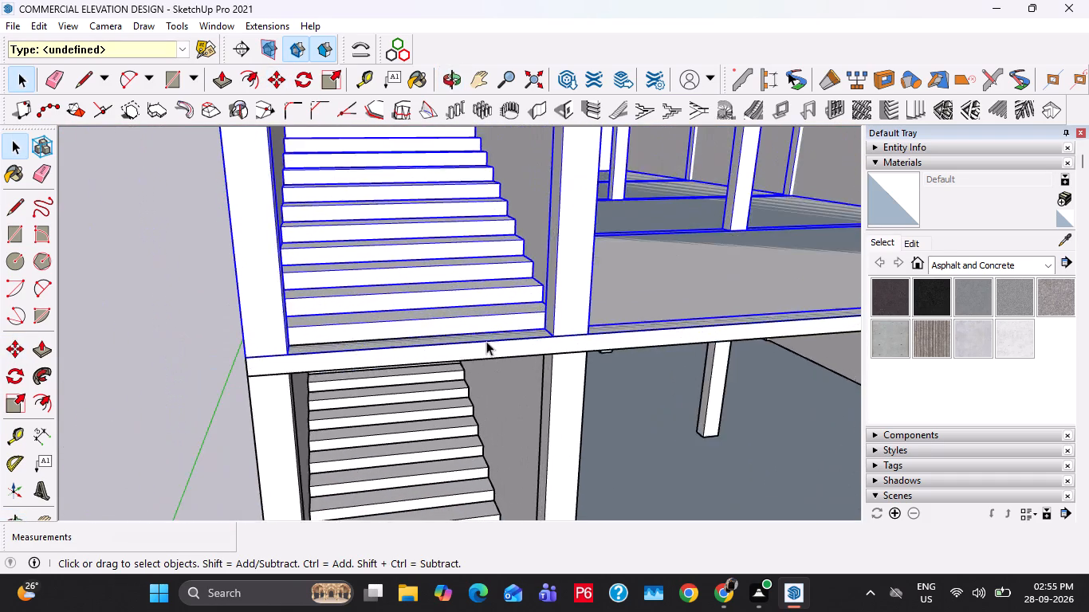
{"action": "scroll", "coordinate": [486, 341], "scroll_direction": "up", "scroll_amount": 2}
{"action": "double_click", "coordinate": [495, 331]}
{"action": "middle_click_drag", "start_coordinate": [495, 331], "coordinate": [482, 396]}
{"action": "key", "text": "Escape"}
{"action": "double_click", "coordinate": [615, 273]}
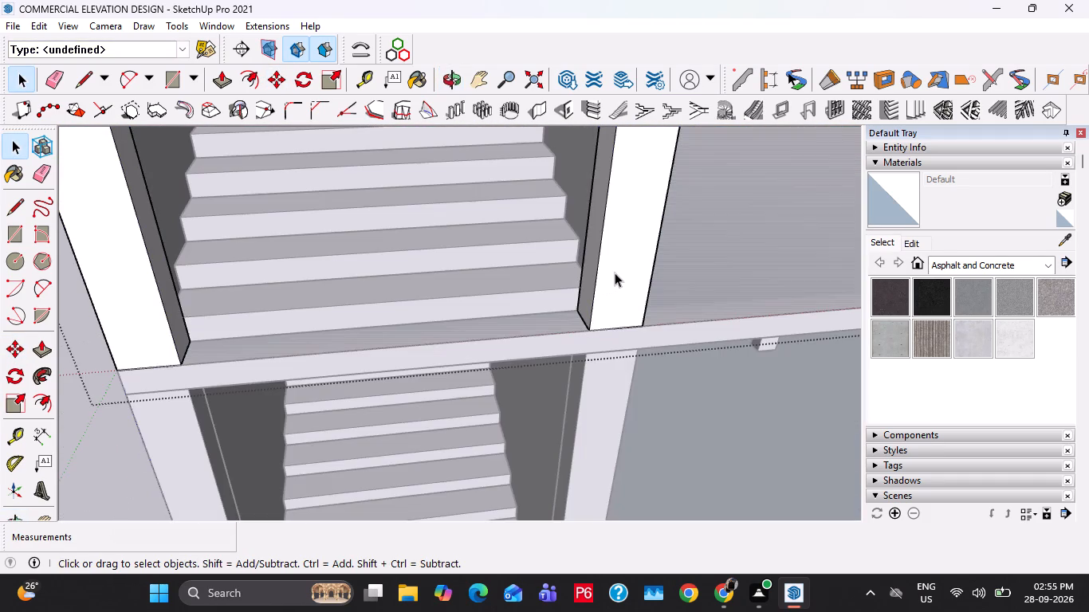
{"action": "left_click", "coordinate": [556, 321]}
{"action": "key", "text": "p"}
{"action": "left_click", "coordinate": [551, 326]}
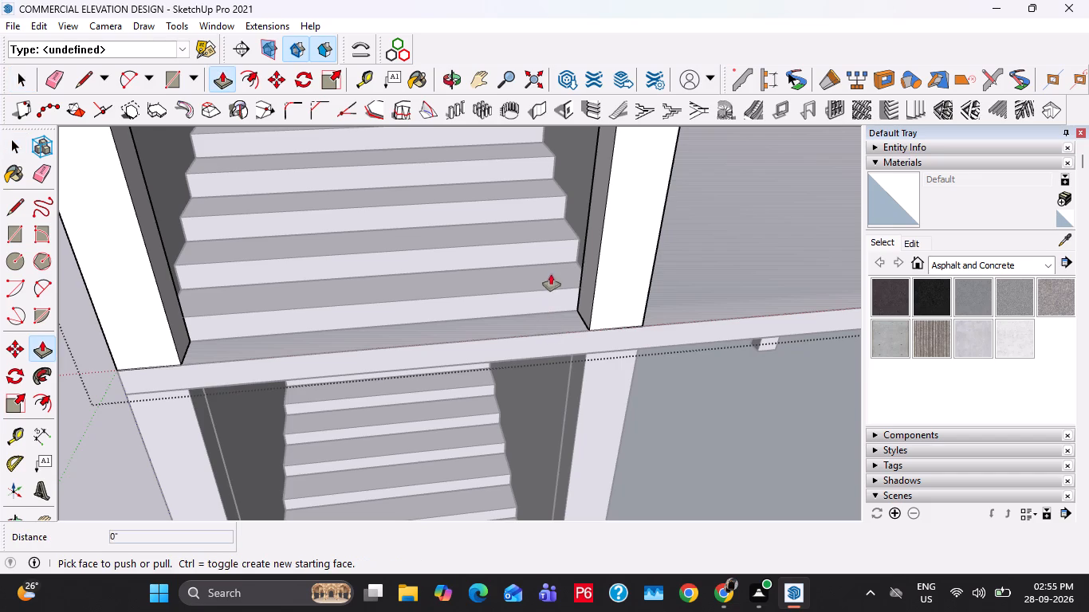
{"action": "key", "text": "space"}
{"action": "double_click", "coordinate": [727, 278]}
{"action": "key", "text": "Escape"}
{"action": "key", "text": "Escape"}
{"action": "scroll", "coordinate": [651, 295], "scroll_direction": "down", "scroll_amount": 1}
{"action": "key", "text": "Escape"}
Delete the copied floor that overlaps the top of the first-floor slab.
{"action": "left_click", "coordinate": [684, 288]}
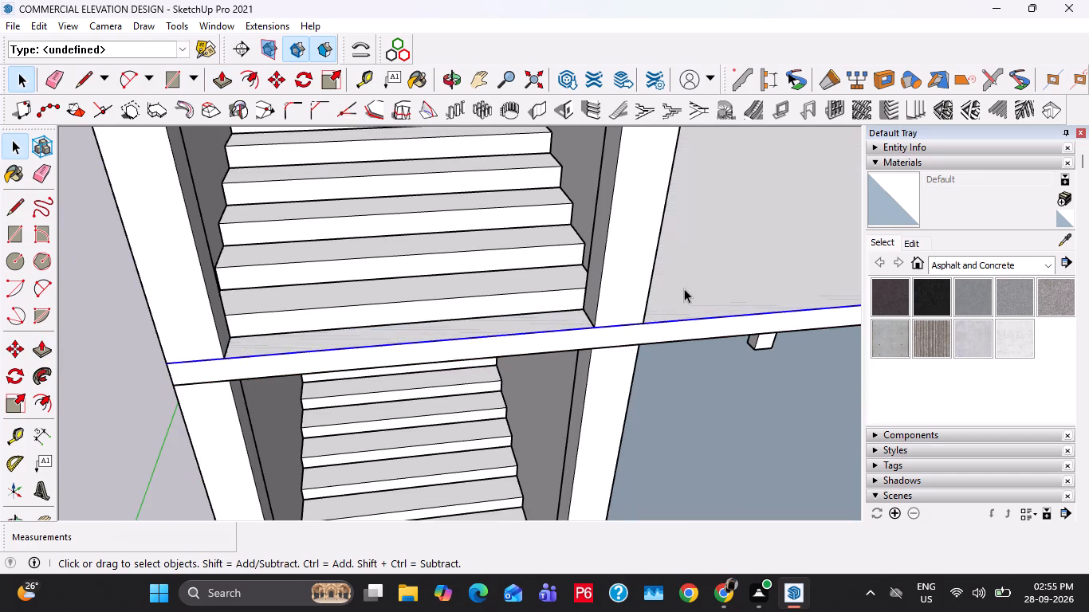
{"action": "scroll", "coordinate": [666, 294], "scroll_direction": "down", "scroll_amount": 4}
{"action": "middle_click_drag", "start_coordinate": [694, 282], "coordinate": [415, 306]}
{"action": "scroll", "coordinate": [411, 285], "scroll_direction": "down", "scroll_amount": 3}
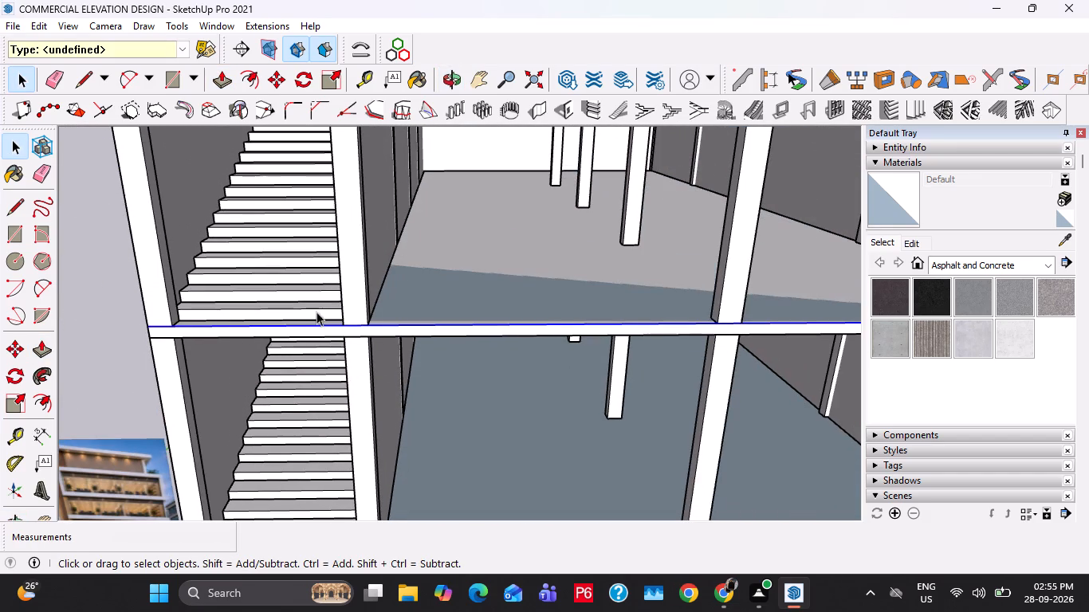
{"action": "left_click", "coordinate": [505, 265]}
{"action": "key", "text": "Delete"}
Push/Pull the ground-level floor face by 1" inside its group, and close the group.
{"action": "scroll", "coordinate": [513, 273], "scroll_direction": "down", "scroll_amount": 5}
{"action": "left_click", "coordinate": [489, 411]}
{"action": "triple_click", "coordinate": [508, 413]}
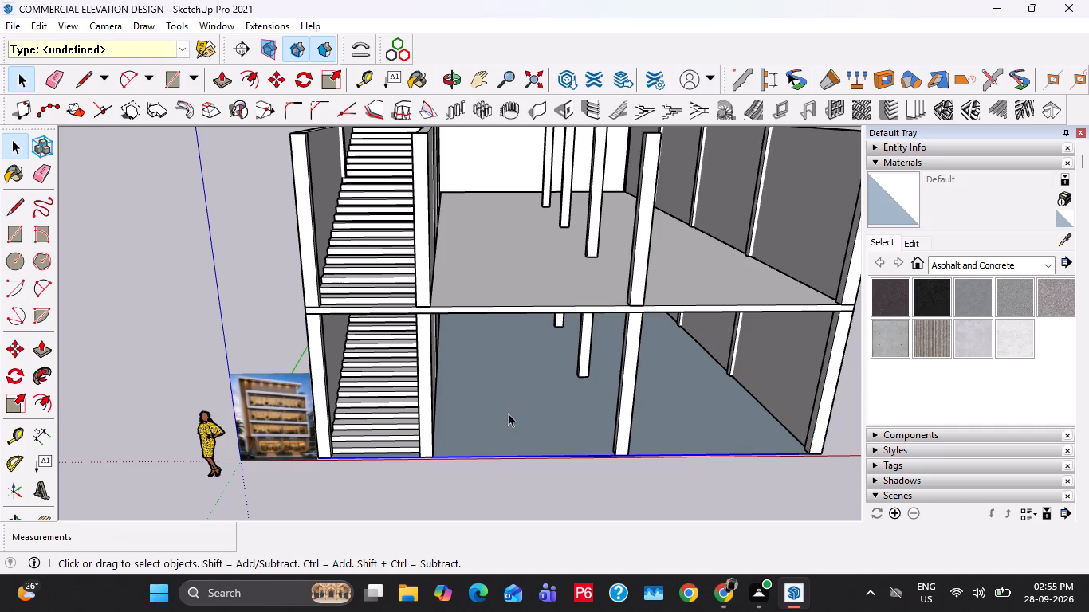
{"action": "key", "text": "p"}
{"action": "left_click", "coordinate": [511, 413]}
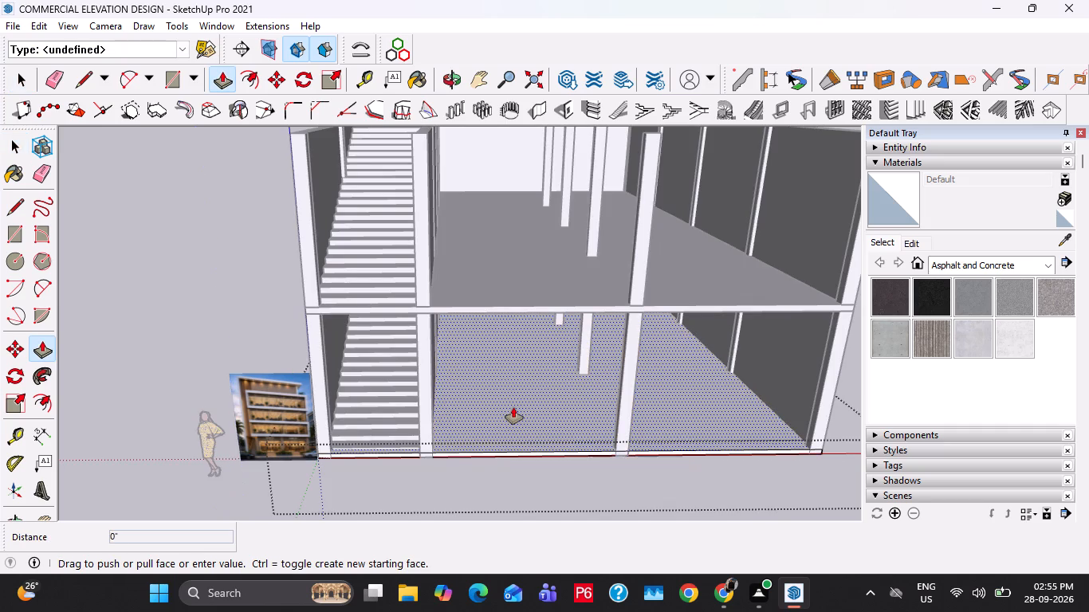
{"action": "type", "text": "1\""}
{"action": "key", "text": "Return"}
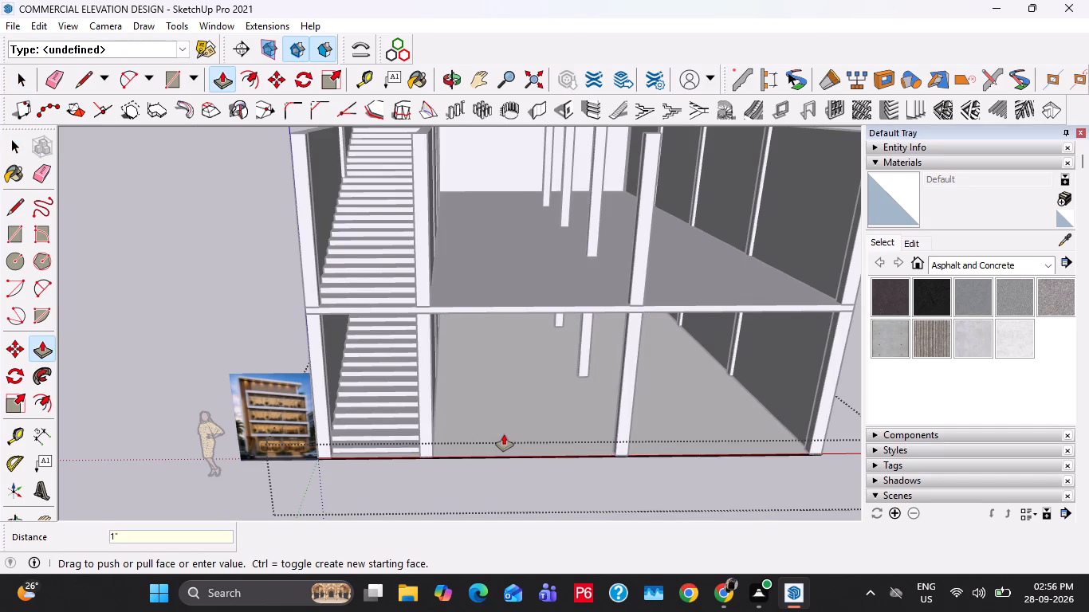
{"action": "key", "text": "space"}
{"action": "key", "text": "Escape"}
{"action": "key", "text": "Escape"}
{"action": "key", "text": "Escape"}
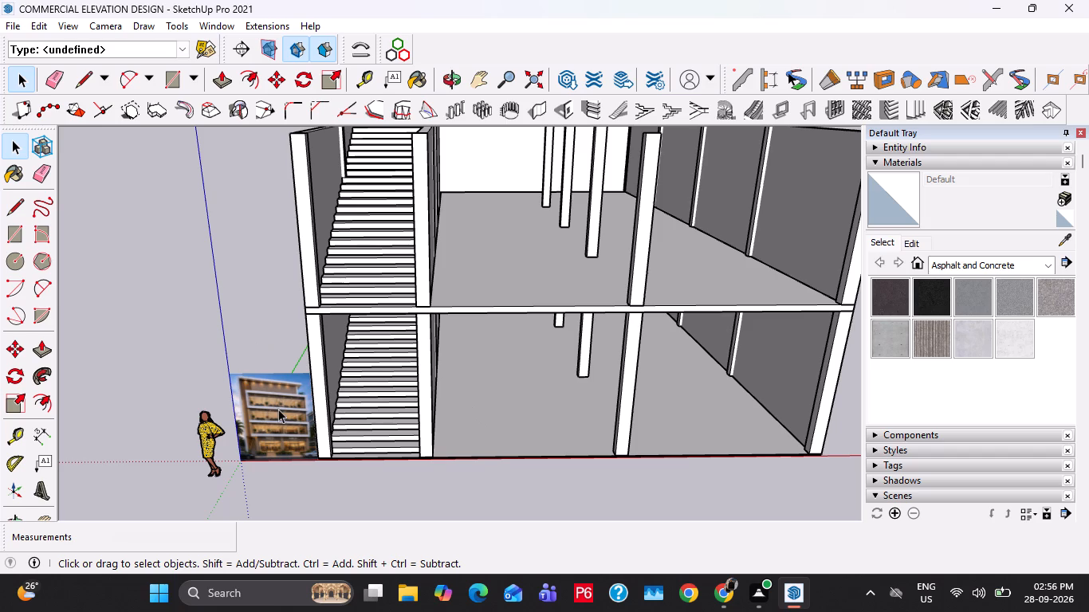
Delete the copied staircase on the upper floor.
{"action": "middle_click_drag", "start_coordinate": [383, 399], "coordinate": [383, 436], "text": "shift"}
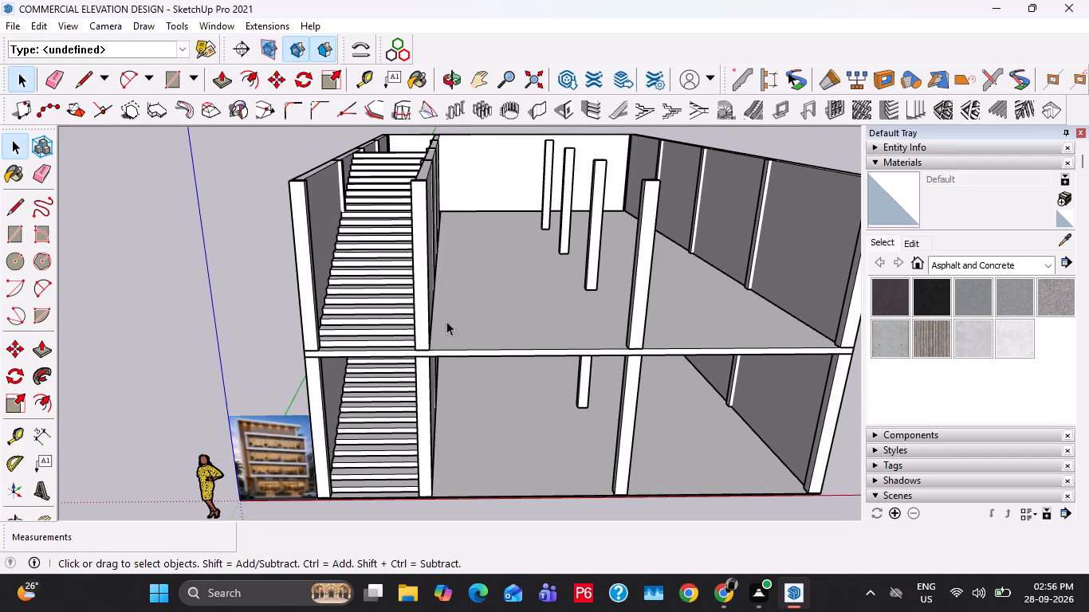
{"action": "middle_click_drag", "start_coordinate": [446, 321], "coordinate": [493, 368]}
{"action": "left_click", "coordinate": [423, 335]}
{"action": "key", "text": "Delete"}
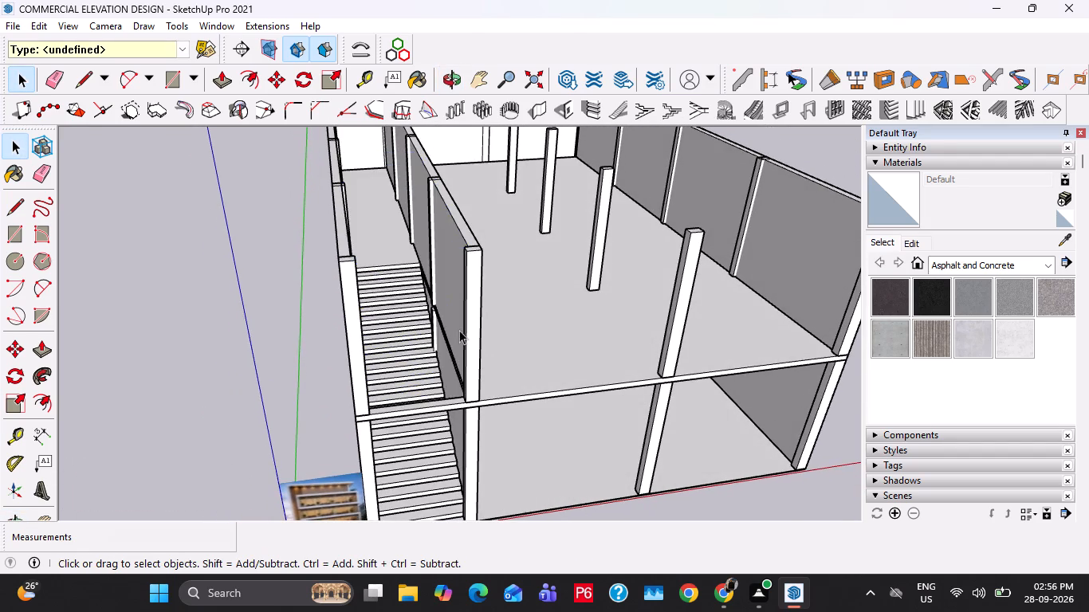
Inside the slab group, place a guide parallel to the slab's front edge through the stair opening's front corner.
{"action": "scroll", "coordinate": [459, 336], "scroll_direction": "up", "scroll_amount": 10}
{"action": "double_click", "coordinate": [466, 457]}
{"action": "left_click", "coordinate": [493, 463]}
{"action": "middle_click_drag", "start_coordinate": [511, 462], "coordinate": [518, 444], "text": "shift"}
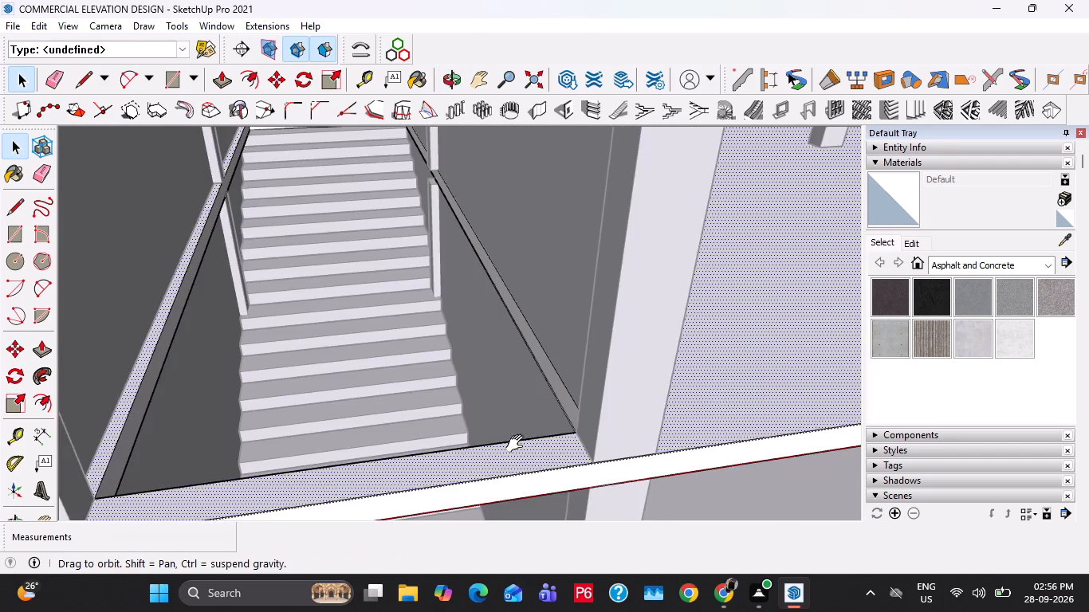
{"action": "middle_click_drag", "start_coordinate": [518, 444], "coordinate": [527, 436], "text": "shift"}
{"action": "scroll", "coordinate": [540, 389], "scroll_direction": "up", "scroll_amount": 6}
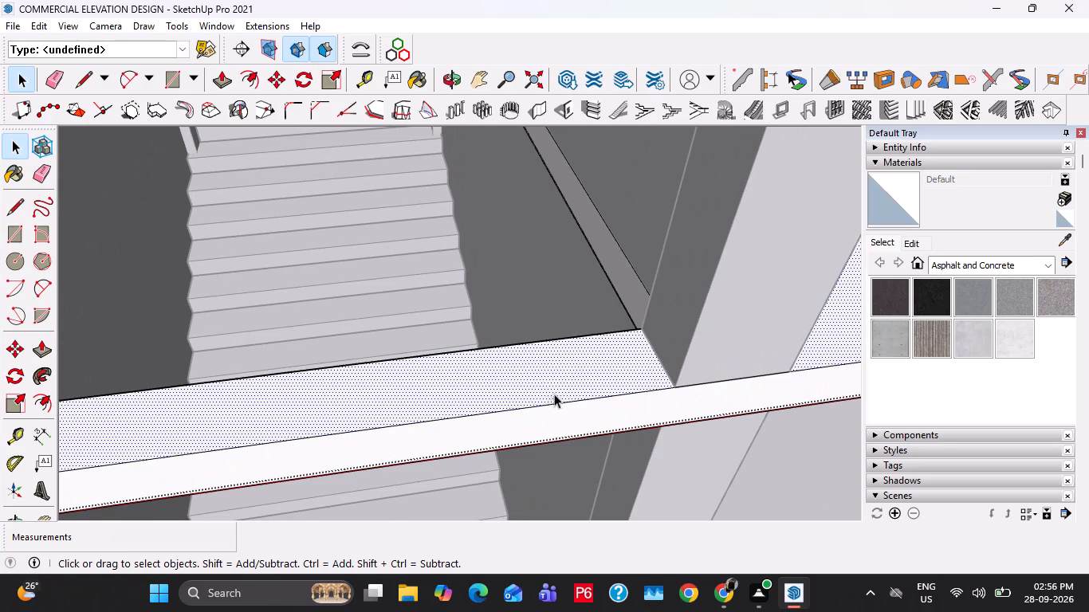
{"action": "key", "text": "t"}
{"action": "left_click", "coordinate": [581, 402]}
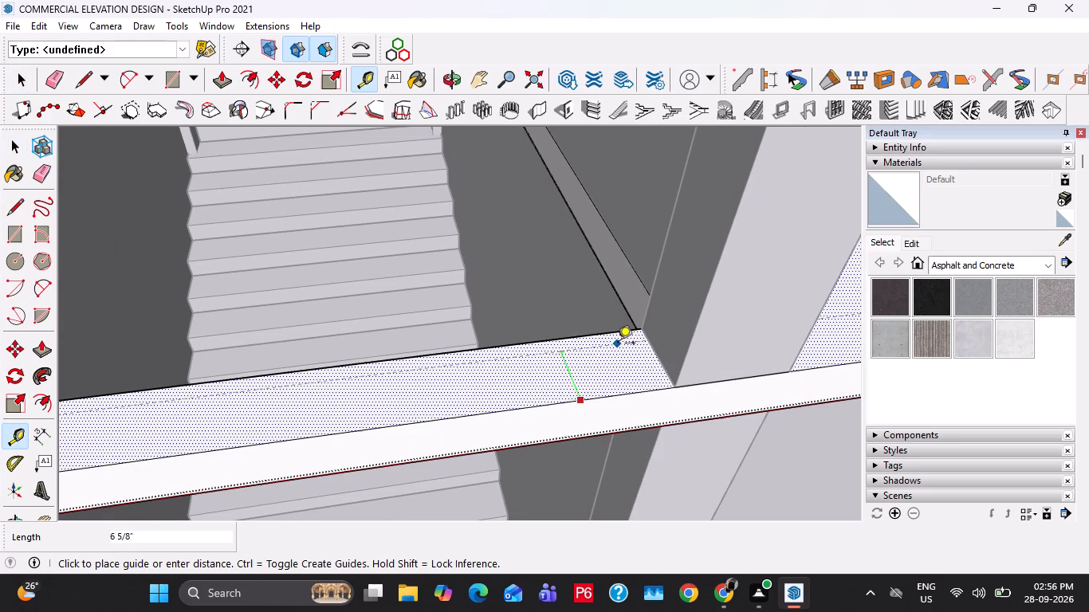
{"action": "left_click", "coordinate": [644, 330]}
{"action": "key", "text": "space"}
{"action": "scroll", "coordinate": [586, 365], "scroll_direction": "down", "scroll_amount": 5}
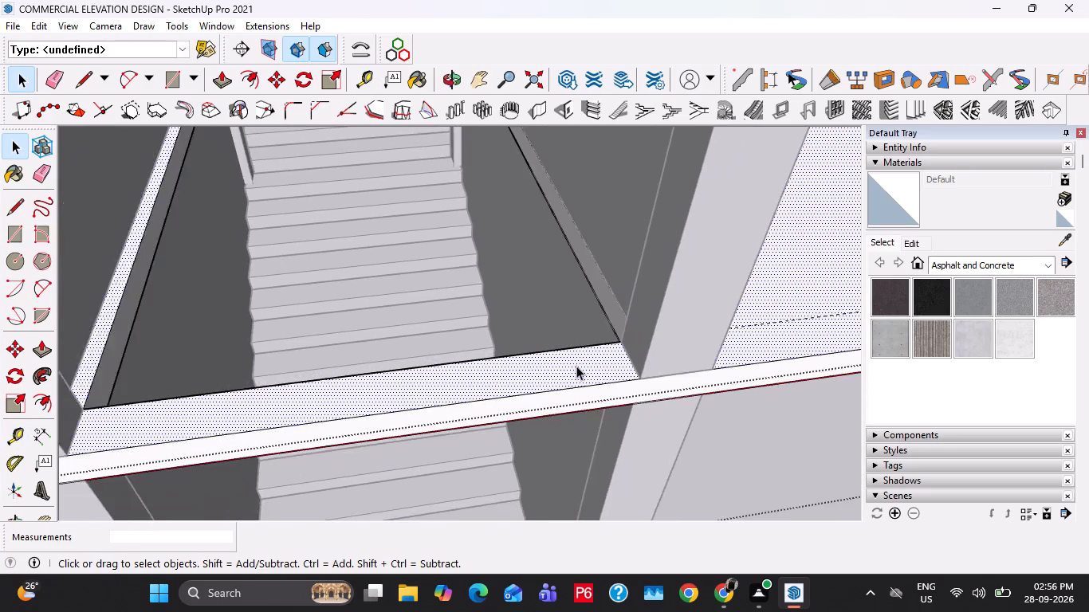
Copy the slab's top front edge 9" inward toward the stair opening.
{"action": "scroll", "coordinate": [569, 369], "scroll_direction": "down", "scroll_amount": 5}
{"action": "middle_click_drag", "start_coordinate": [568, 370], "coordinate": [490, 376]}
{"action": "key", "text": "t"}
{"action": "key", "text": "space"}
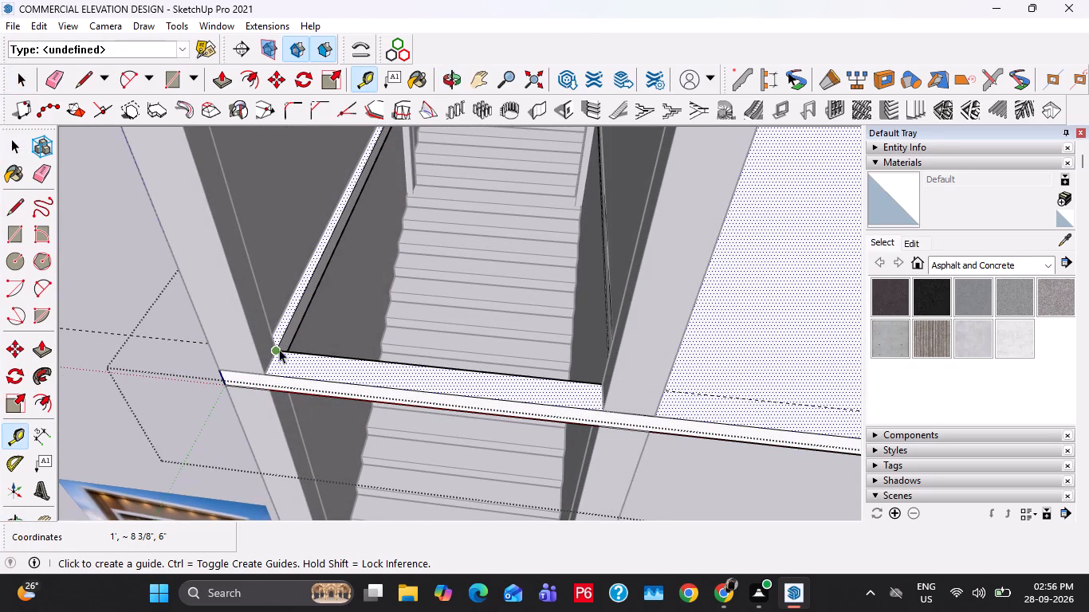
{"action": "left_click", "coordinate": [305, 379]}
{"action": "middle_click_drag", "start_coordinate": [367, 385], "coordinate": [349, 390]}
{"action": "key", "text": "m"}
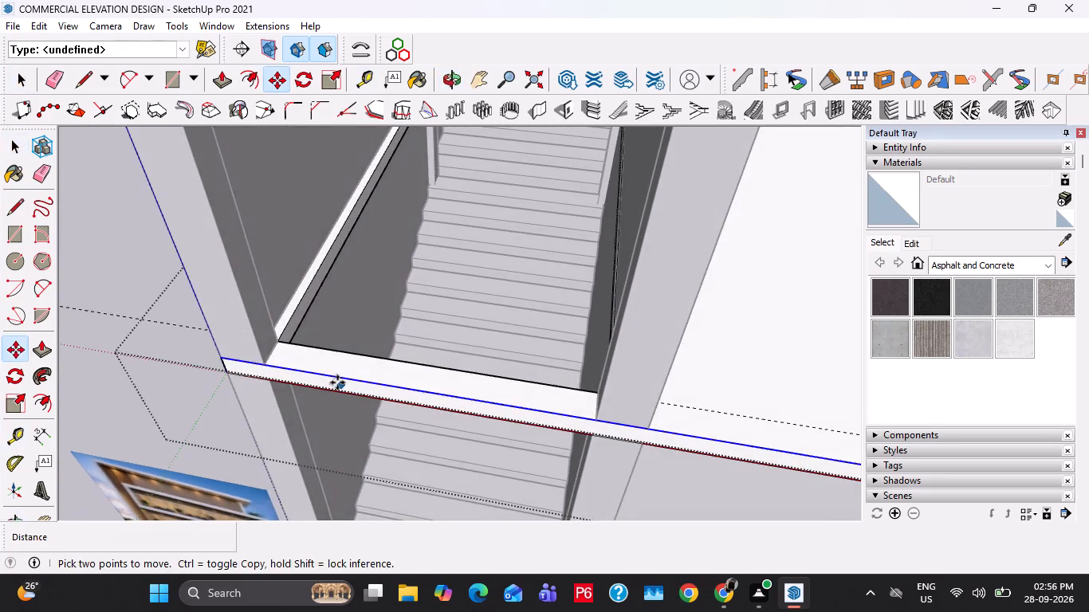
{"action": "left_click", "coordinate": [261, 364]}
{"action": "type", "text": "9\""}
{"action": "key", "text": "Return"}
{"action": "key", "text": "space"}
Push/Pull the stair opening's front inner face to line up with the 9" offset edge.
{"action": "middle_click_drag", "start_coordinate": [560, 410], "coordinate": [607, 461]}
{"action": "scroll", "coordinate": [598, 402], "scroll_direction": "up", "scroll_amount": 3}
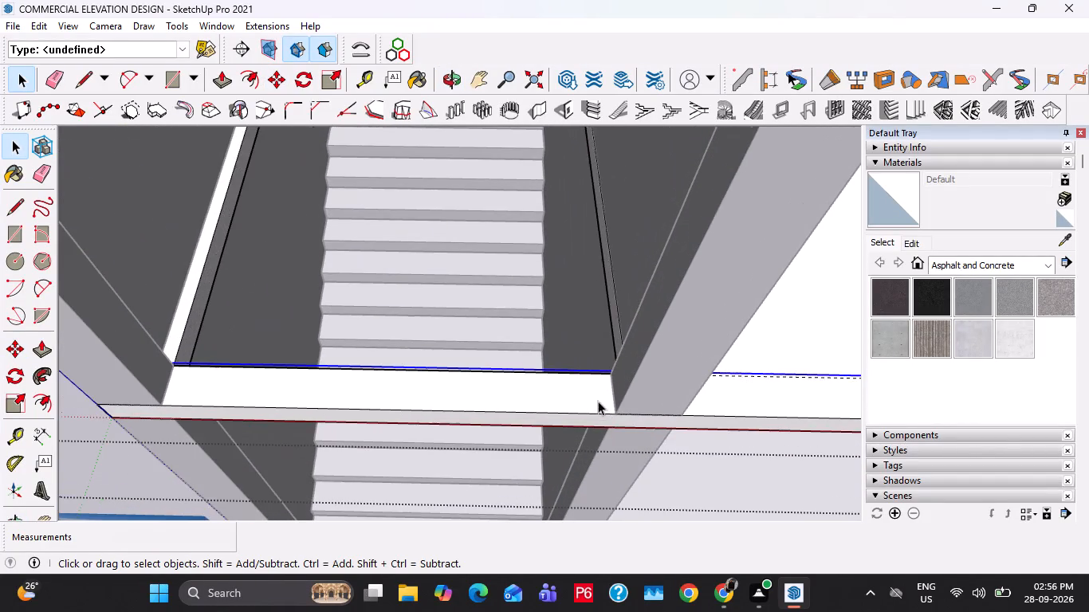
{"action": "left_click", "coordinate": [580, 398]}
{"action": "scroll", "coordinate": [575, 395], "scroll_direction": "up", "scroll_amount": 7}
{"action": "middle_click_drag", "start_coordinate": [607, 386], "coordinate": [839, 453]}
{"action": "scroll", "coordinate": [621, 320], "scroll_direction": "up", "scroll_amount": 1}
{"action": "middle_click_drag", "start_coordinate": [608, 307], "coordinate": [926, 243]}
{"action": "scroll", "coordinate": [474, 203], "scroll_direction": "up", "scroll_amount": 3}
{"action": "middle_click_drag", "start_coordinate": [414, 200], "coordinate": [463, 313], "text": "shift"}
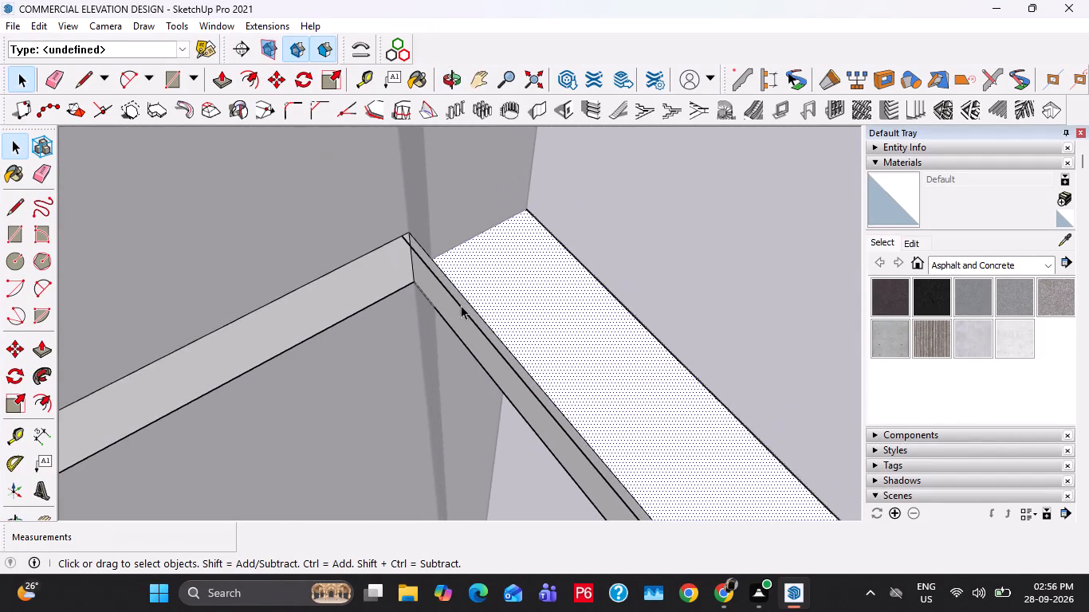
{"action": "scroll", "coordinate": [461, 295], "scroll_direction": "up", "scroll_amount": 3}
{"action": "left_click", "coordinate": [460, 295]}
{"action": "key", "text": "p"}
{"action": "left_click", "coordinate": [462, 307]}
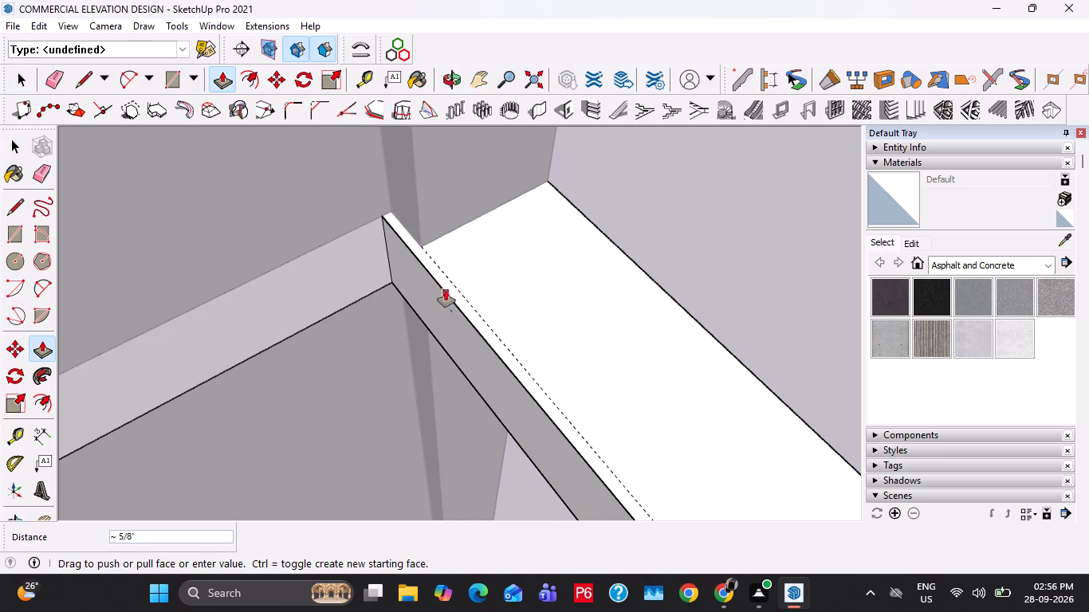
{"action": "left_click", "coordinate": [381, 223]}
{"action": "key", "text": "space"}
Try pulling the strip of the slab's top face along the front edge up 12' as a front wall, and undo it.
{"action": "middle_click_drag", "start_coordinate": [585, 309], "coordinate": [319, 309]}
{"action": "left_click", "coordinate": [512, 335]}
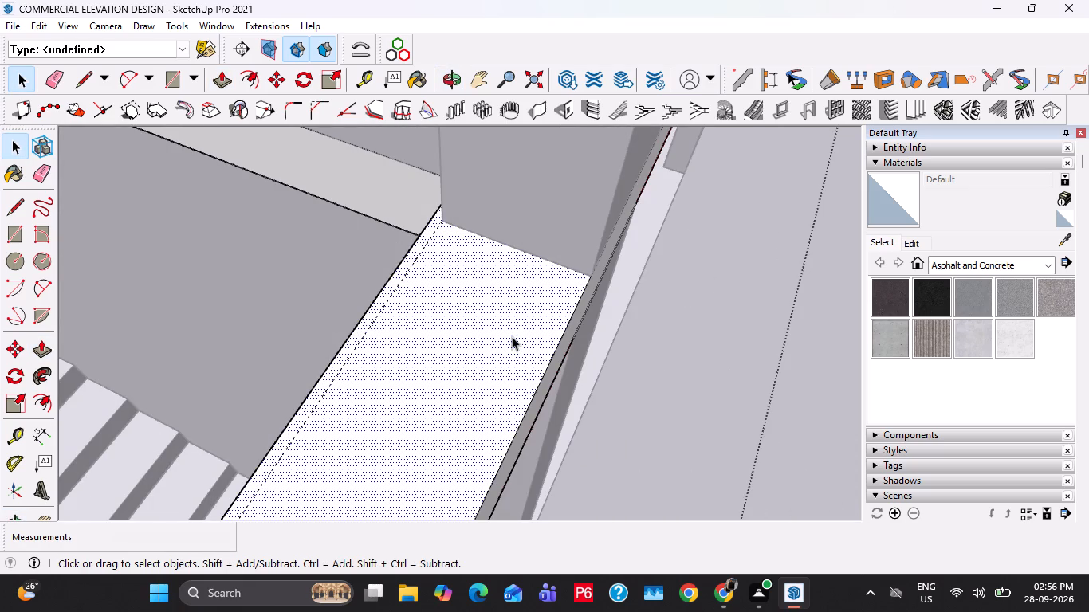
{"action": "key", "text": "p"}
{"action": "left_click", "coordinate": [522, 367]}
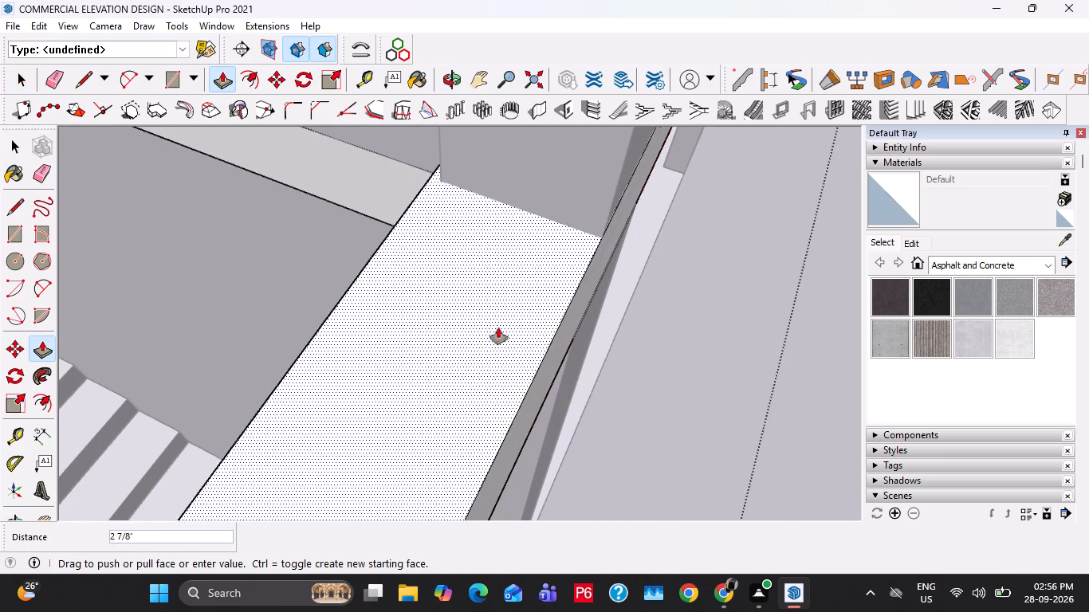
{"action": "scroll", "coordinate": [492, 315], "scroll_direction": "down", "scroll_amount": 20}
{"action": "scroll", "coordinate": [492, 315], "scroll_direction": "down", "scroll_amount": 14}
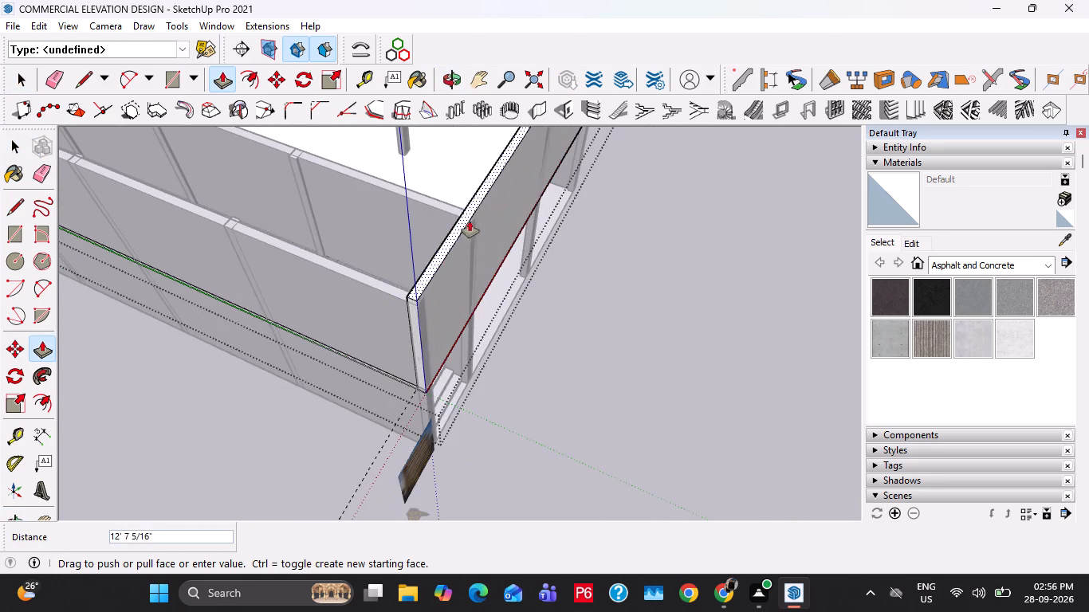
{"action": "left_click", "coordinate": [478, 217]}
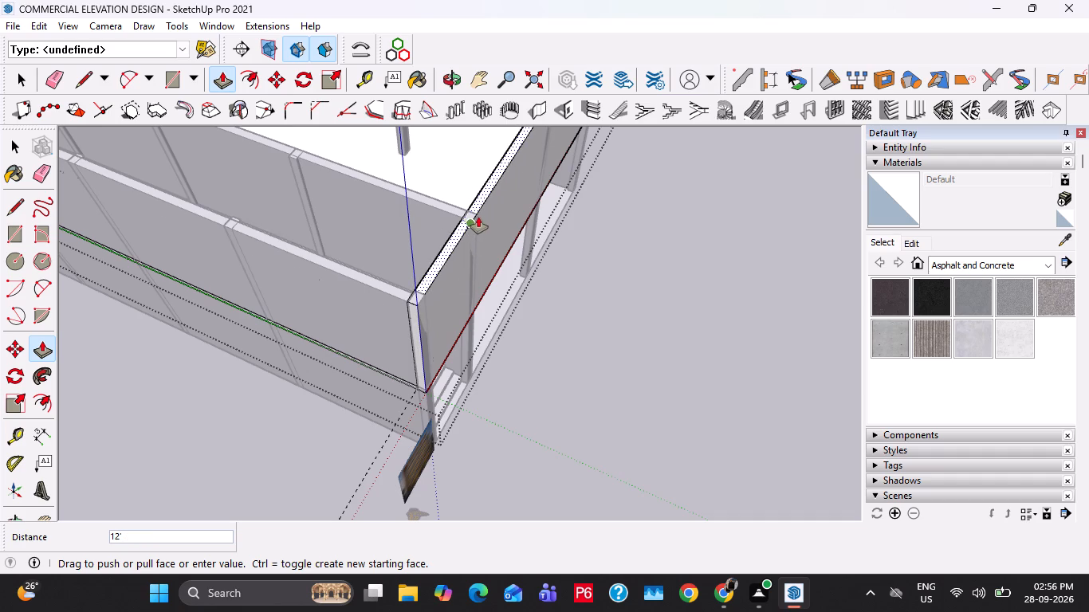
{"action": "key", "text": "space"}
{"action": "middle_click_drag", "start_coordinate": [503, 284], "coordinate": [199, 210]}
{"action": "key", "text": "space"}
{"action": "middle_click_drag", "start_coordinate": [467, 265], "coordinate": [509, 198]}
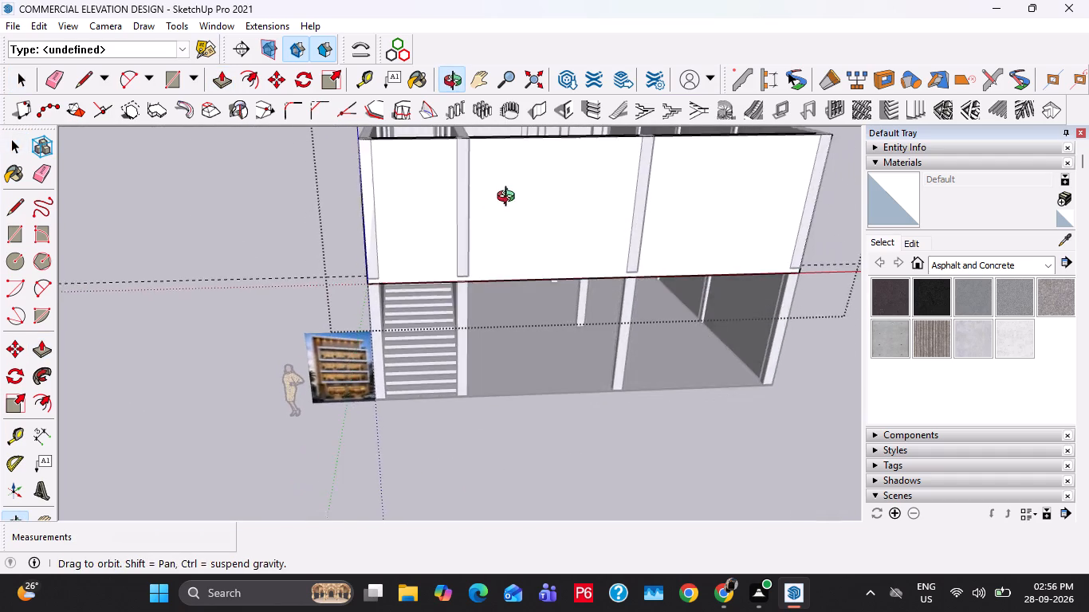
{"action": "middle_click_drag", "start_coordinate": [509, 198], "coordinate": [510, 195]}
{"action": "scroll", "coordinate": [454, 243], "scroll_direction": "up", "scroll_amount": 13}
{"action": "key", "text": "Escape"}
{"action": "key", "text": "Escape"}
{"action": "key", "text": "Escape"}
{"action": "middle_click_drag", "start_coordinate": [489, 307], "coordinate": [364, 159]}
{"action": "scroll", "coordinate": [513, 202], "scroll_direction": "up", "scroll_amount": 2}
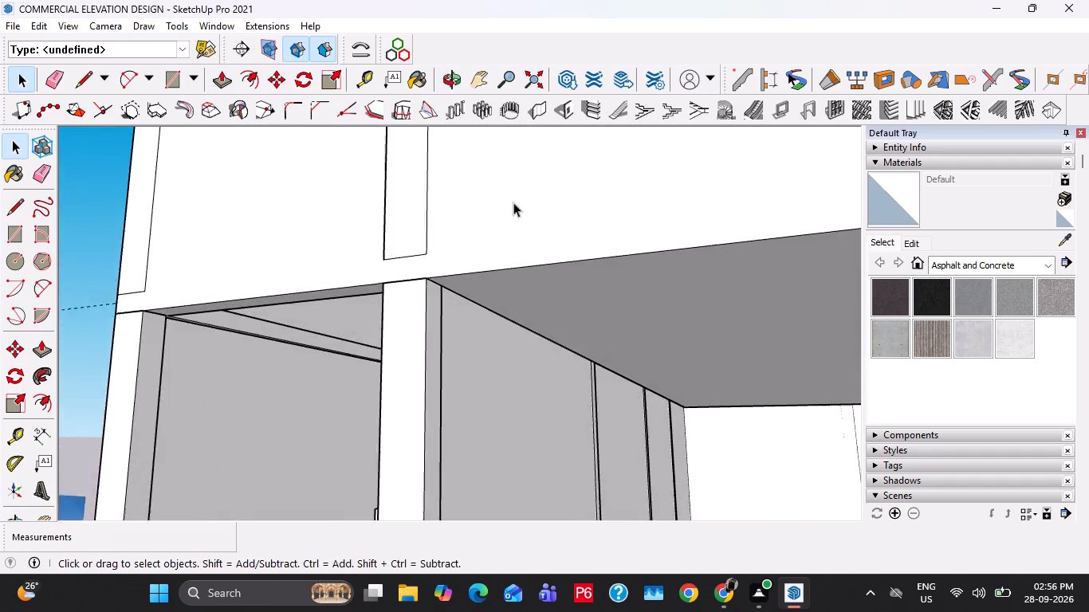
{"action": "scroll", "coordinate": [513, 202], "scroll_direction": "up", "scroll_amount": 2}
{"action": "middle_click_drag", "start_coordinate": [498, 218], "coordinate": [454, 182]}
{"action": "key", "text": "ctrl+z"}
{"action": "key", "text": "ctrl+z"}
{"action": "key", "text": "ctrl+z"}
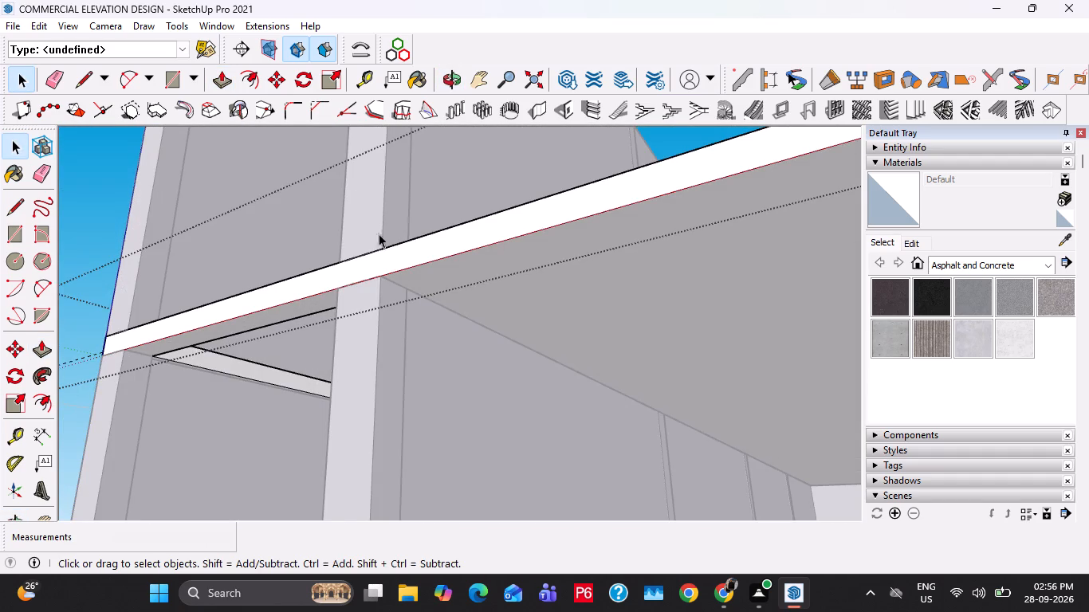
Leave the slab group and undo the last edits to the slab's front strip and stair opening.
{"action": "middle_click_drag", "start_coordinate": [379, 251], "coordinate": [515, 387]}
{"action": "key", "text": "Escape"}
{"action": "key", "text": "Escape"}
{"action": "key", "text": "Escape"}
{"action": "middle_click_drag", "start_coordinate": [325, 372], "coordinate": [474, 355], "text": "shift"}
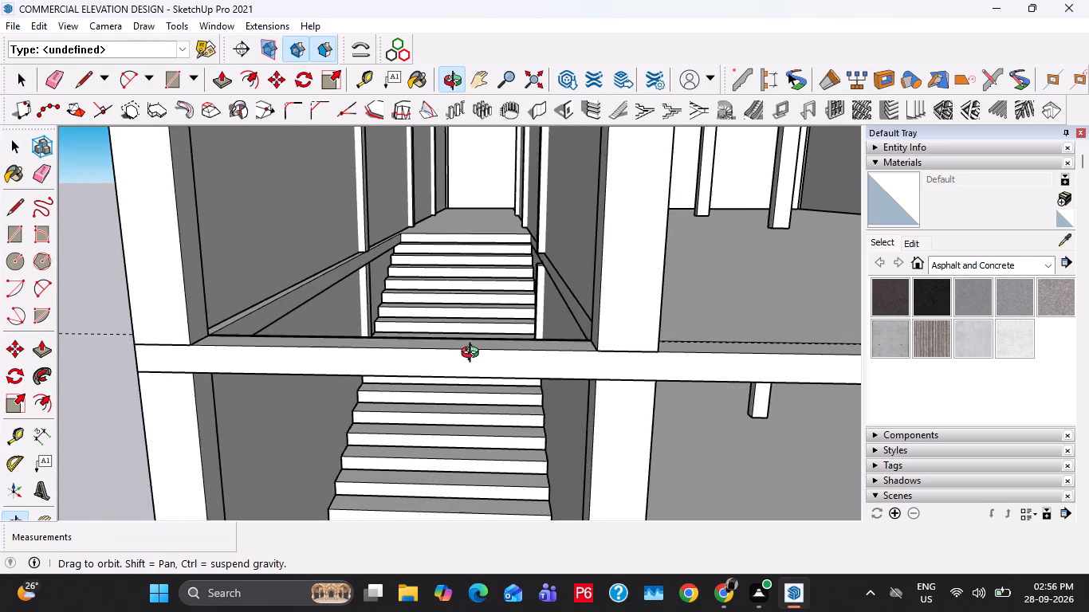
{"action": "middle_click_drag", "start_coordinate": [474, 355], "coordinate": [475, 455], "text": "shift"}
{"action": "scroll", "coordinate": [248, 317], "scroll_direction": "up", "scroll_amount": 7}
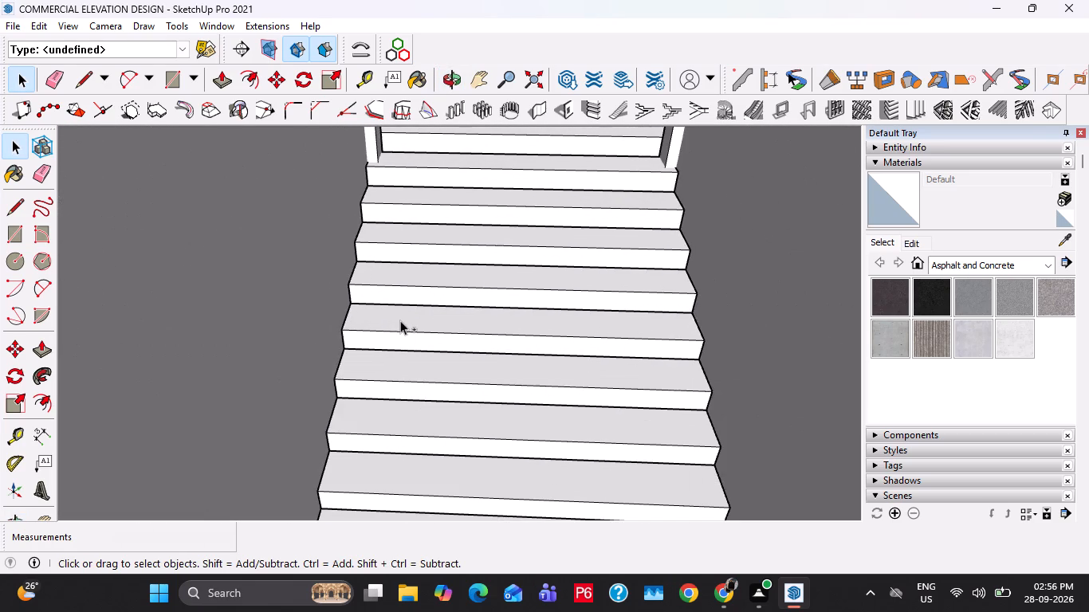
{"action": "key", "text": "ctrl+z"}
{"action": "key", "text": "ctrl+z"}
Place a guide 9" inward from the slab's top front edge, across the stair opening.
{"action": "scroll", "coordinate": [403, 308], "scroll_direction": "down", "scroll_amount": 7}
{"action": "middle_click_drag", "start_coordinate": [438, 351], "coordinate": [473, 460]}
{"action": "key", "text": "Escape"}
{"action": "key", "text": "Escape"}
{"action": "scroll", "coordinate": [323, 378], "scroll_direction": "up", "scroll_amount": 2}
{"action": "key", "text": "Escape"}
{"action": "scroll", "coordinate": [320, 378], "scroll_direction": "up", "scroll_amount": 2}
{"action": "key", "text": "t"}
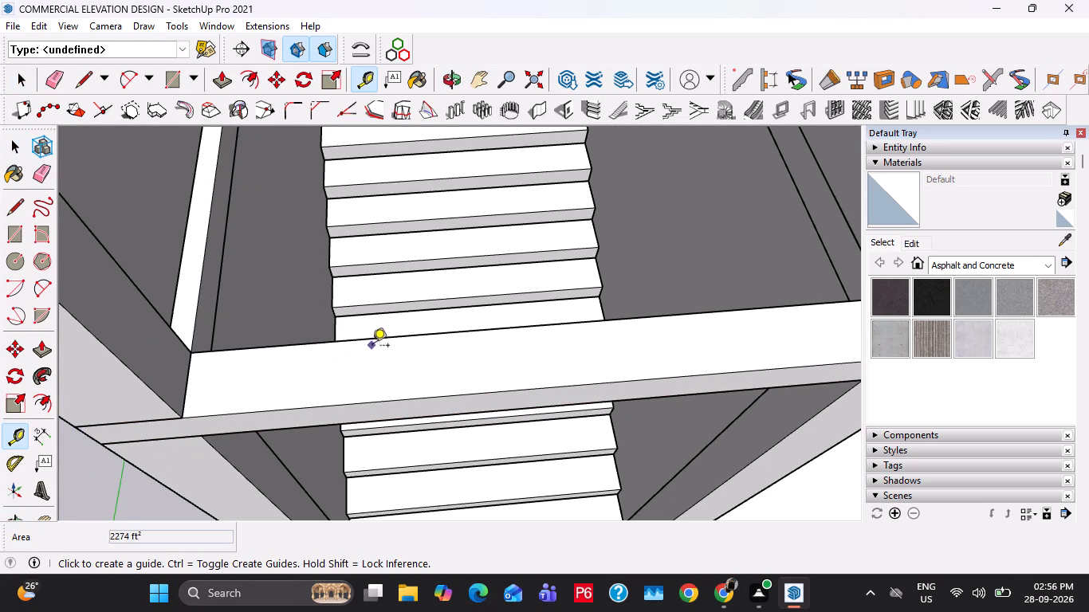
{"action": "left_click", "coordinate": [375, 402]}
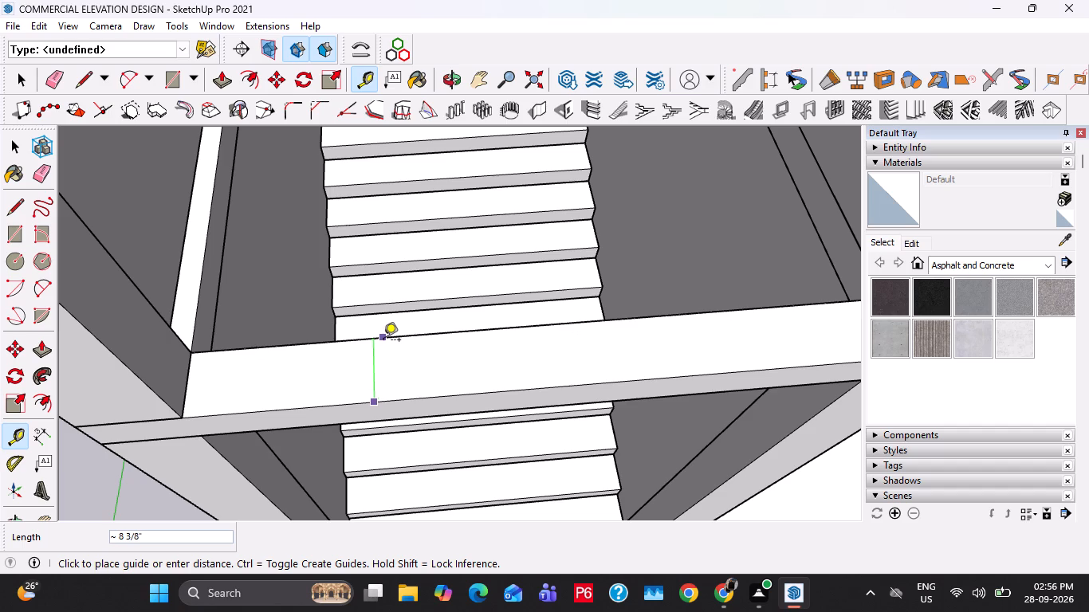
{"action": "type", "text": "9\""}
{"action": "key", "text": "Return"}
{"action": "key", "text": "space"}
Draw a 38' 3" long rectangle on the slab along its front edge, from the stair-side corner column to the 9" guide at the far corner column.
{"action": "middle_click_drag", "start_coordinate": [191, 379], "coordinate": [191, 381]}
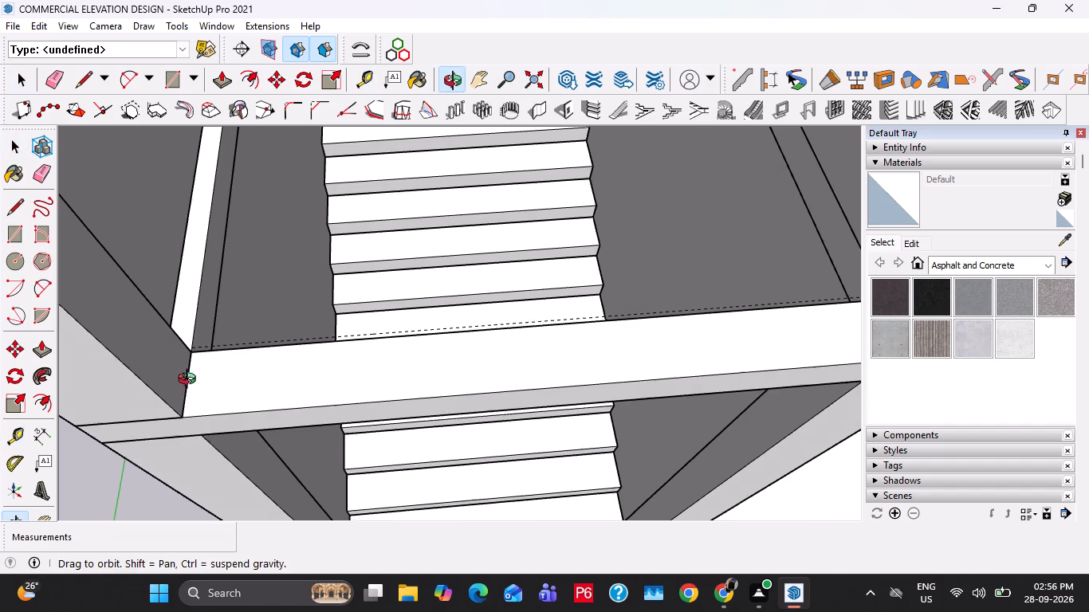
{"action": "middle_click_drag", "start_coordinate": [191, 381], "coordinate": [191, 395]}
{"action": "scroll", "coordinate": [185, 405], "scroll_direction": "up", "scroll_amount": 4}
{"action": "key", "text": "r"}
{"action": "left_click", "coordinate": [178, 418]}
{"action": "scroll", "coordinate": [577, 327], "scroll_direction": "down", "scroll_amount": 8}
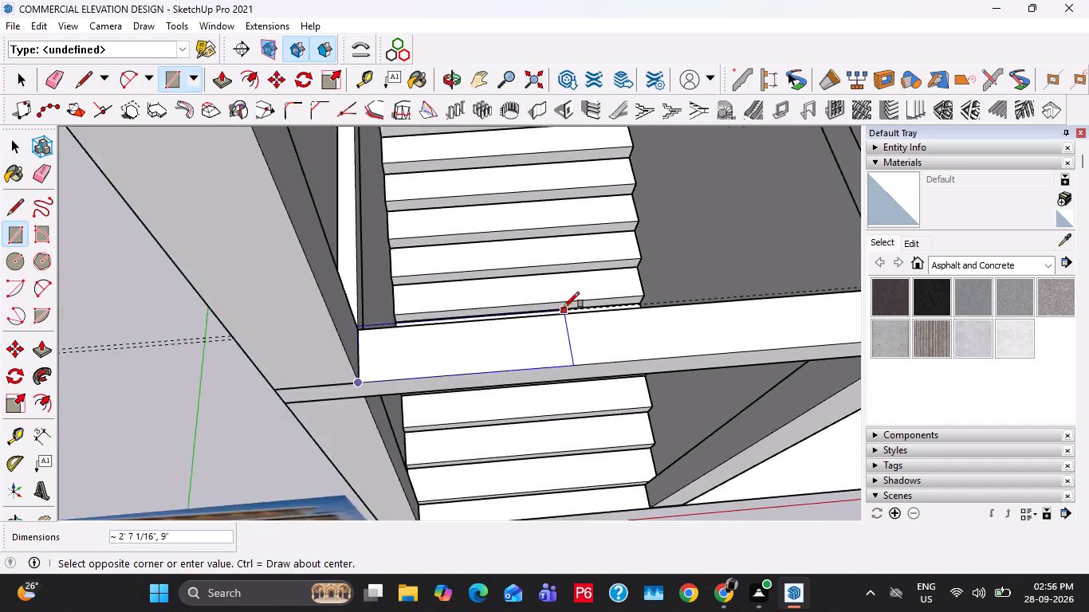
{"action": "scroll", "coordinate": [564, 308], "scroll_direction": "down", "scroll_amount": 4}
{"action": "middle_click_drag", "start_coordinate": [674, 304], "coordinate": [0, 299], "text": "shift"}
{"action": "middle_click_drag", "start_coordinate": [685, 249], "coordinate": [102, 304], "text": "shift"}
{"action": "scroll", "coordinate": [375, 285], "scroll_direction": "up", "scroll_amount": 9}
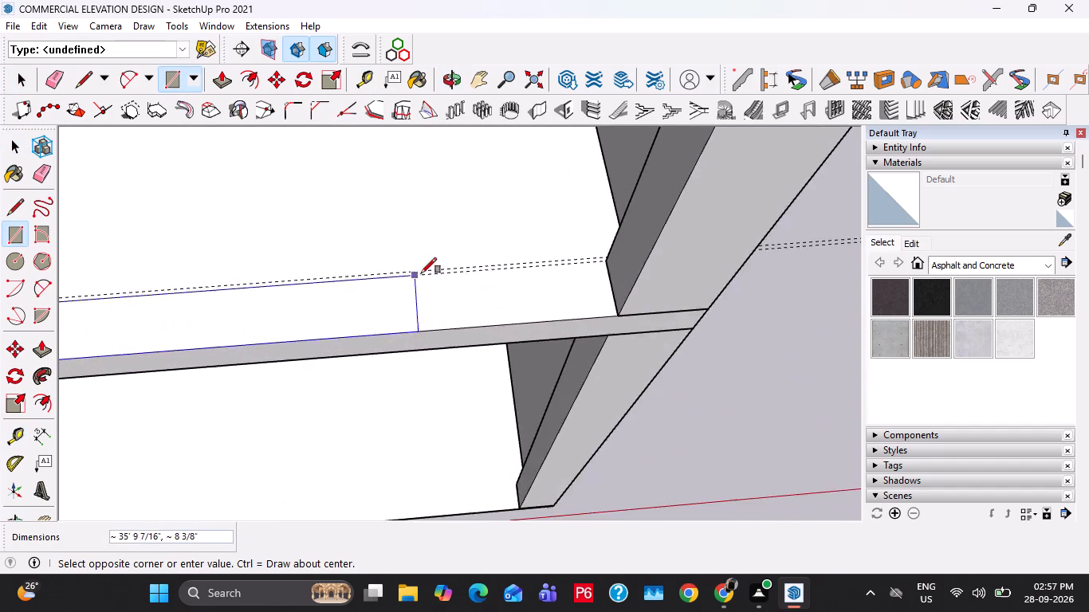
{"action": "scroll", "coordinate": [421, 273], "scroll_direction": "up", "scroll_amount": 10}
{"action": "middle_click_drag", "start_coordinate": [689, 241], "coordinate": [882, 316]}
{"action": "middle_click_drag", "start_coordinate": [600, 184], "coordinate": [572, 335], "text": "shift"}
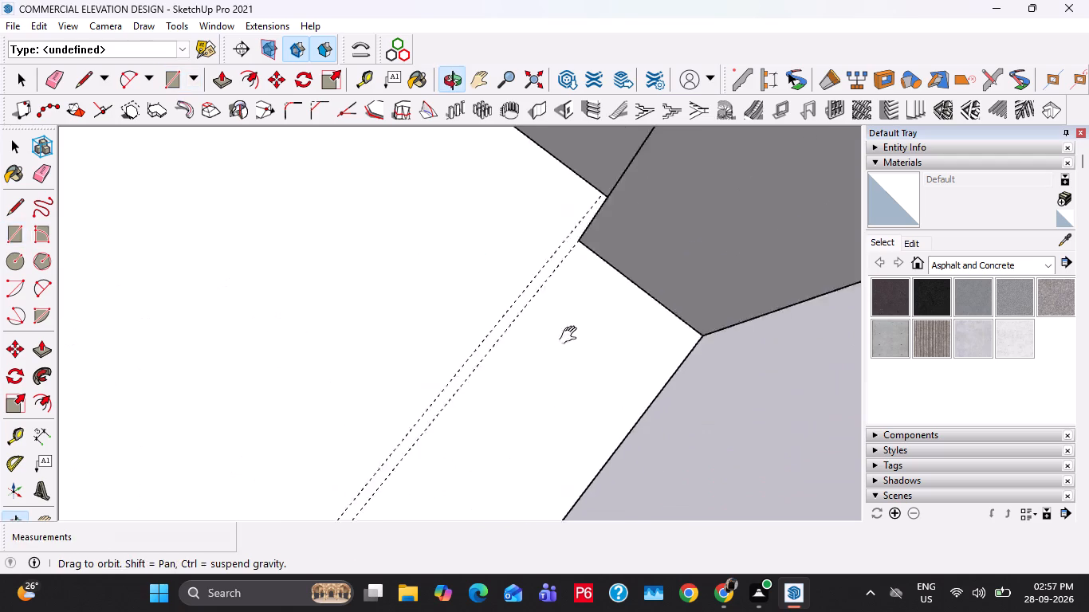
{"action": "middle_click_drag", "start_coordinate": [572, 335], "coordinate": [564, 413], "text": "shift"}
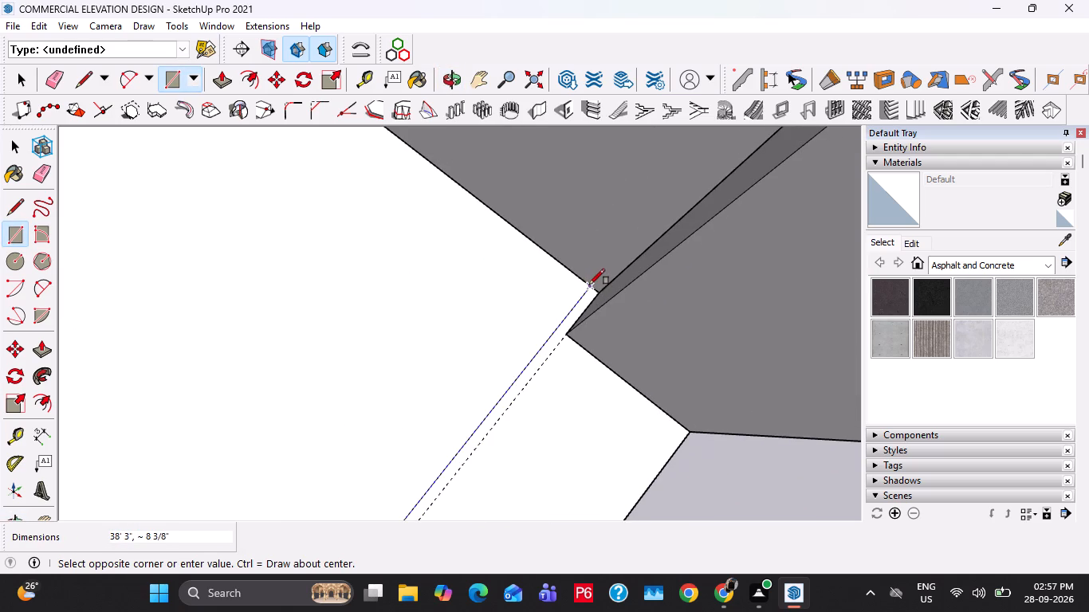
{"action": "left_click", "coordinate": [586, 285]}
Push/Pull the front rectangle up to the top of the upper storey's side walls to form the front wall.
{"action": "key", "text": "space"}
{"action": "left_click", "coordinate": [568, 408]}
{"action": "key", "text": "p"}
{"action": "left_click", "coordinate": [568, 414]}
{"action": "scroll", "coordinate": [471, 359], "scroll_direction": "down", "scroll_amount": 20}
{"action": "scroll", "coordinate": [471, 359], "scroll_direction": "down", "scroll_amount": 5}
{"action": "left_click", "coordinate": [493, 308]}
{"action": "key", "text": "space"}
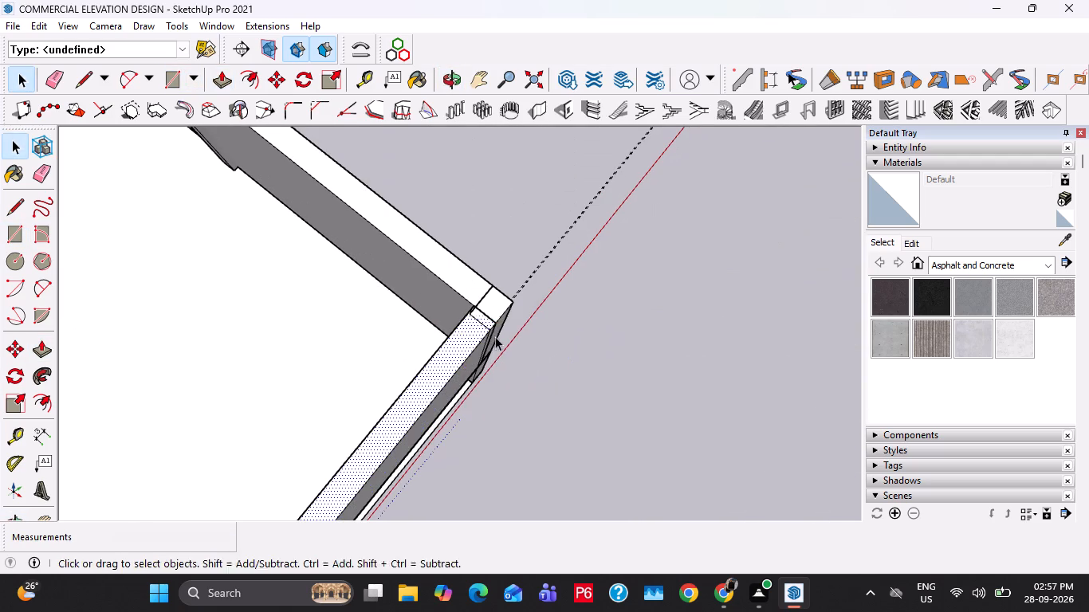
Push the front wall's far end face back 3" so it meets the corner column's inner face.
{"action": "middle_click_drag", "start_coordinate": [489, 338], "coordinate": [114, 205]}
{"action": "scroll", "coordinate": [313, 218], "scroll_direction": "up", "scroll_amount": 3}
{"action": "left_click", "coordinate": [497, 165]}
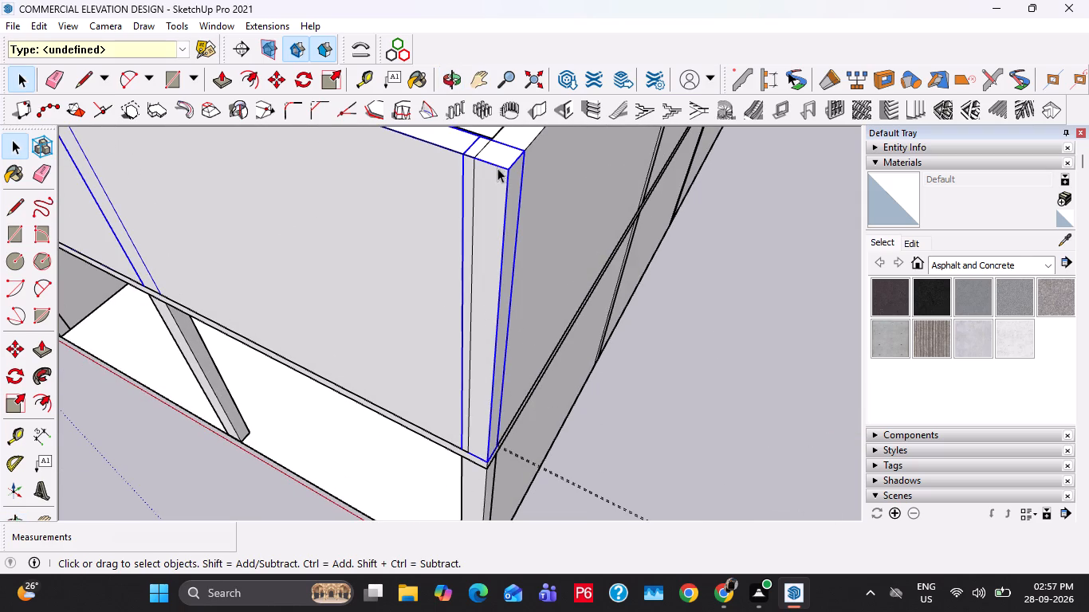
{"action": "key", "text": "p"}
{"action": "left_click", "coordinate": [500, 182]}
{"action": "left_click", "coordinate": [476, 163]}
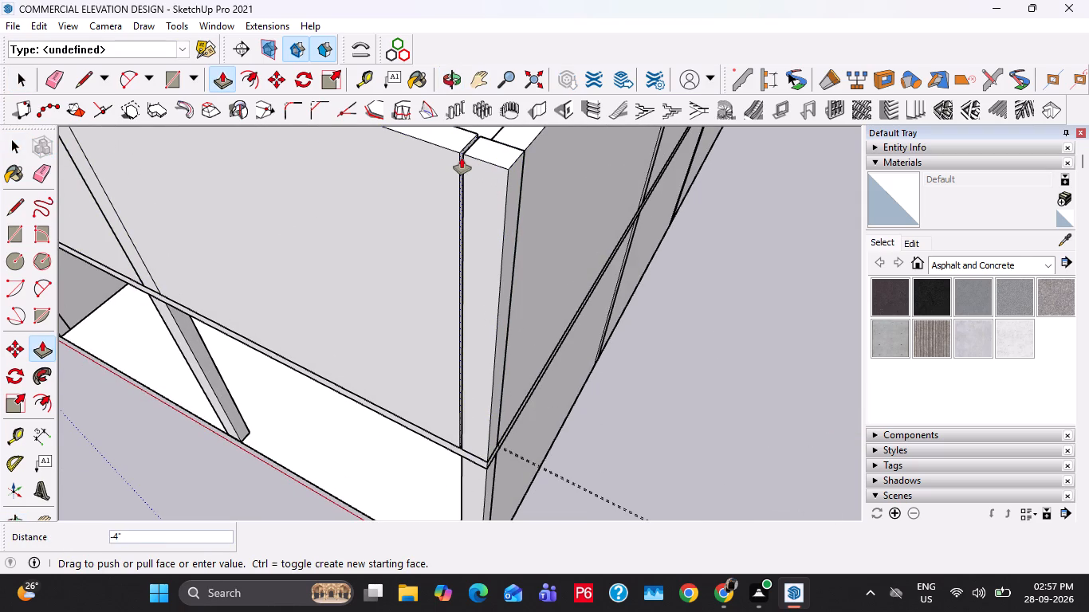
{"action": "middle_click_drag", "start_coordinate": [471, 159], "coordinate": [555, 249]}
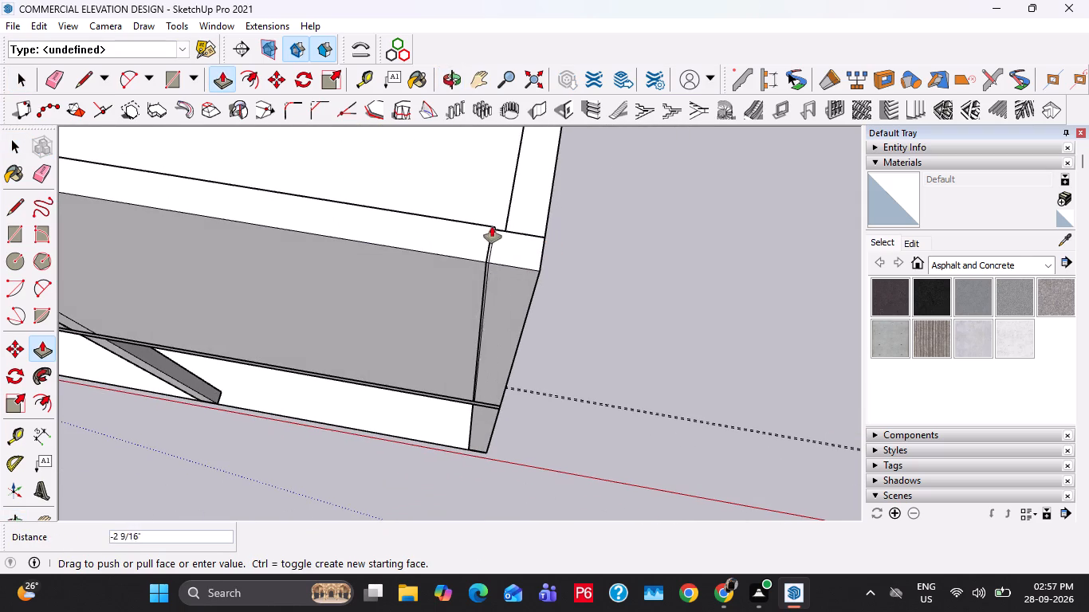
{"action": "middle_click_drag", "start_coordinate": [487, 263], "coordinate": [612, 246]}
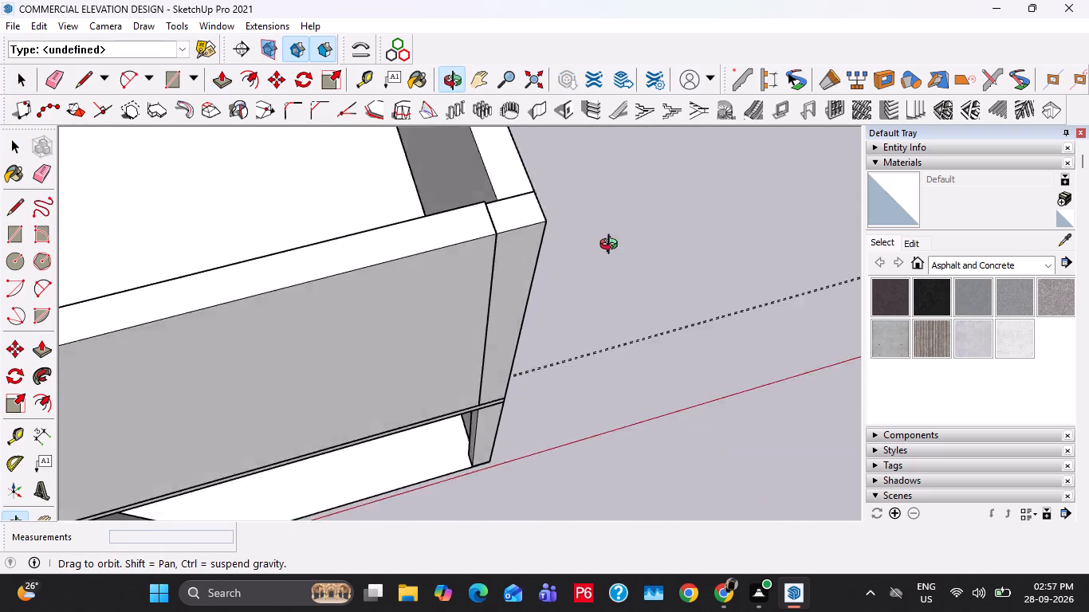
{"action": "middle_click_drag", "start_coordinate": [612, 246], "coordinate": [677, 222]}
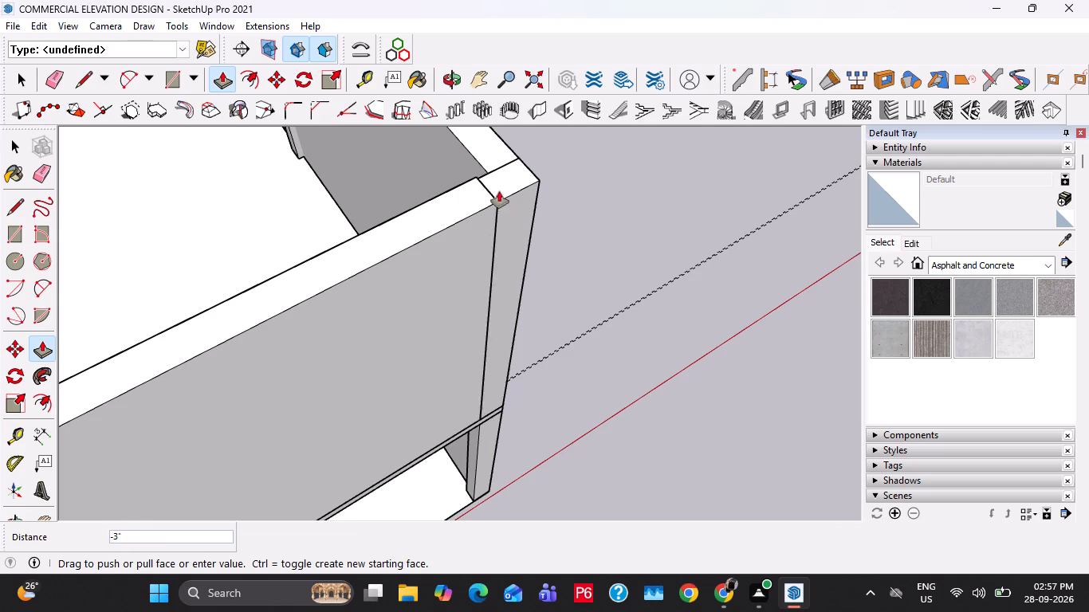
{"action": "middle_click_drag", "start_coordinate": [497, 199], "coordinate": [415, 127]}
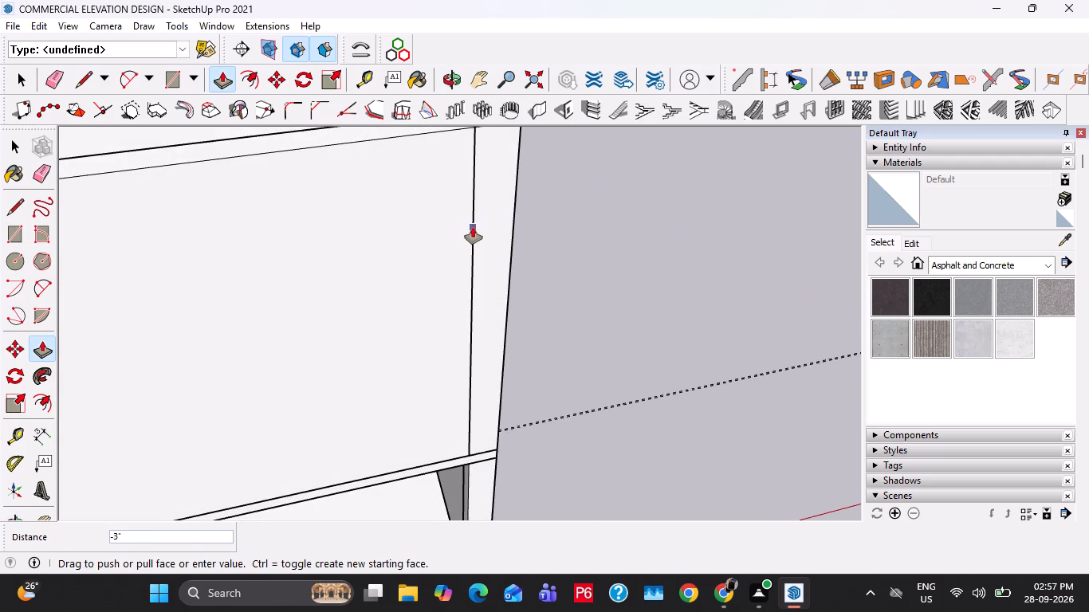
{"action": "left_click", "coordinate": [473, 227]}
{"action": "key", "text": "space"}
Select all of the upper storey's front wall geometry and make it a group.
{"action": "scroll", "coordinate": [455, 269], "scroll_direction": "down", "scroll_amount": 3}
{"action": "middle_click_drag", "start_coordinate": [445, 273], "coordinate": [343, 319]}
{"action": "scroll", "coordinate": [419, 196], "scroll_direction": "up", "scroll_amount": 20}
{"action": "scroll", "coordinate": [419, 196], "scroll_direction": "up", "scroll_amount": 2}
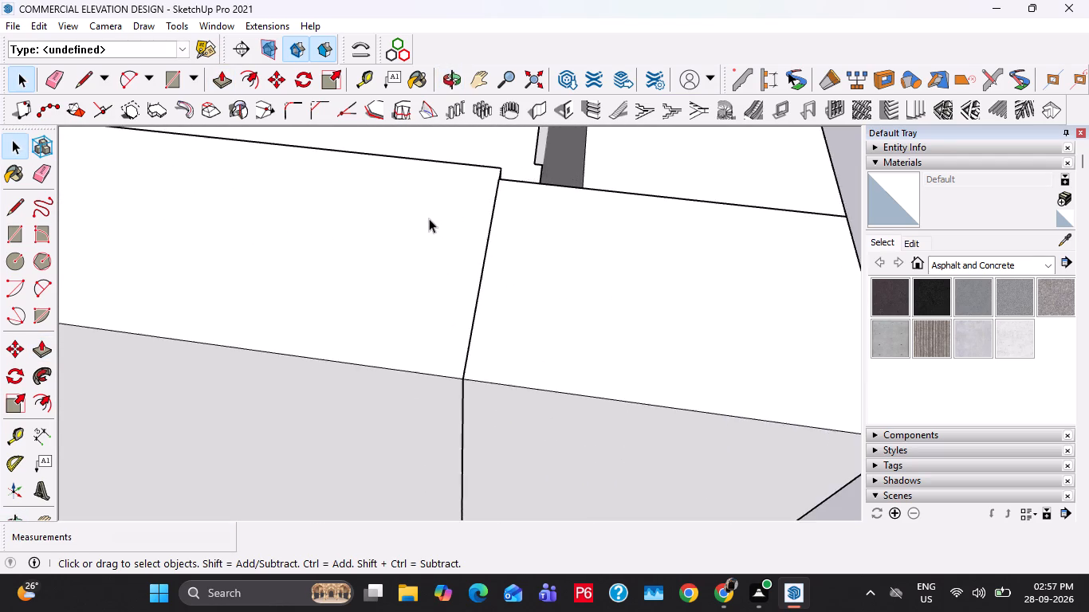
{"action": "middle_click_drag", "start_coordinate": [421, 244], "coordinate": [603, 203]}
{"action": "scroll", "coordinate": [335, 351], "scroll_direction": "down", "scroll_amount": 20}
{"action": "scroll", "coordinate": [335, 351], "scroll_direction": "down", "scroll_amount": 3}
{"action": "middle_click_drag", "start_coordinate": [345, 367], "coordinate": [190, 352]}
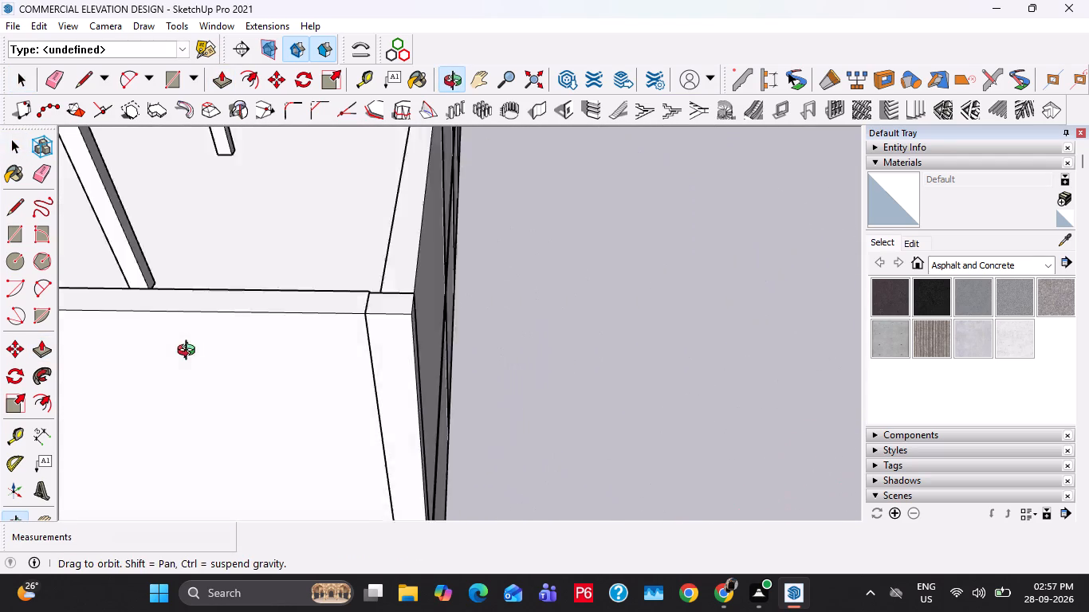
{"action": "middle_click_drag", "start_coordinate": [190, 352], "coordinate": [783, 320]}
{"action": "scroll", "coordinate": [689, 323], "scroll_direction": "down", "scroll_amount": 11, "text": "shift"}
{"action": "middle_click_drag", "start_coordinate": [363, 297], "coordinate": [563, 319], "text": "shift"}
{"action": "scroll", "coordinate": [462, 320], "scroll_direction": "up", "scroll_amount": 8}
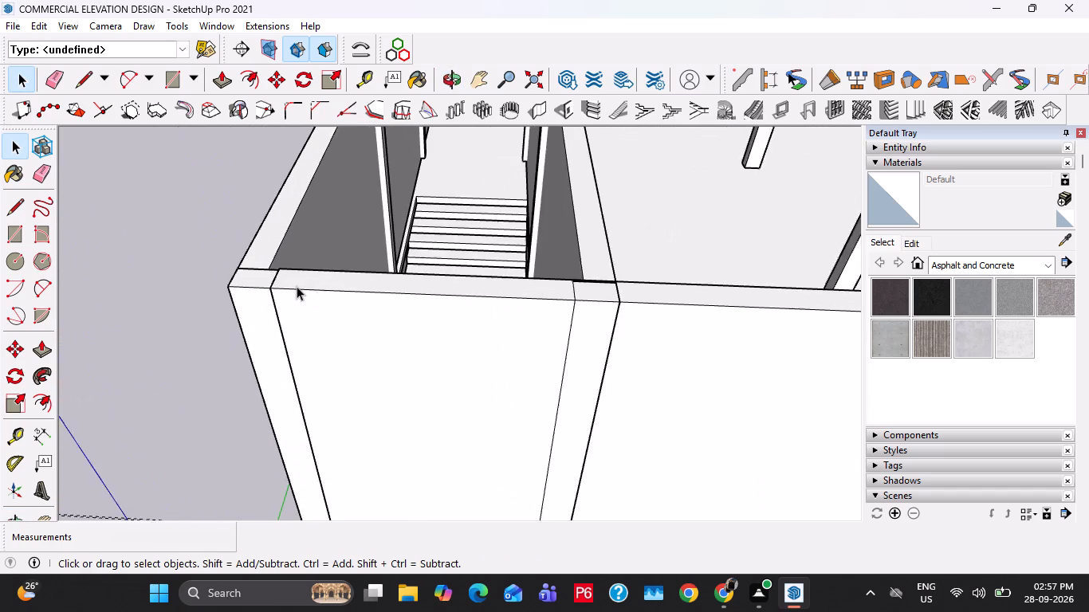
{"action": "scroll", "coordinate": [297, 286], "scroll_direction": "up", "scroll_amount": 3}
{"action": "left_click", "coordinate": [293, 298]}
{"action": "middle_click_drag", "start_coordinate": [280, 288], "coordinate": [552, 255]}
{"action": "triple_click", "coordinate": [449, 355]}
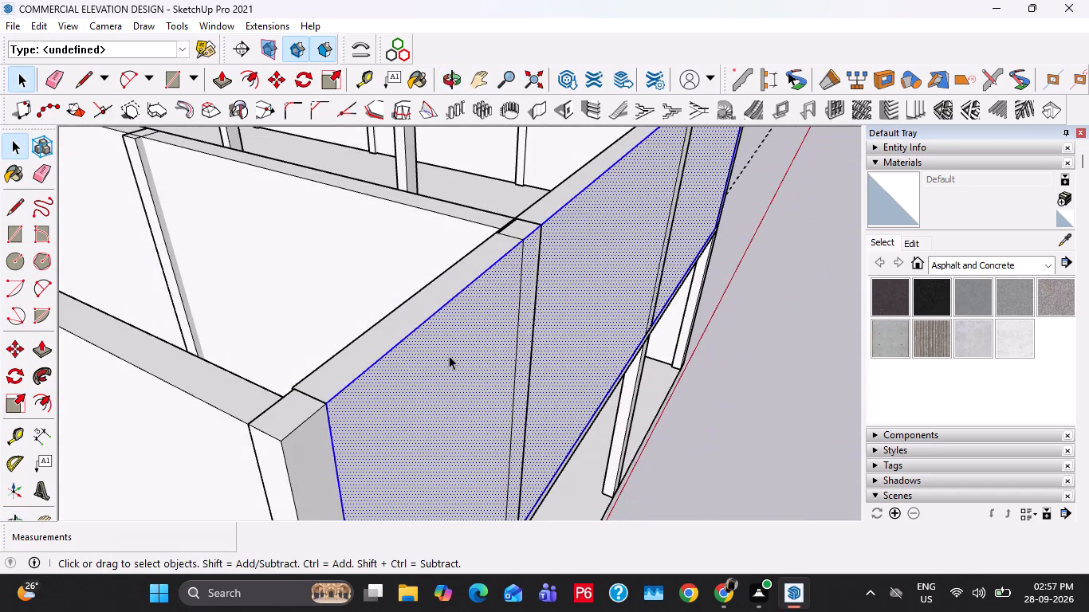
{"action": "left_click", "coordinate": [449, 355]}
{"action": "right_click", "coordinate": [449, 355]}
{"action": "left_click", "coordinate": [525, 216]}
Examine the reference facade image alongside the front of the model.
{"action": "scroll", "coordinate": [330, 249], "scroll_direction": "down", "scroll_amount": 8}
{"action": "scroll", "coordinate": [325, 265], "scroll_direction": "up", "scroll_amount": 1}
{"action": "scroll", "coordinate": [325, 265], "scroll_direction": "down", "scroll_amount": 10}
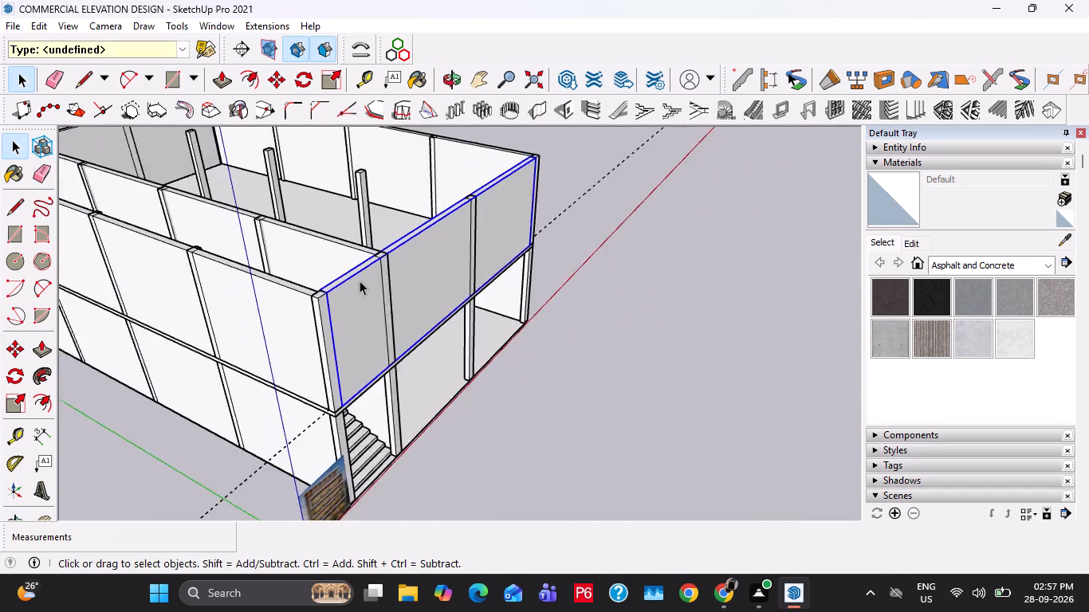
{"action": "scroll", "coordinate": [360, 280], "scroll_direction": "down", "scroll_amount": 3}
{"action": "middle_click_drag", "start_coordinate": [464, 309], "coordinate": [274, 258]}
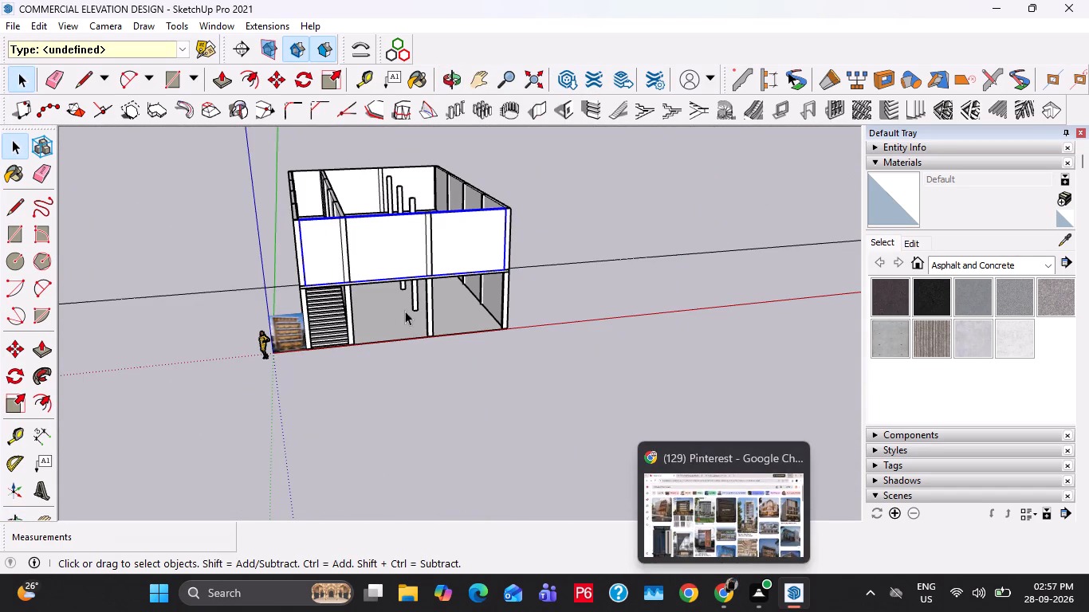
{"action": "scroll", "coordinate": [356, 342], "scroll_direction": "up", "scroll_amount": 20}
{"action": "middle_click_drag", "start_coordinate": [378, 457], "coordinate": [356, 430], "text": "shift"}
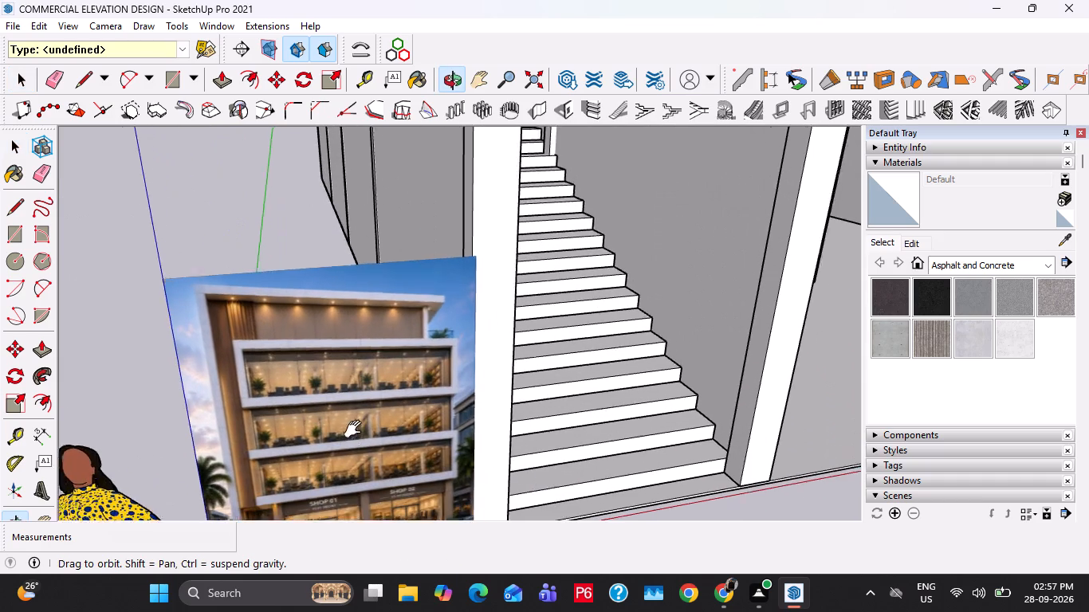
{"action": "middle_click_drag", "start_coordinate": [356, 430], "coordinate": [249, 361], "text": "shift"}
{"action": "scroll", "coordinate": [233, 289], "scroll_direction": "down", "scroll_amount": 5}
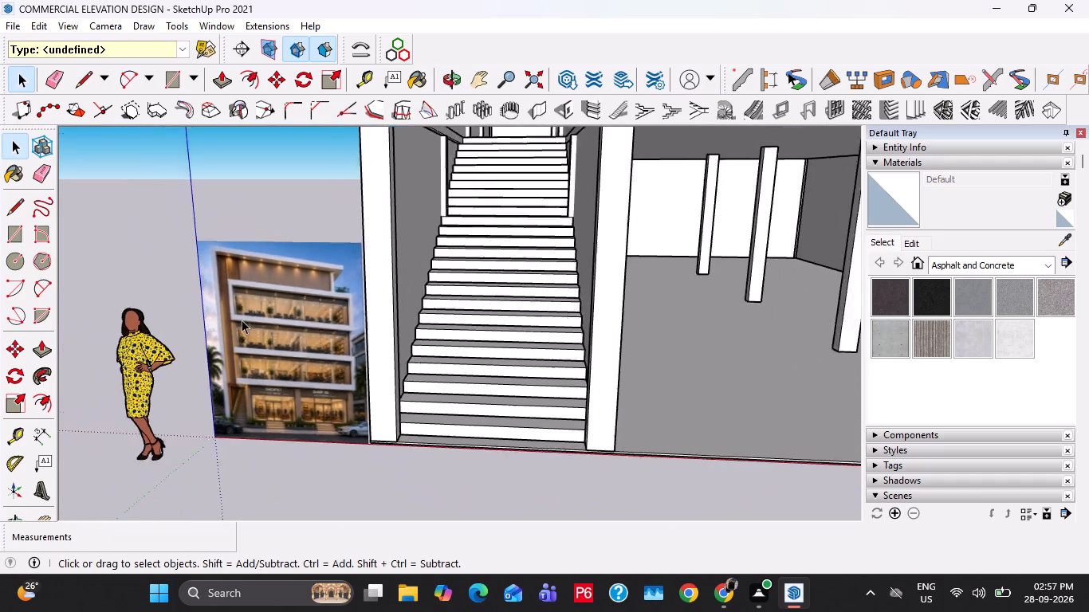
{"action": "scroll", "coordinate": [242, 320], "scroll_direction": "down", "scroll_amount": 2}
{"action": "middle_click_drag", "start_coordinate": [394, 285], "coordinate": [331, 369], "text": "shift"}
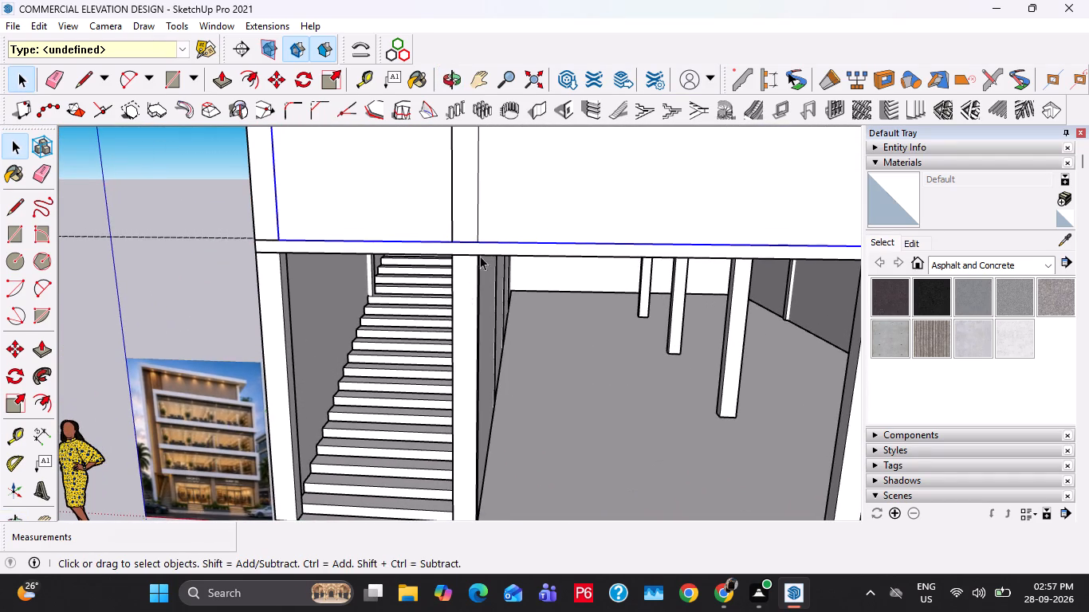
{"action": "middle_click_drag", "start_coordinate": [531, 214], "coordinate": [478, 303], "text": "shift"}
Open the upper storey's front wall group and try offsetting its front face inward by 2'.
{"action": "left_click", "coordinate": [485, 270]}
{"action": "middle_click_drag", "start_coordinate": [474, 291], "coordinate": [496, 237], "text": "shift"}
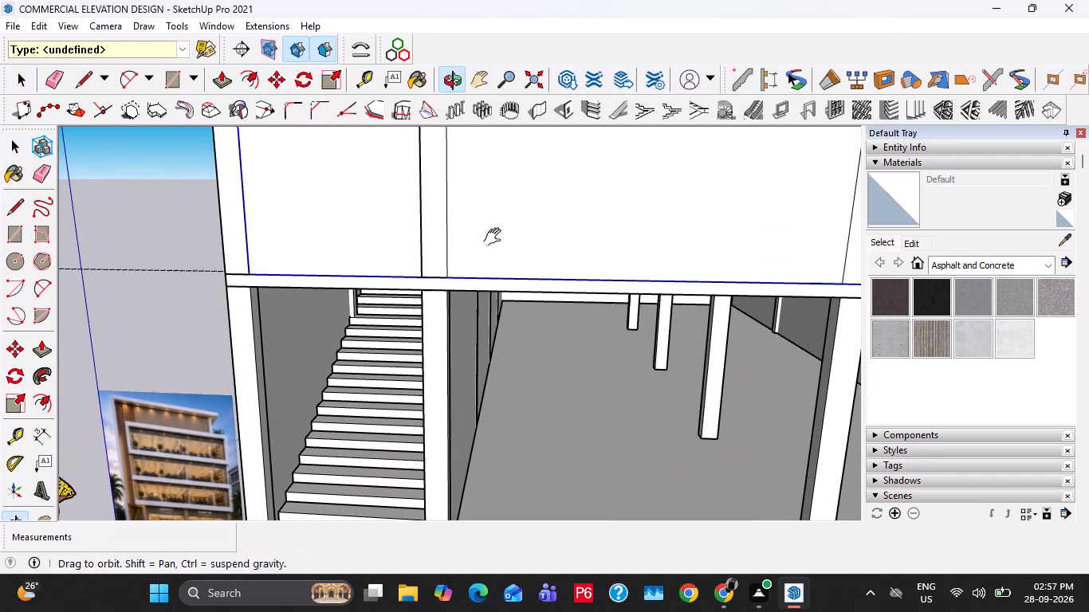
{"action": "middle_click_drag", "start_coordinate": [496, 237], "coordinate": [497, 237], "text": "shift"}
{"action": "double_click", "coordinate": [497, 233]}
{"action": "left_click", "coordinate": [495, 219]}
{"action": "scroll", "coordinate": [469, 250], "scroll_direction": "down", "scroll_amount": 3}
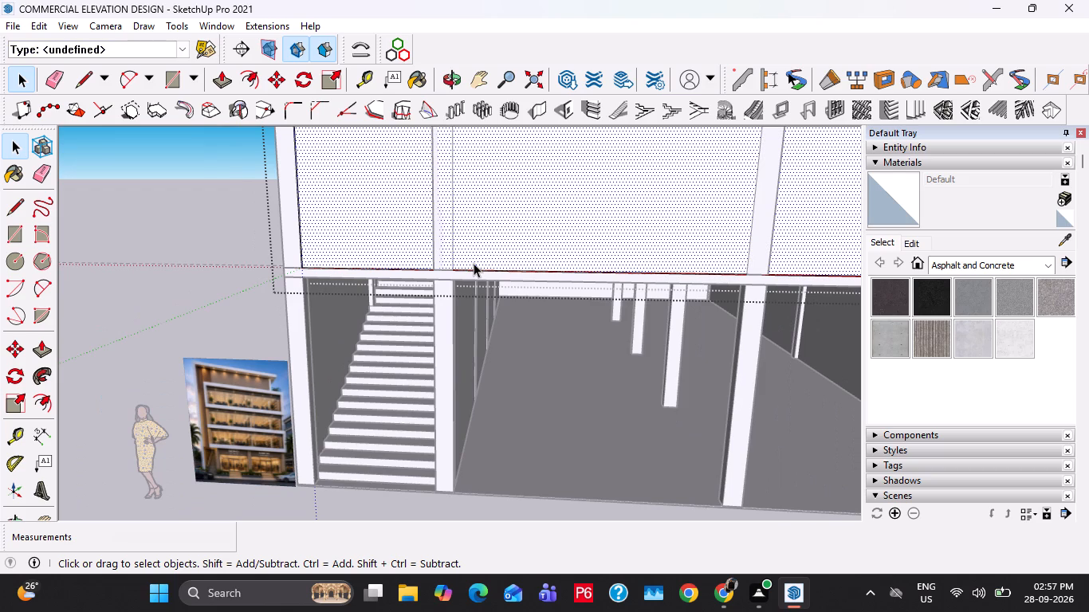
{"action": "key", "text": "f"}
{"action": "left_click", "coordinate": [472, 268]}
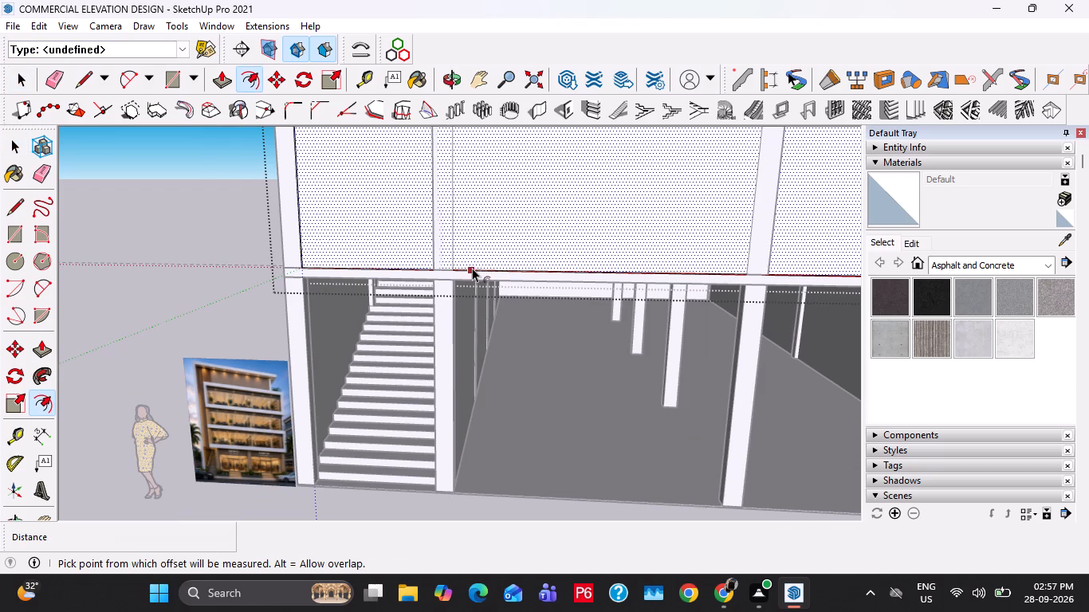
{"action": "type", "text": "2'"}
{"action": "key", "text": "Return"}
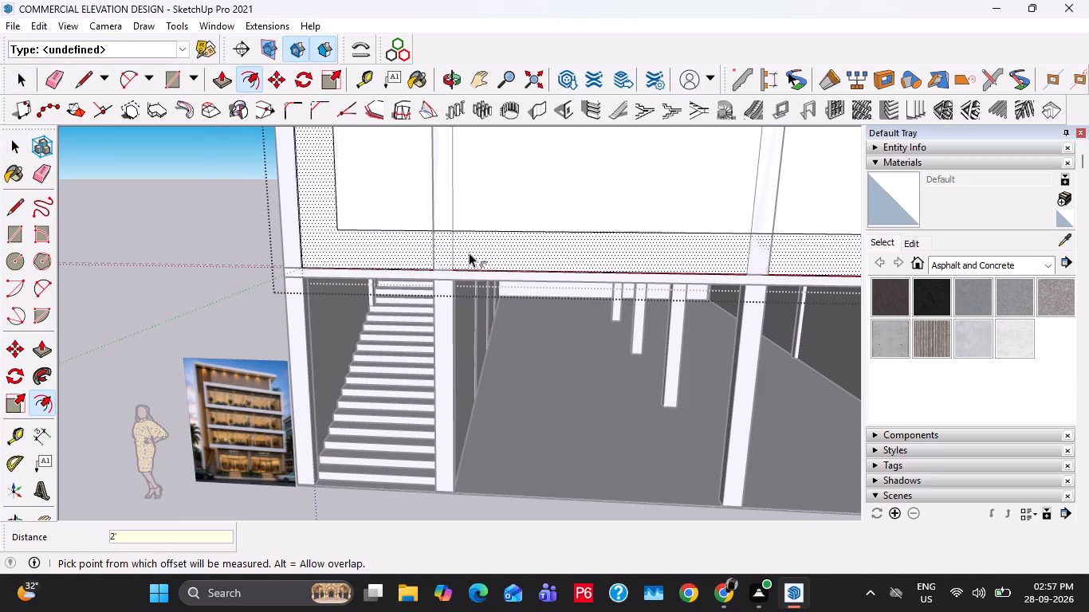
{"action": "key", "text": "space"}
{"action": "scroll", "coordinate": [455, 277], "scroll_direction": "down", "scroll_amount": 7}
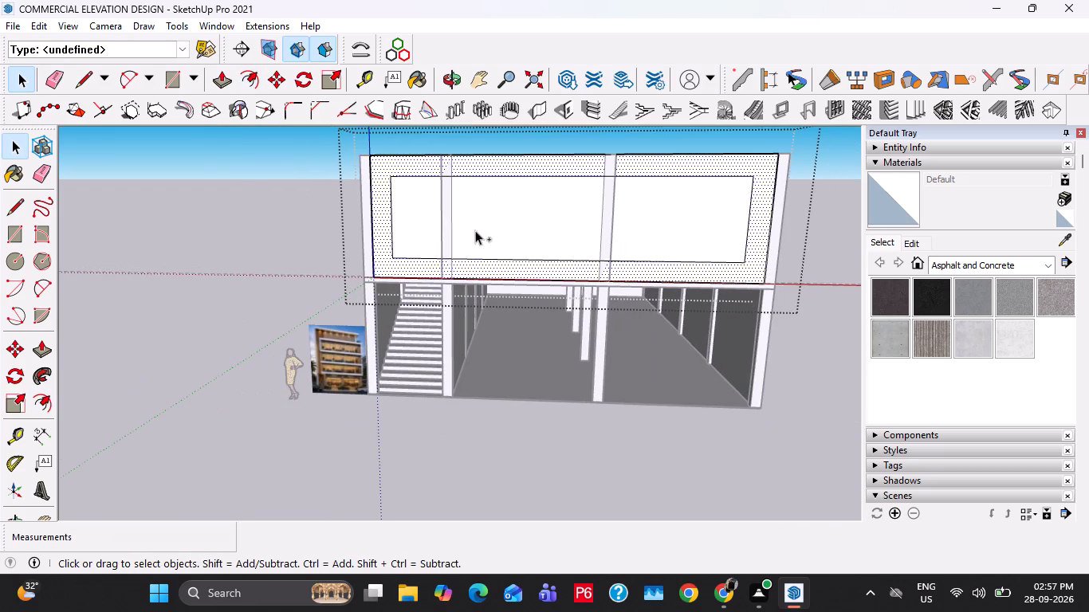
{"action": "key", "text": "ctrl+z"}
Offset the front wall face's outline inward by 1'6".
{"action": "scroll", "coordinate": [469, 235], "scroll_direction": "up", "scroll_amount": 5, "text": "ctrl"}
{"action": "key", "text": "f"}
{"action": "left_click", "coordinate": [470, 297]}
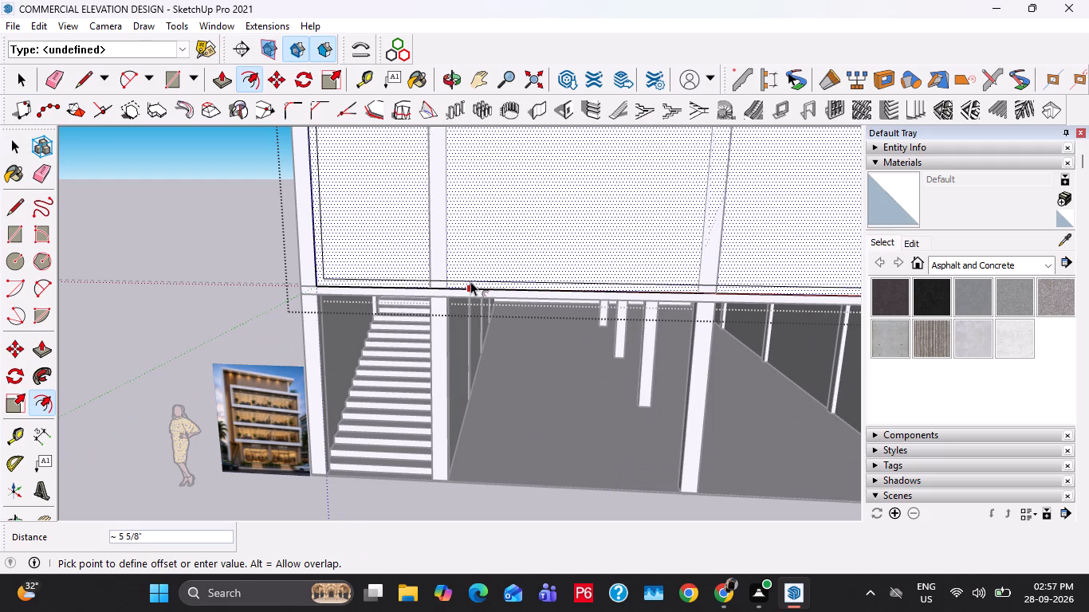
{"action": "type", "text": "1'6\""}
{"action": "key", "text": "Return"}
{"action": "key", "text": "space"}
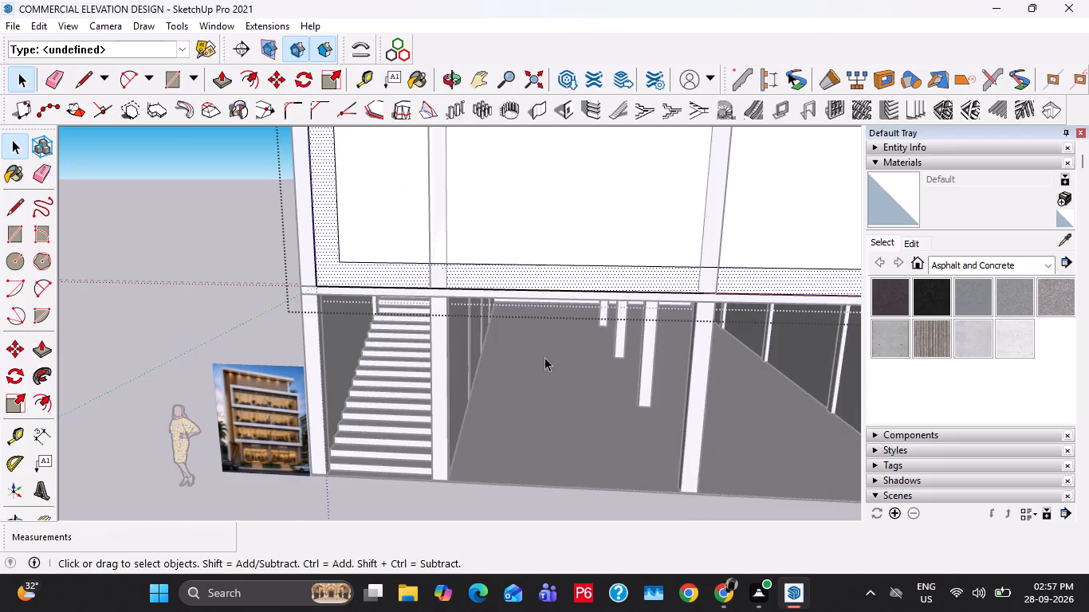
{"action": "key", "text": "Escape"}
Copy the inner rectangular face with its edges 50' along the red axis, clear of the building on the stair side.
{"action": "scroll", "coordinate": [462, 312], "scroll_direction": "down", "scroll_amount": 3}
{"action": "middle_click_drag", "start_coordinate": [457, 245], "coordinate": [462, 343], "text": "shift"}
{"action": "double_click", "coordinate": [475, 328]}
{"action": "left_click", "coordinate": [505, 311]}
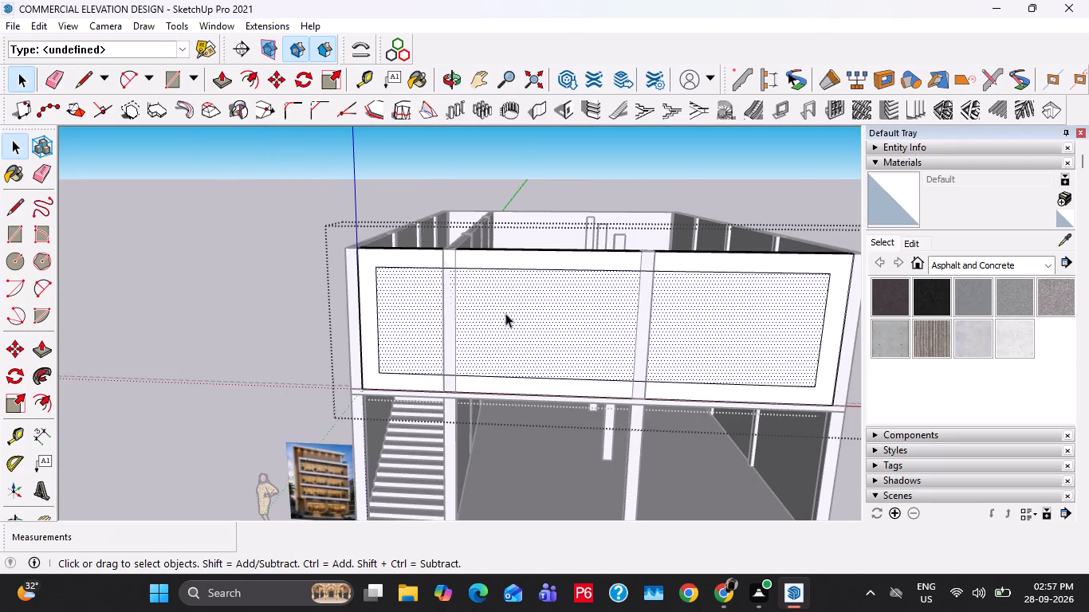
{"action": "double_click", "coordinate": [507, 319]}
{"action": "scroll", "coordinate": [507, 319], "scroll_direction": "down", "scroll_amount": 5}
{"action": "key", "text": "m"}
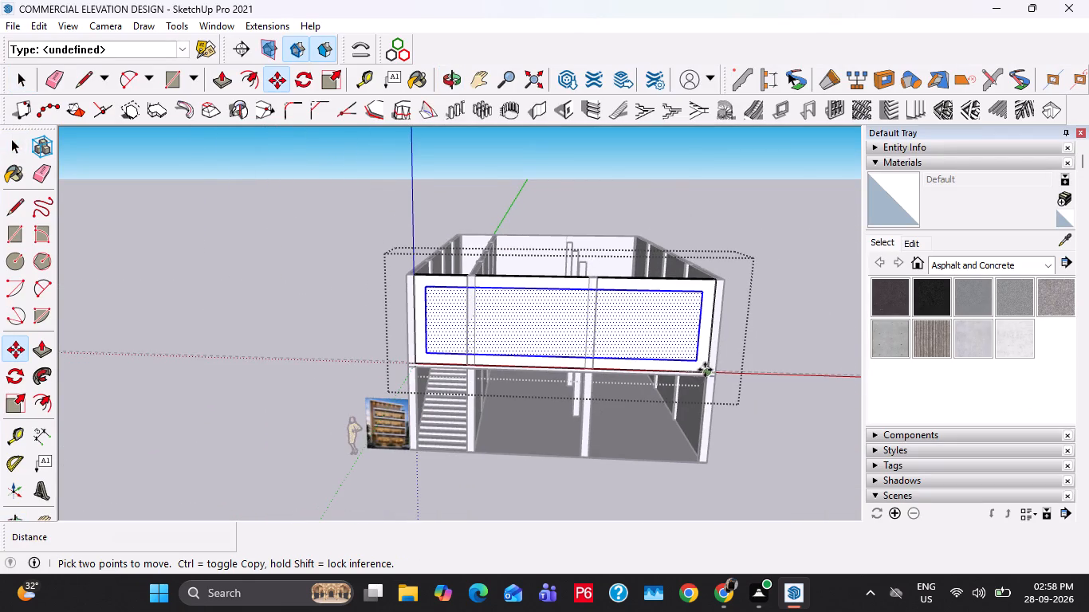
{"action": "left_click", "coordinate": [700, 363]}
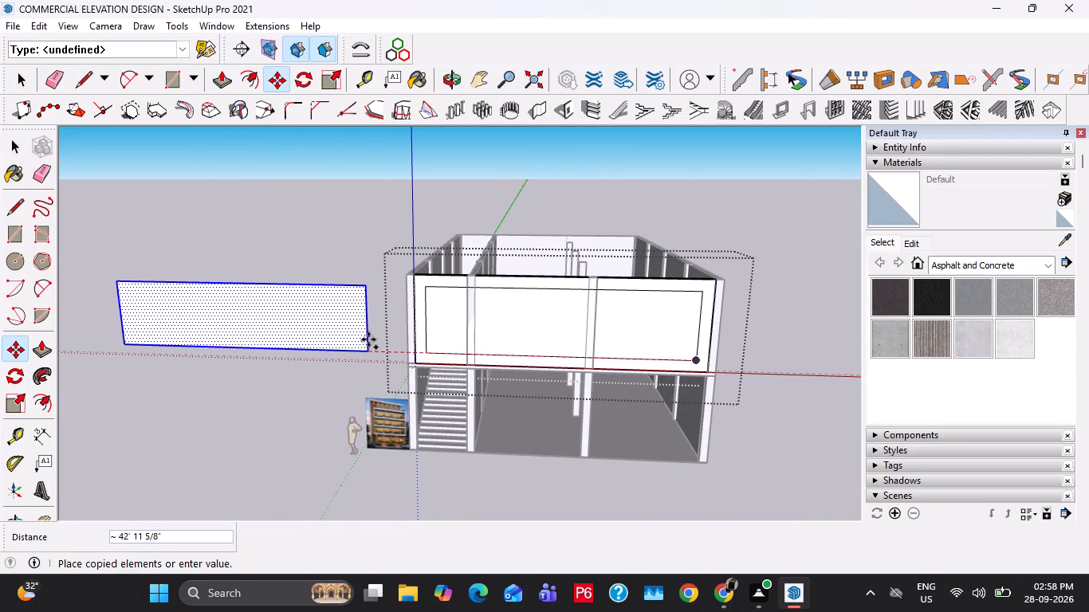
{"action": "type", "text": "50'"}
{"action": "key", "text": "Return"}
{"action": "key", "text": "space"}
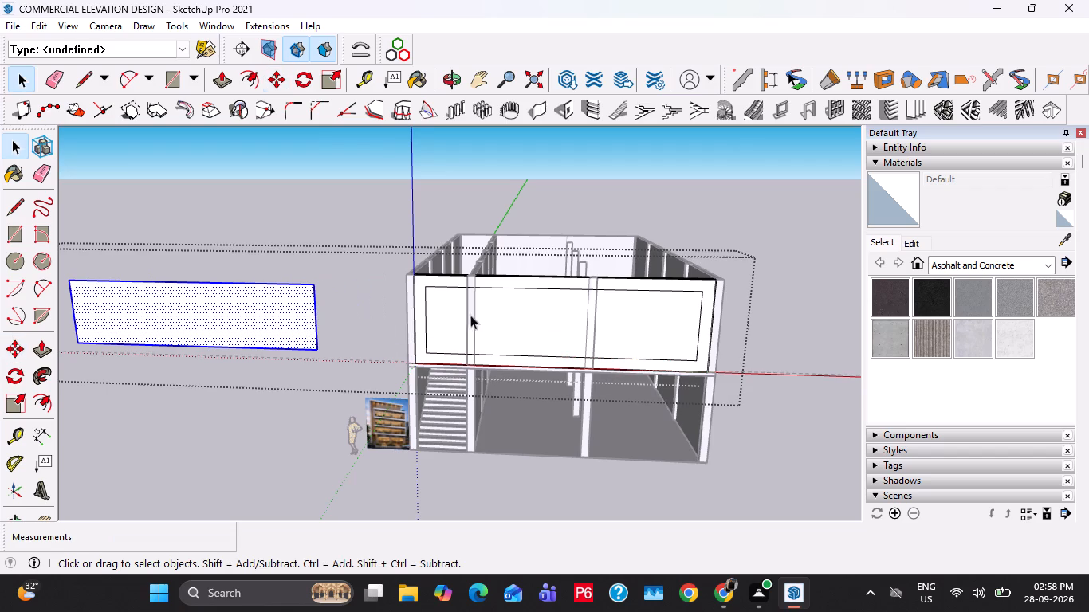
Push/Pull the front wall's inner rectangle back 9" through the wall thickness to cut the facade opening.
{"action": "left_click", "coordinate": [533, 313]}
{"action": "key", "text": "p"}
{"action": "left_click", "coordinate": [528, 332]}
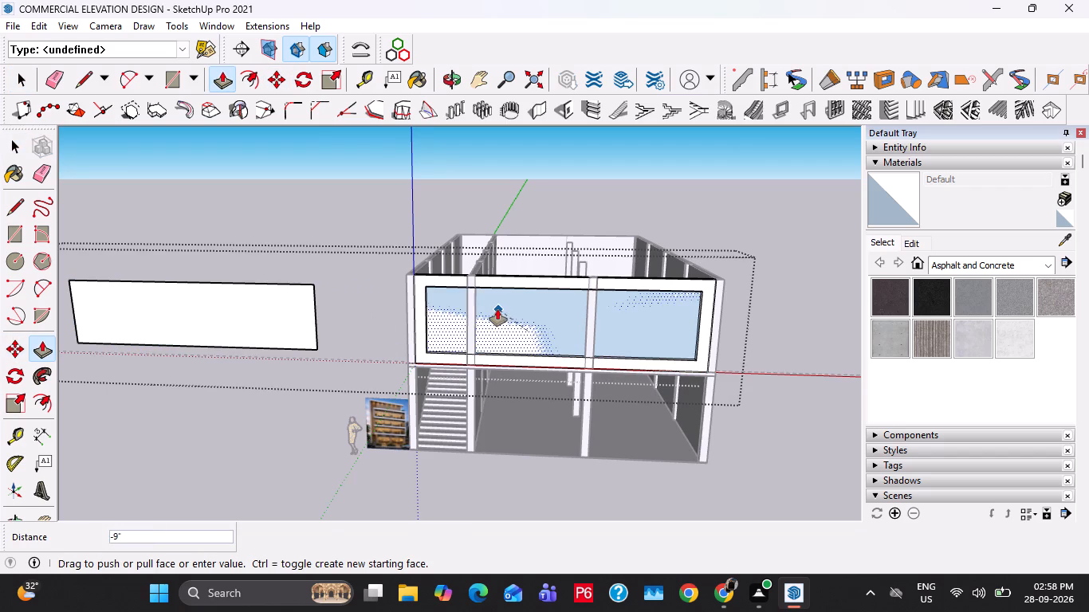
{"action": "left_click", "coordinate": [497, 309]}
{"action": "scroll", "coordinate": [436, 347], "scroll_direction": "up", "scroll_amount": 8}
{"action": "key", "text": "space"}
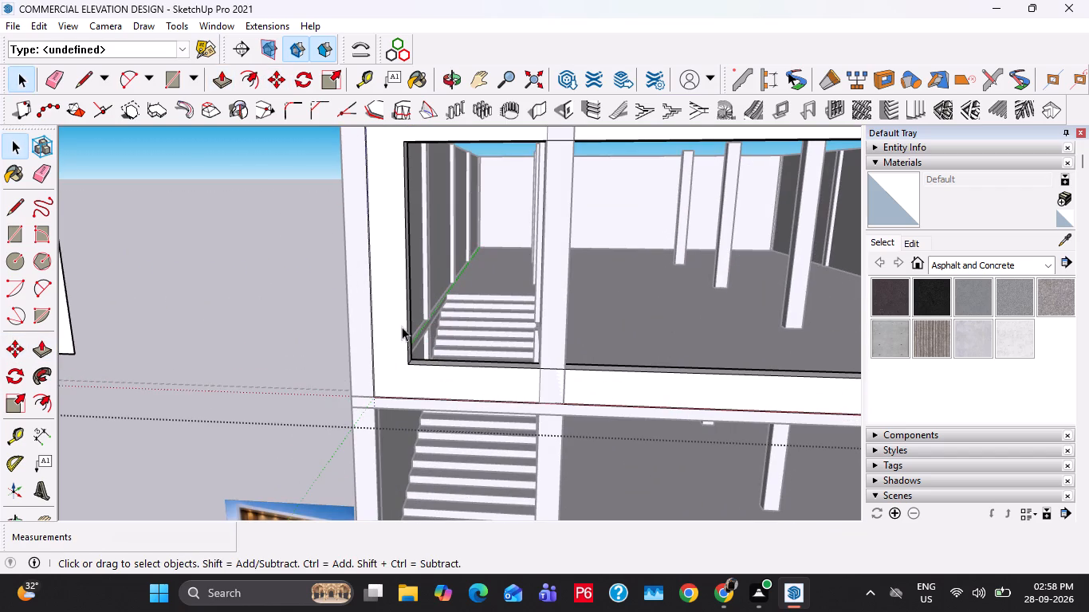
Place a vertical guide on the opening's stair-side edge and draw a line along it from the wall's top edge downward.
{"action": "key", "text": "t"}
{"action": "double_click", "coordinate": [404, 311]}
{"action": "scroll", "coordinate": [413, 243], "scroll_direction": "up", "scroll_amount": 1}
{"action": "middle_click_drag", "start_coordinate": [413, 241], "coordinate": [427, 345], "text": "shift"}
{"action": "scroll", "coordinate": [425, 262], "scroll_direction": "up", "scroll_amount": 1}
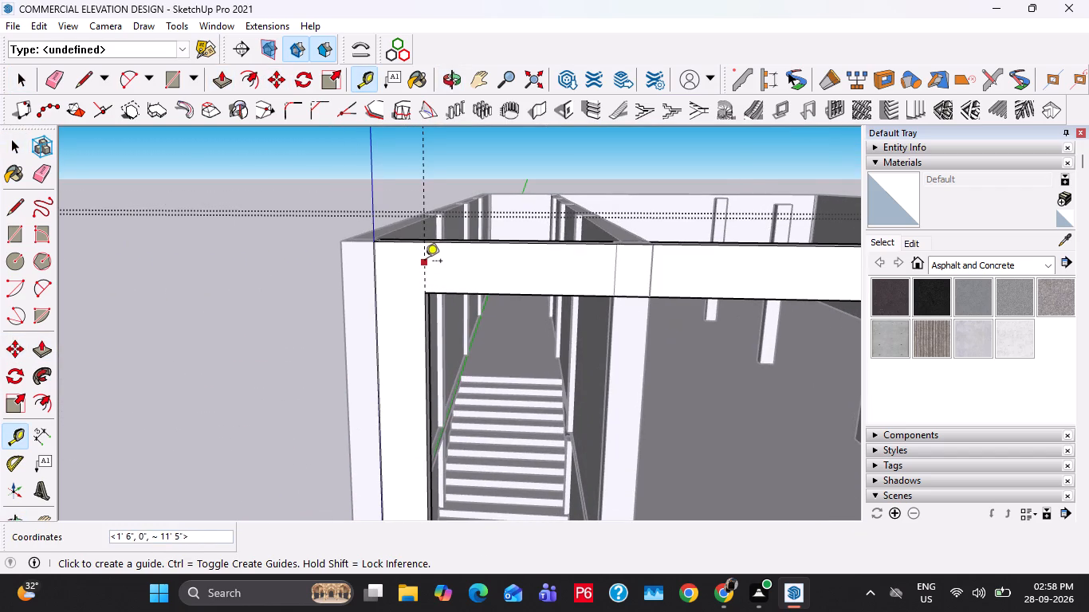
{"action": "key", "text": "space"}
{"action": "type", "text": "L"}
{"action": "left_click", "coordinate": [426, 245]}
{"action": "scroll", "coordinate": [437, 404], "scroll_direction": "down", "scroll_amount": 3}
{"action": "middle_click_drag", "start_coordinate": [442, 430], "coordinate": [434, 411], "text": "shift"}
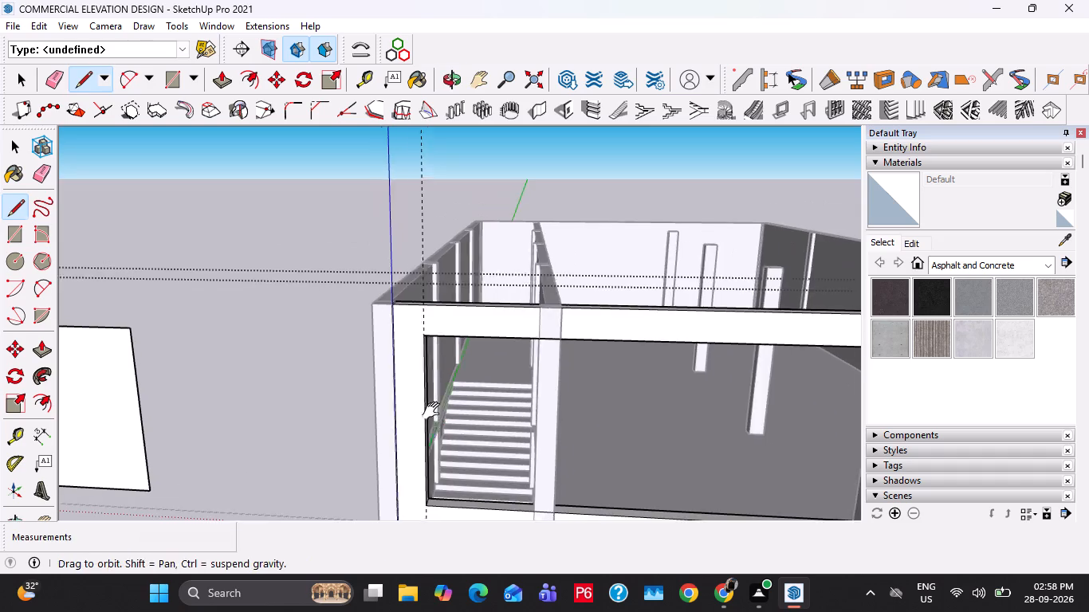
{"action": "middle_click_drag", "start_coordinate": [434, 411], "coordinate": [433, 324], "text": "shift"}
{"action": "left_click", "coordinate": [427, 380]}
{"action": "middle_click_drag", "start_coordinate": [407, 346], "coordinate": [497, 376]}
Delete the face covering the facade opening and close the front wall group.
{"action": "key", "text": "space"}
{"action": "left_click", "coordinate": [542, 279]}
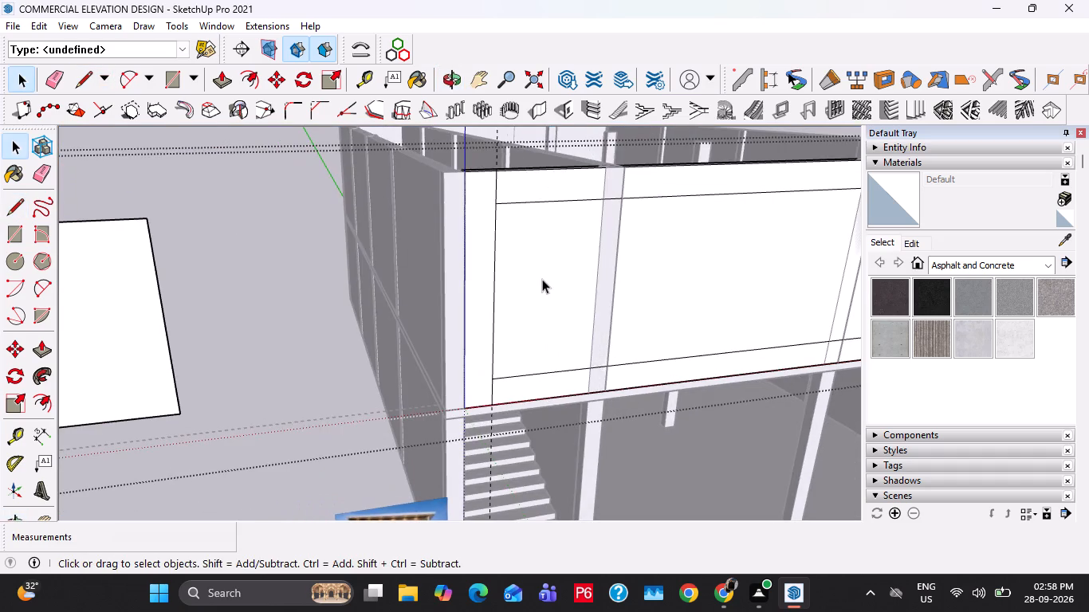
{"action": "middle_click_drag", "start_coordinate": [549, 279], "coordinate": [615, 307]}
{"action": "key", "text": "Delete"}
{"action": "scroll", "coordinate": [530, 293], "scroll_direction": "up", "scroll_amount": 7}
{"action": "middle_click_drag", "start_coordinate": [519, 270], "coordinate": [548, 340]}
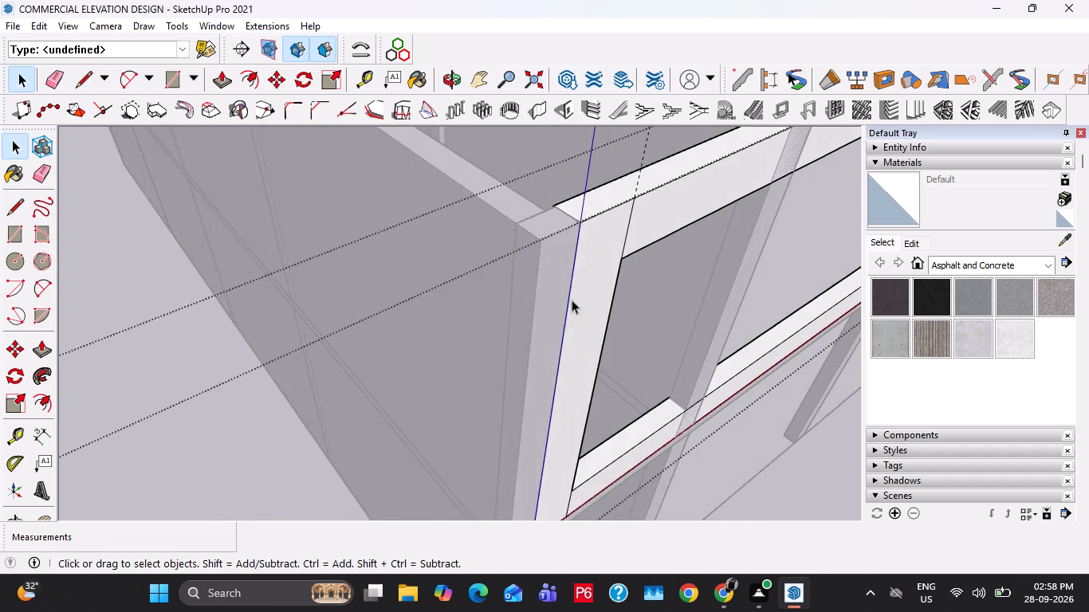
{"action": "scroll", "coordinate": [573, 268], "scroll_direction": "up", "scroll_amount": 2}
{"action": "key", "text": "Escape"}
{"action": "scroll", "coordinate": [492, 250], "scroll_direction": "down", "scroll_amount": 6}
{"action": "key", "text": "Escape"}
Examine the reference facade image and compare it with the upper storey's front frame and far corner column.
{"action": "middle_click_drag", "start_coordinate": [533, 294], "coordinate": [355, 249]}
{"action": "scroll", "coordinate": [358, 242], "scroll_direction": "down", "scroll_amount": 7}
{"action": "middle_click_drag", "start_coordinate": [398, 269], "coordinate": [602, 315], "text": "shift"}
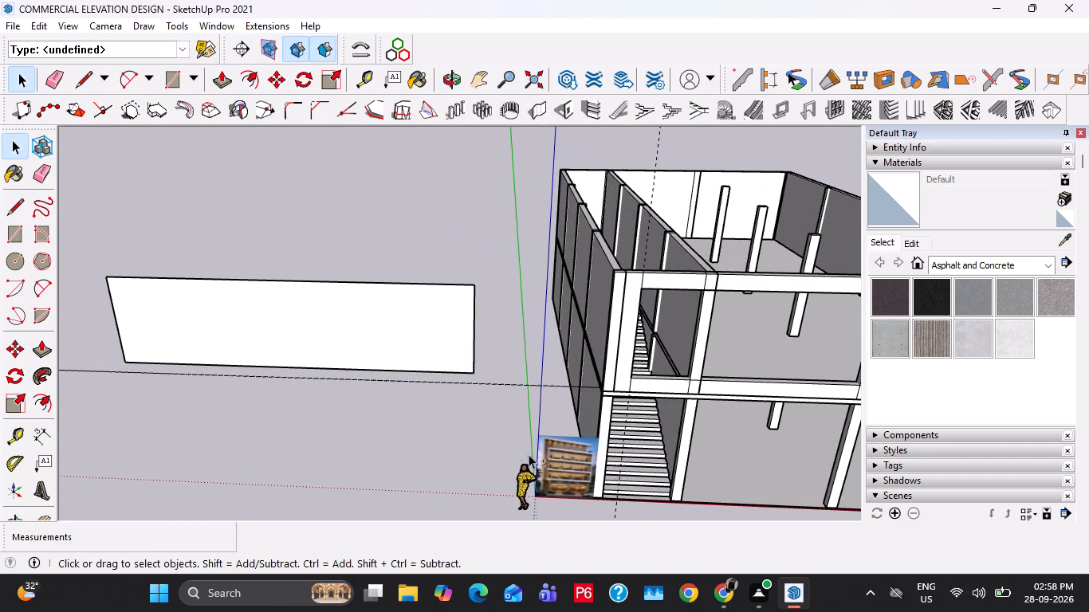
{"action": "scroll", "coordinate": [529, 454], "scroll_direction": "up", "scroll_amount": 14}
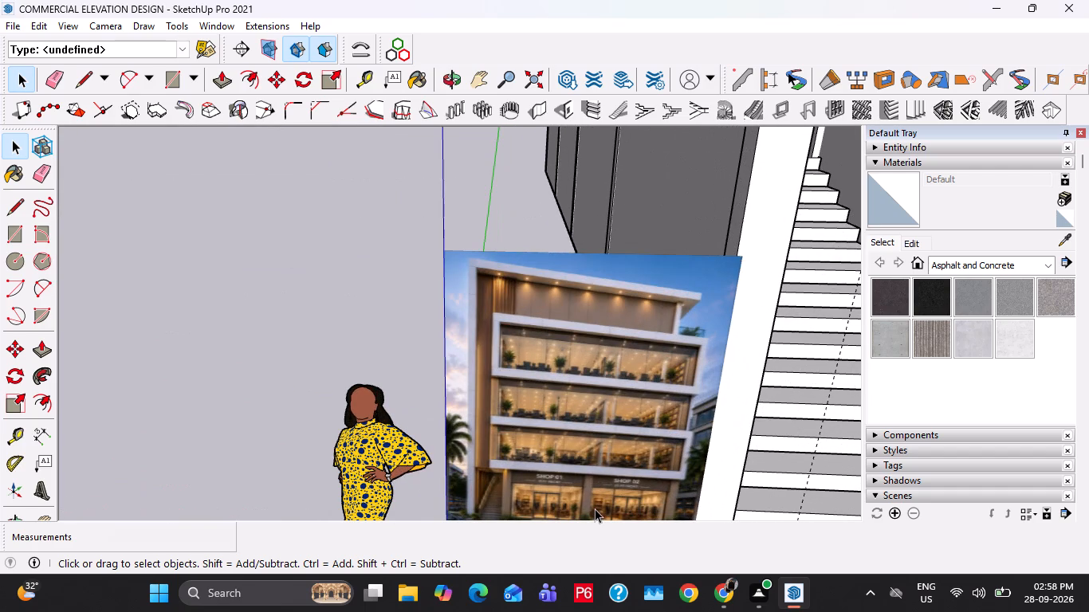
{"action": "scroll", "coordinate": [416, 441], "scroll_direction": "down", "scroll_amount": 14}
{"action": "middle_click_drag", "start_coordinate": [553, 415], "coordinate": [207, 443], "text": "shift"}
{"action": "middle_click_drag", "start_coordinate": [568, 318], "coordinate": [552, 375], "text": "shift"}
{"action": "scroll", "coordinate": [639, 310], "scroll_direction": "up", "scroll_amount": 6}
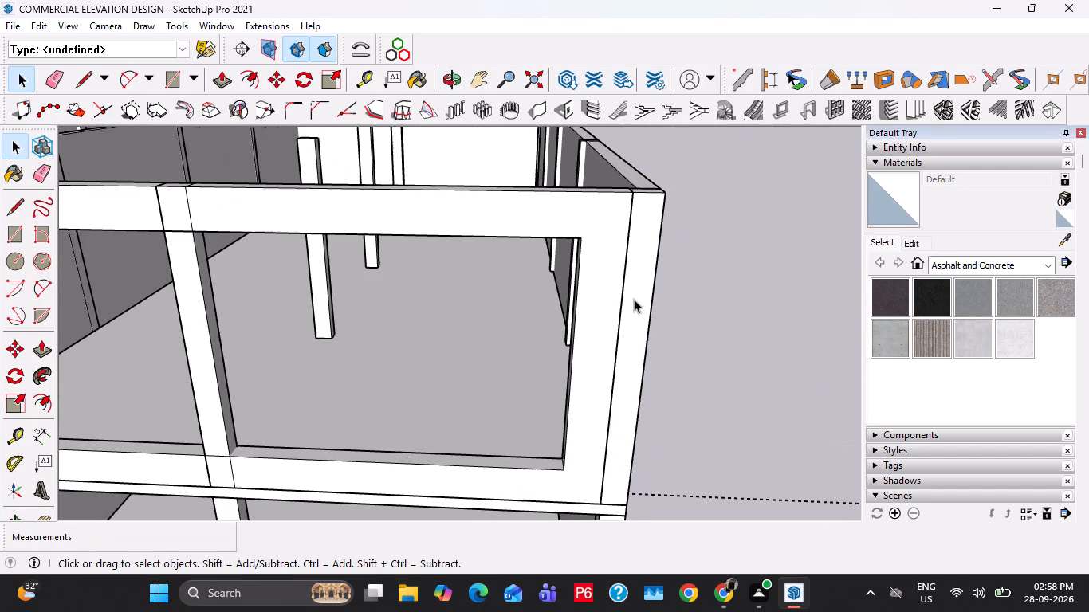
{"action": "left_click", "coordinate": [639, 288]}
{"action": "middle_click_drag", "start_coordinate": [640, 288], "coordinate": [584, 320]}
{"action": "scroll", "coordinate": [587, 305], "scroll_direction": "up", "scroll_amount": 1}
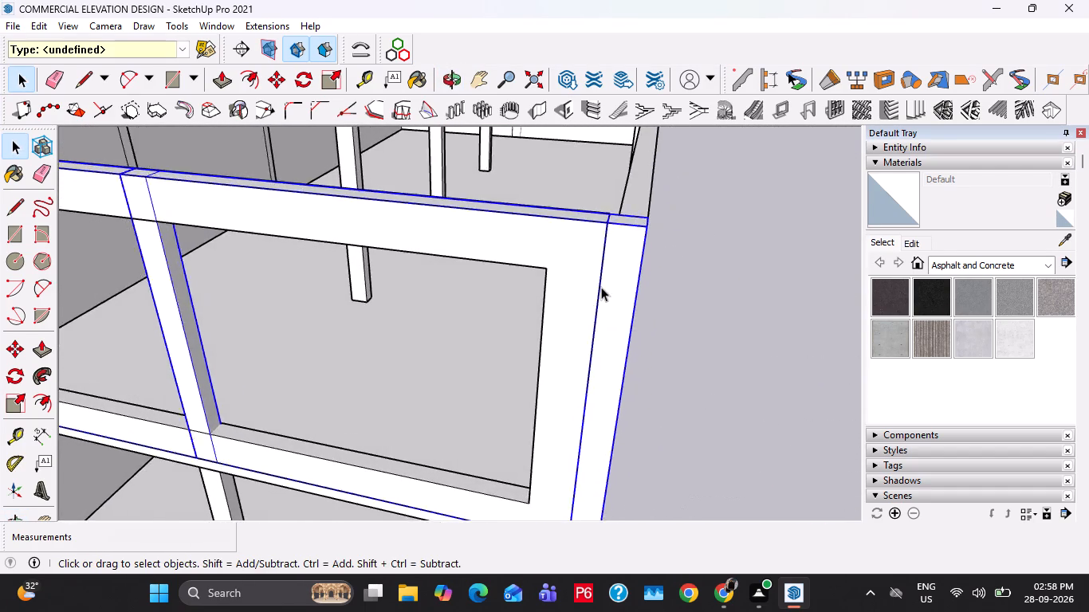
{"action": "scroll", "coordinate": [601, 287], "scroll_direction": "down", "scroll_amount": 13}
{"action": "middle_click_drag", "start_coordinate": [422, 342], "coordinate": [566, 360]}
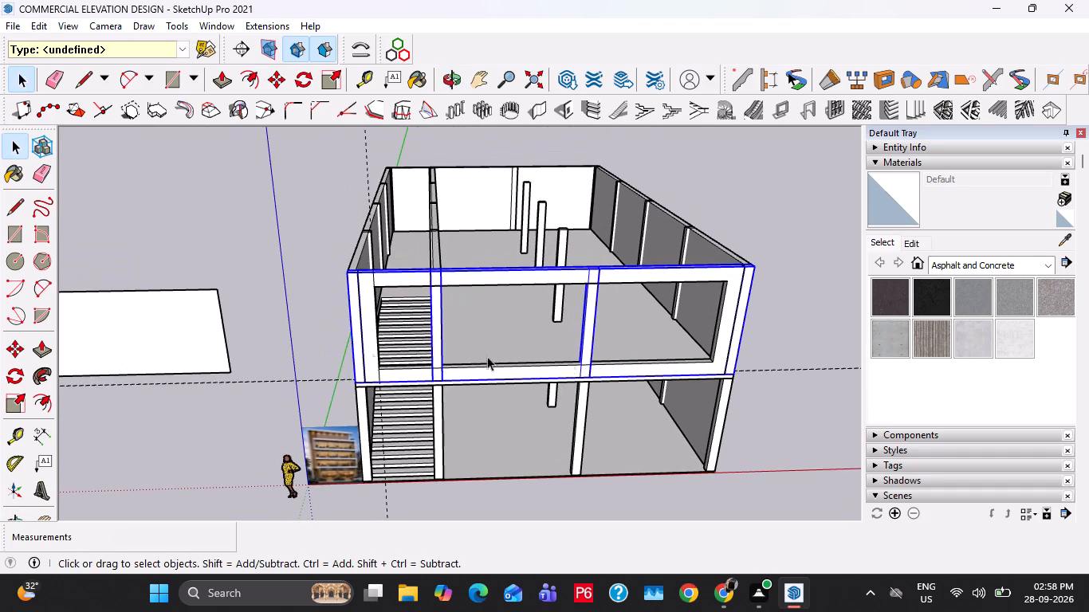
Make the copied rectangular face beside the building, together with its edges, a group.
{"action": "triple_click", "coordinate": [89, 332]}
{"action": "right_click", "coordinate": [89, 332]}
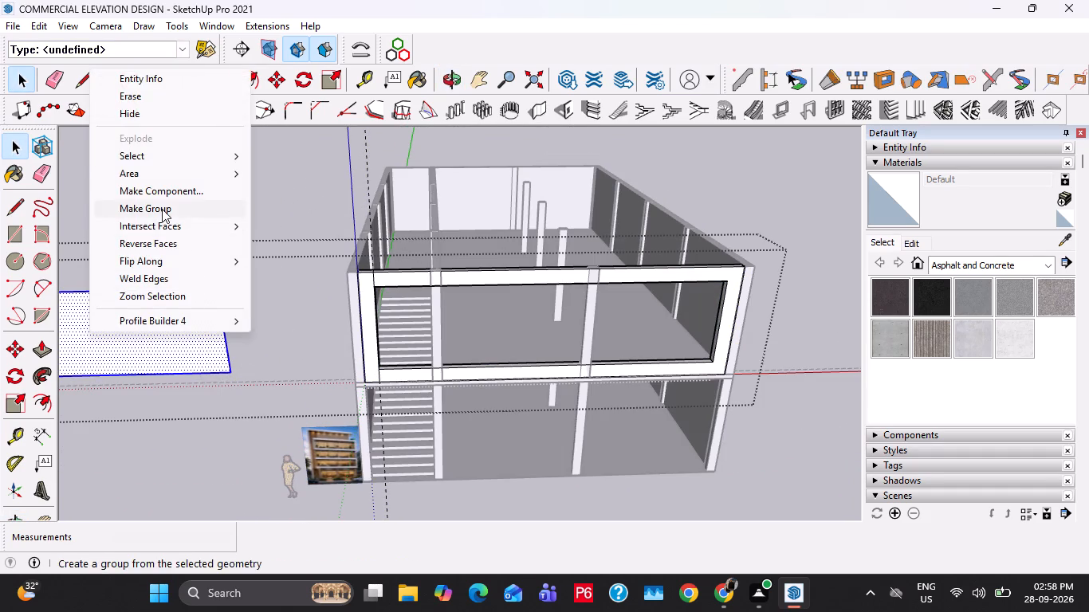
{"action": "left_click", "coordinate": [162, 209]}
{"action": "middle_click_drag", "start_coordinate": [110, 307], "coordinate": [441, 320]}
Move the rectangular panel group 50' back along the red axis so its lower corner meets the facade opening's corner.
{"action": "key", "text": "m"}
{"action": "left_click", "coordinate": [183, 401]}
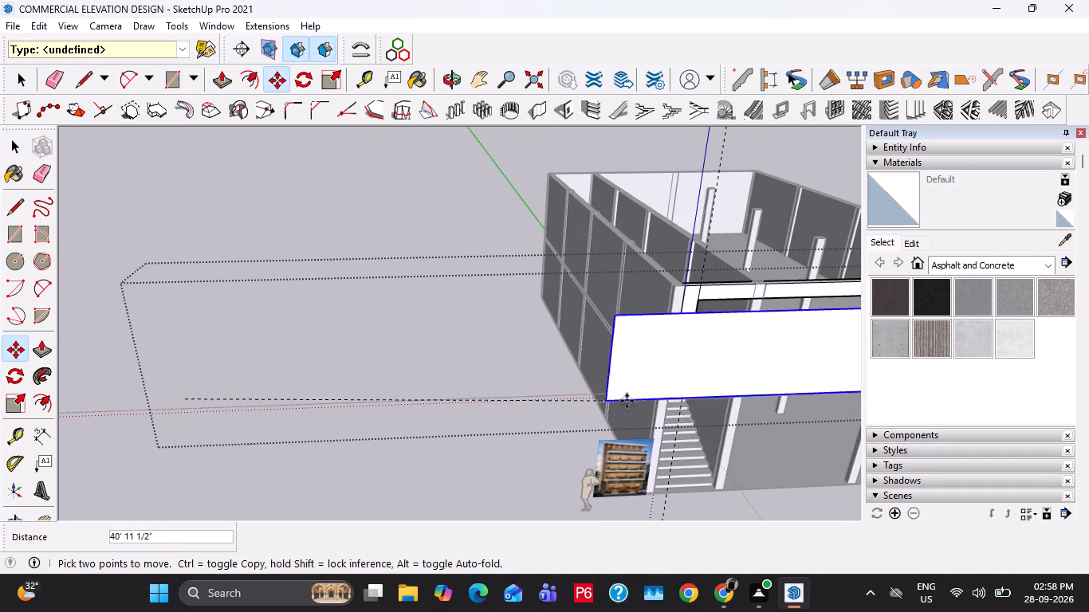
{"action": "scroll", "coordinate": [682, 367], "scroll_direction": "up", "scroll_amount": 3}
{"action": "middle_click_drag", "start_coordinate": [761, 407], "coordinate": [574, 402], "text": "shift"}
{"action": "scroll", "coordinate": [567, 385], "scroll_direction": "up", "scroll_amount": 3}
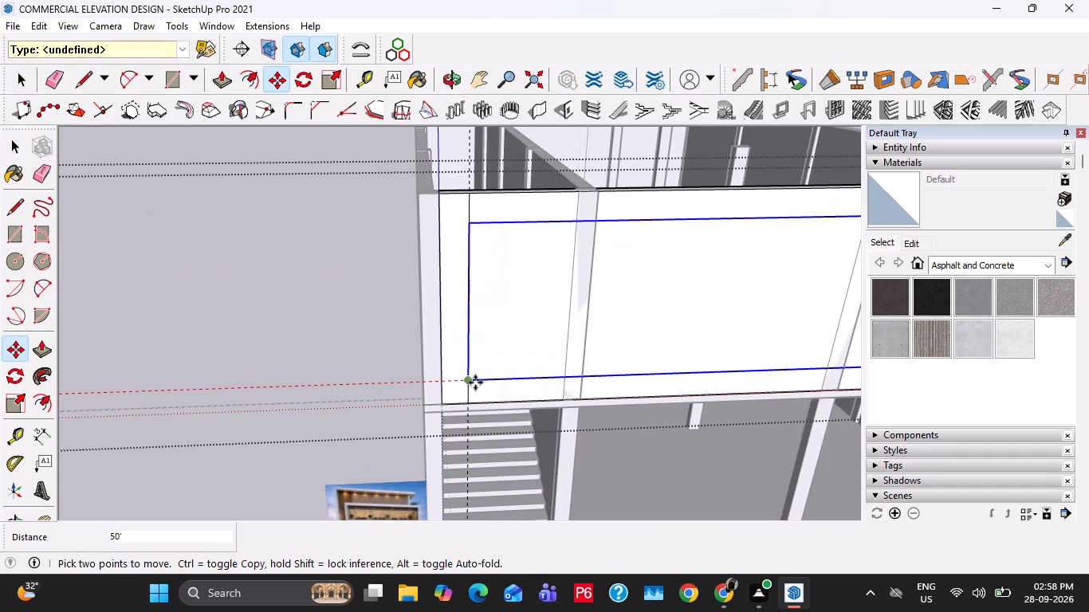
{"action": "left_click", "coordinate": [472, 382]}
{"action": "scroll", "coordinate": [327, 366], "scroll_direction": "down", "scroll_amount": 6}
{"action": "key", "text": "space"}
{"action": "middle_click_drag", "start_coordinate": [704, 332], "coordinate": [606, 304]}
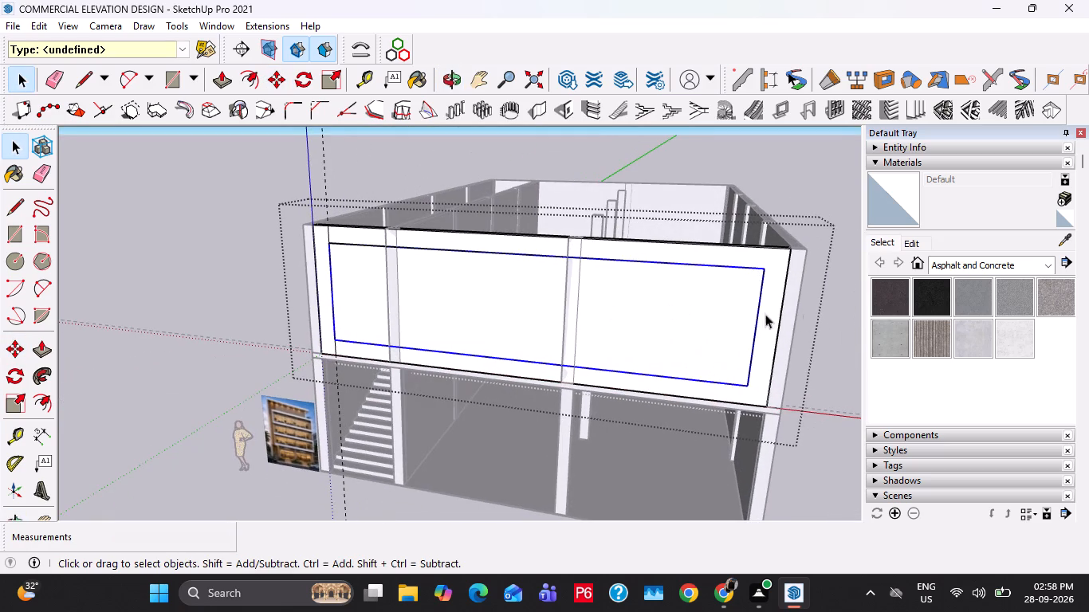
Paint the panel in the facade opening with Translucent Glass Gray from the Glass and Mirrors materials.
{"action": "left_click", "coordinate": [965, 261]}
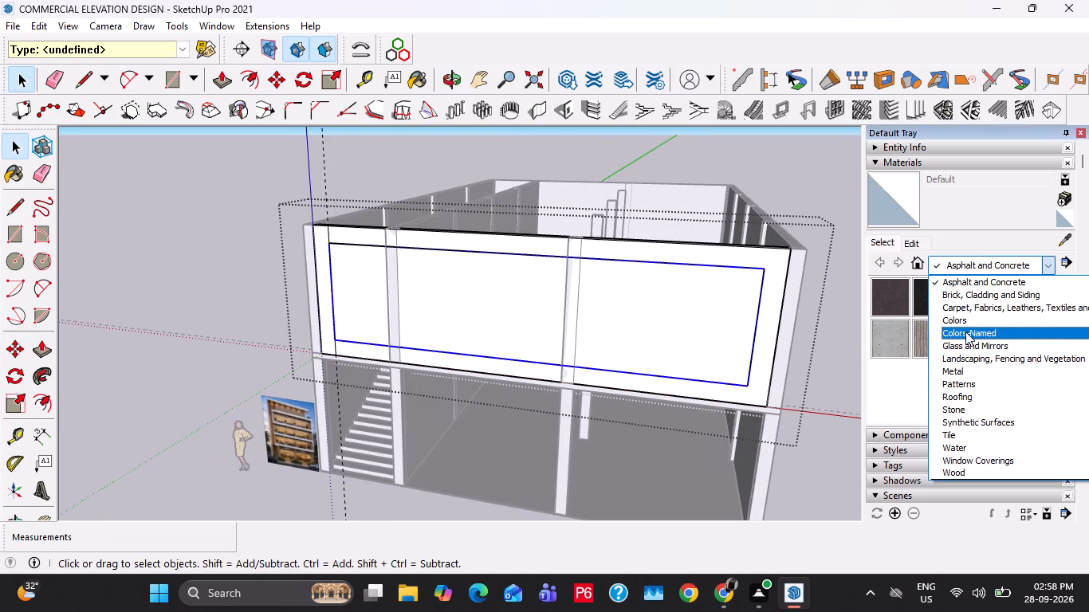
{"action": "left_click", "coordinate": [984, 343]}
{"action": "left_click", "coordinate": [978, 343]}
{"action": "left_click", "coordinate": [685, 341]}
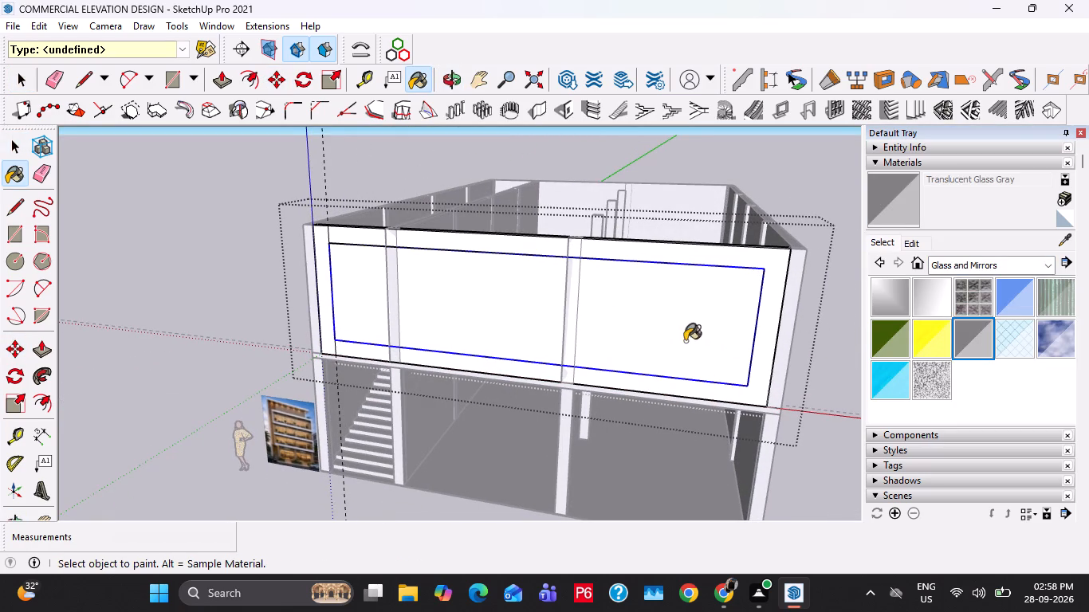
{"action": "key", "text": "space"}
Examine the glazed storeys in the reference image, then close the front wall group and inspect the glazed opening near the stairs.
{"action": "scroll", "coordinate": [204, 430], "scroll_direction": "up", "scroll_amount": 20}
{"action": "scroll", "coordinate": [204, 430], "scroll_direction": "up", "scroll_amount": 3}
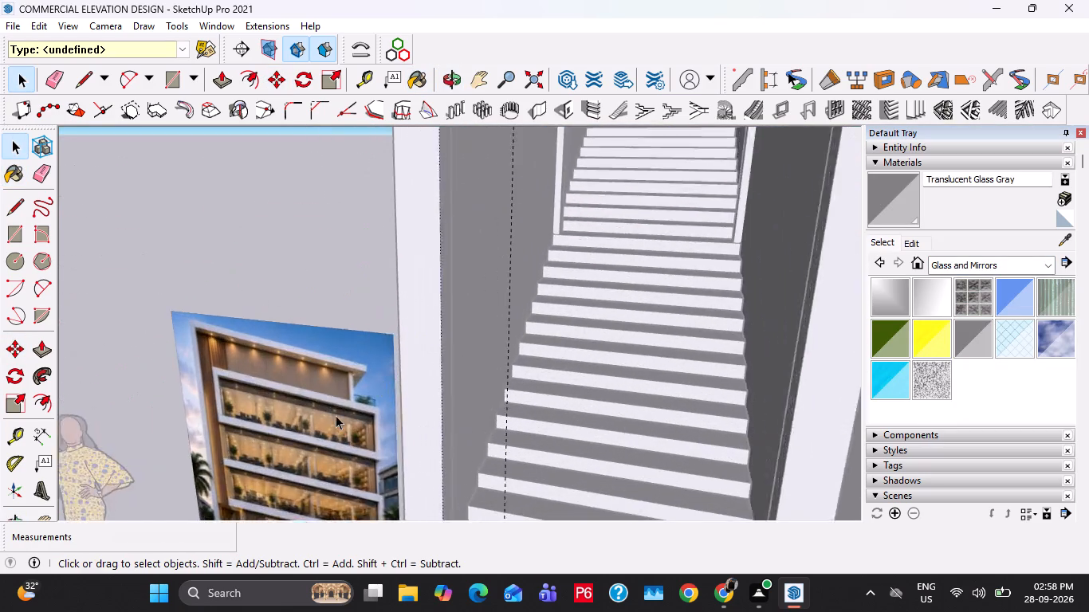
{"action": "scroll", "coordinate": [336, 415], "scroll_direction": "up", "scroll_amount": 9}
{"action": "middle_click_drag", "start_coordinate": [264, 355], "coordinate": [485, 326]}
{"action": "scroll", "coordinate": [377, 287], "scroll_direction": "down", "scroll_amount": 7}
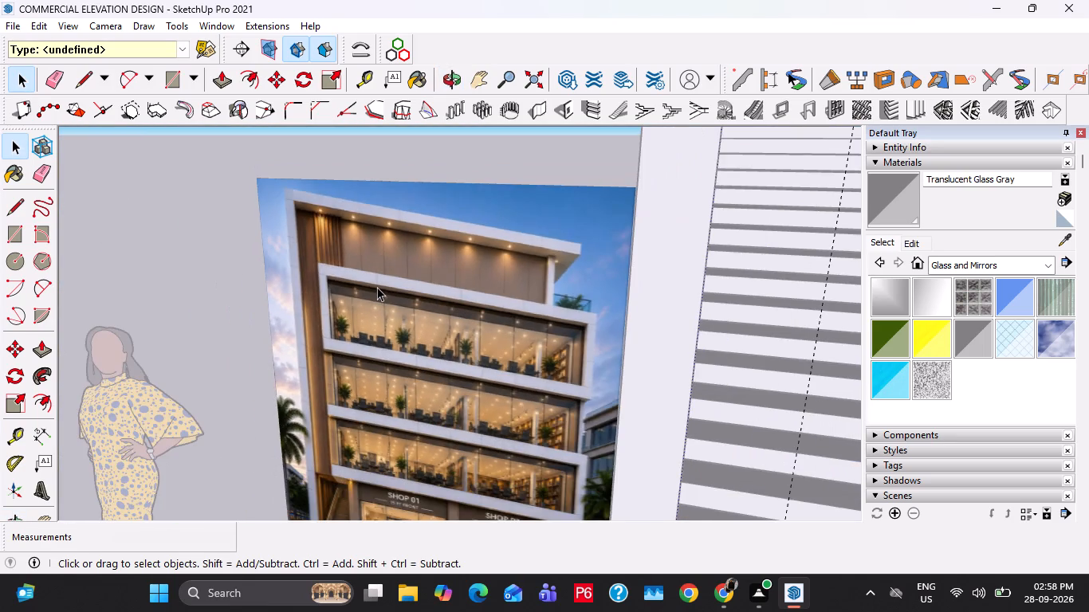
{"action": "scroll", "coordinate": [375, 286], "scroll_direction": "down", "scroll_amount": 5}
{"action": "key", "text": "Escape"}
{"action": "key", "text": "Escape"}
{"action": "middle_click_drag", "start_coordinate": [721, 376], "coordinate": [473, 416]}
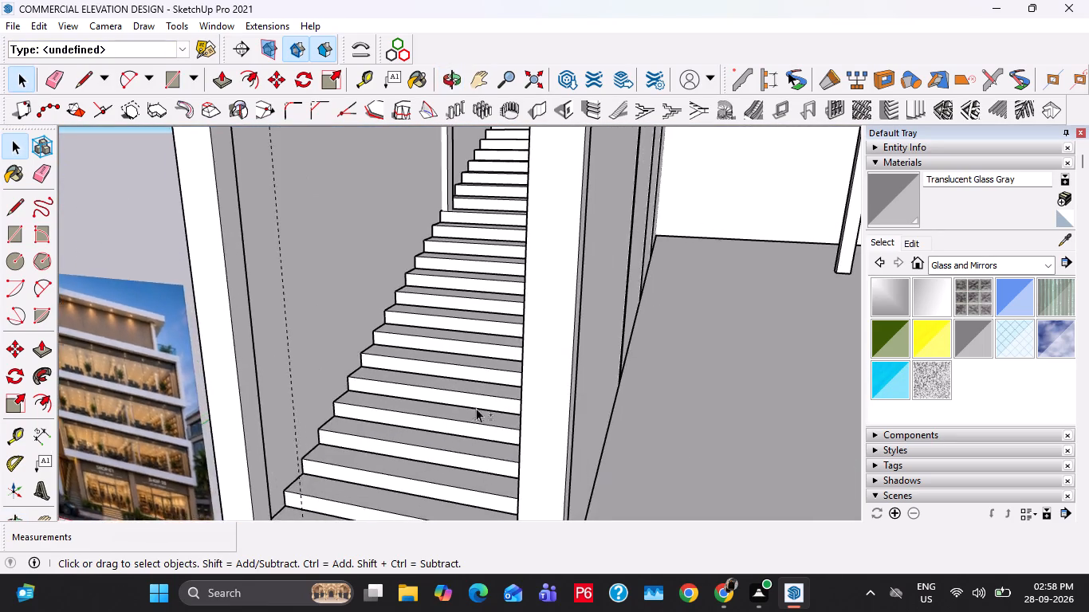
{"action": "scroll", "coordinate": [544, 378], "scroll_direction": "down", "scroll_amount": 7}
{"action": "middle_click_drag", "start_coordinate": [359, 403], "coordinate": [368, 577], "text": "shift"}
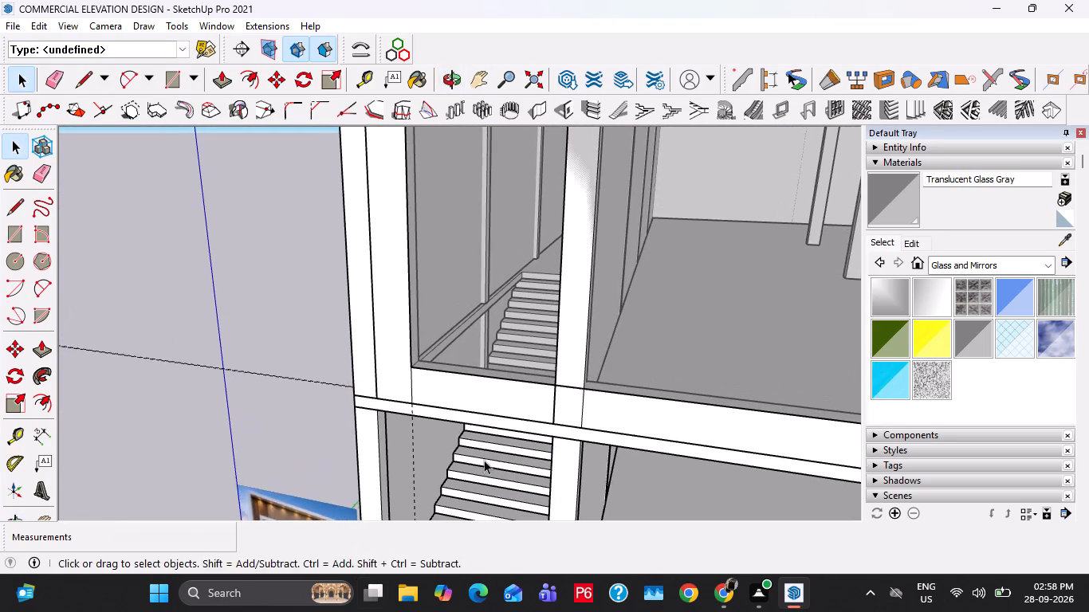
{"action": "middle_click_drag", "start_coordinate": [507, 423], "coordinate": [569, 438]}
{"action": "scroll", "coordinate": [581, 426], "scroll_direction": "down", "scroll_amount": 4}
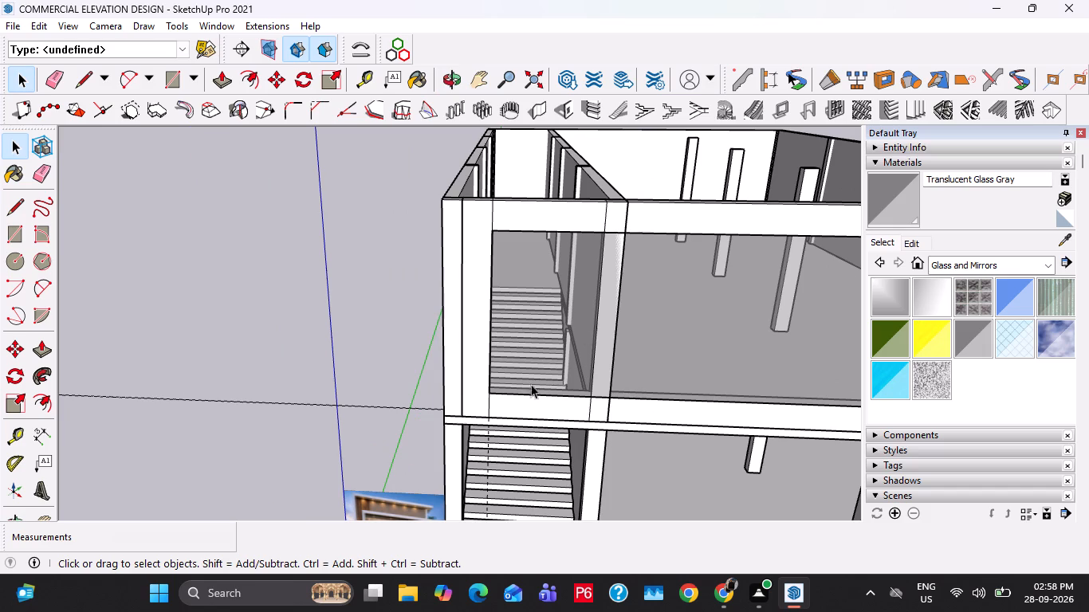
Examine the storeys and staircase side in the reference image and compare them with the modelled front facade.
{"action": "left_click", "coordinate": [537, 406]}
{"action": "middle_click_drag", "start_coordinate": [537, 406], "coordinate": [571, 347], "text": "shift"}
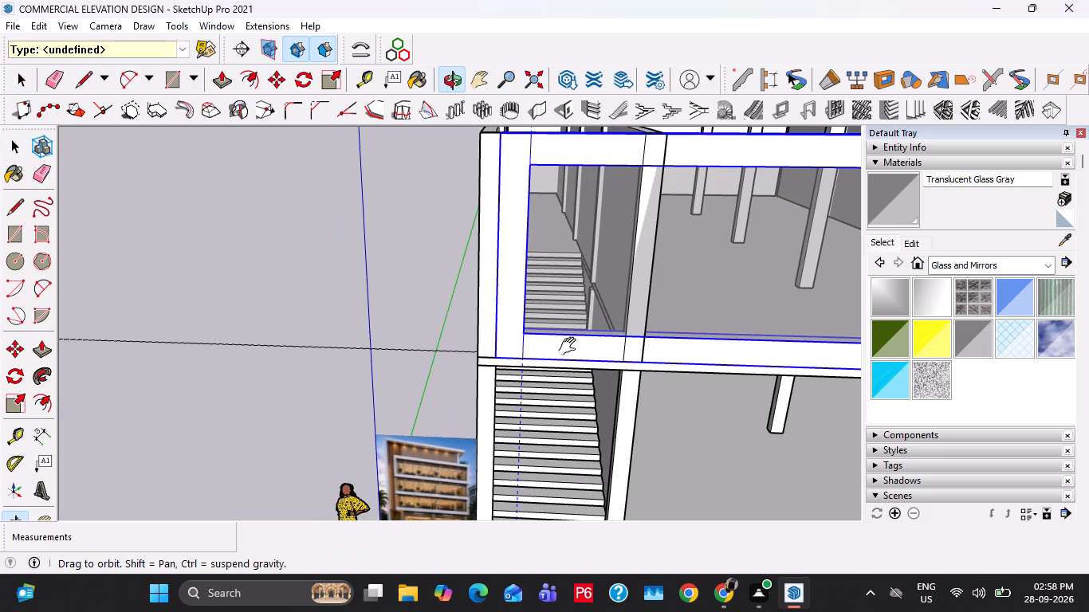
{"action": "middle_click_drag", "start_coordinate": [571, 347], "coordinate": [547, 337], "text": "shift"}
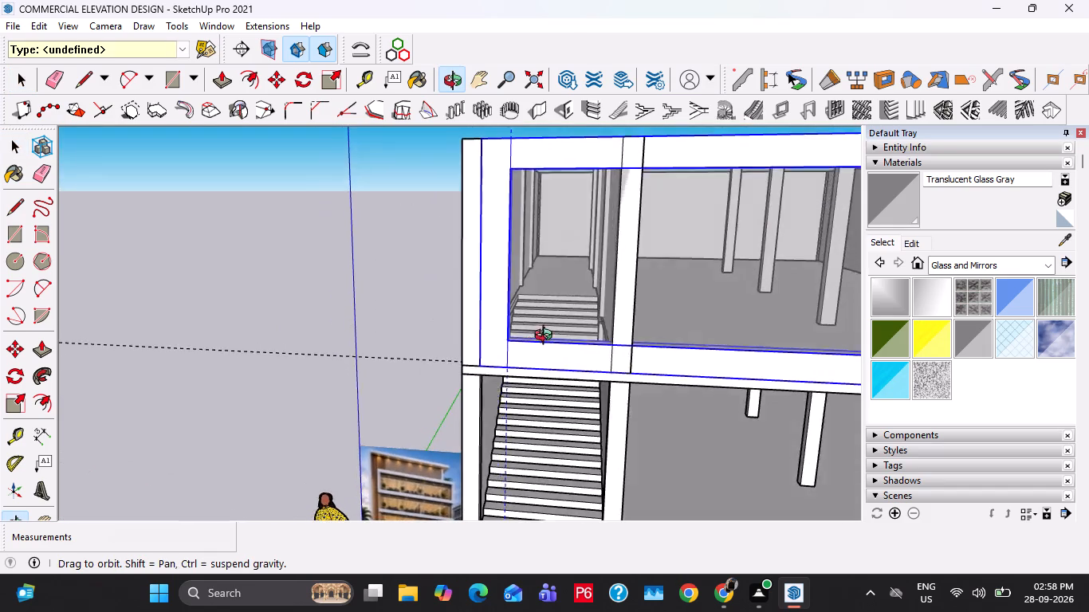
{"action": "middle_click_drag", "start_coordinate": [547, 337], "coordinate": [579, 308], "text": "shift"}
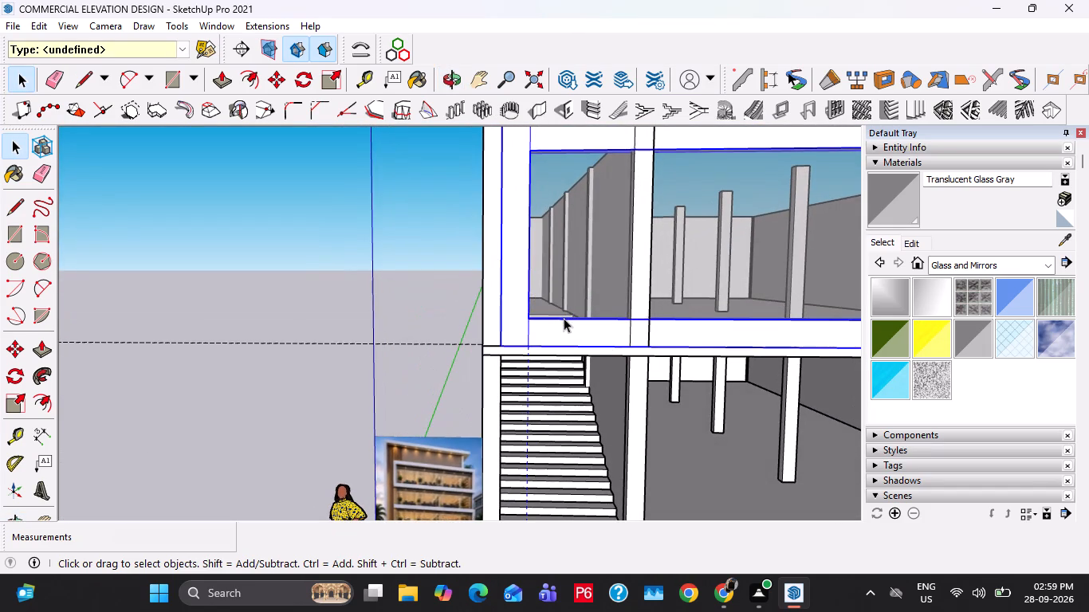
{"action": "scroll", "coordinate": [461, 447], "scroll_direction": "up", "scroll_amount": 8}
{"action": "middle_click_drag", "start_coordinate": [417, 490], "coordinate": [409, 245], "text": "shift"}
{"action": "scroll", "coordinate": [382, 340], "scroll_direction": "up", "scroll_amount": 7}
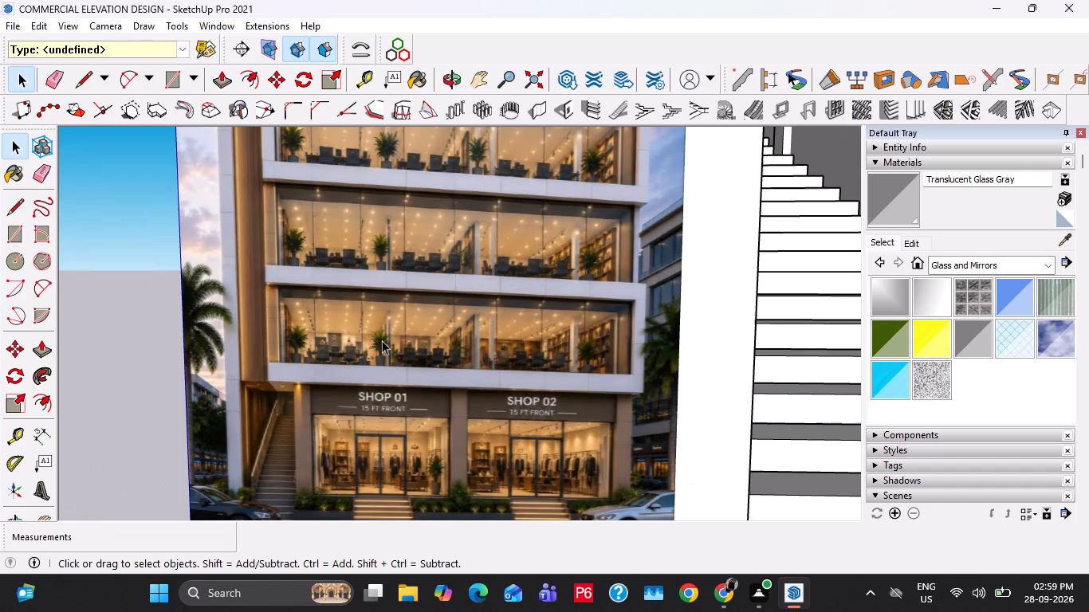
{"action": "scroll", "coordinate": [287, 360], "scroll_direction": "down", "scroll_amount": 11}
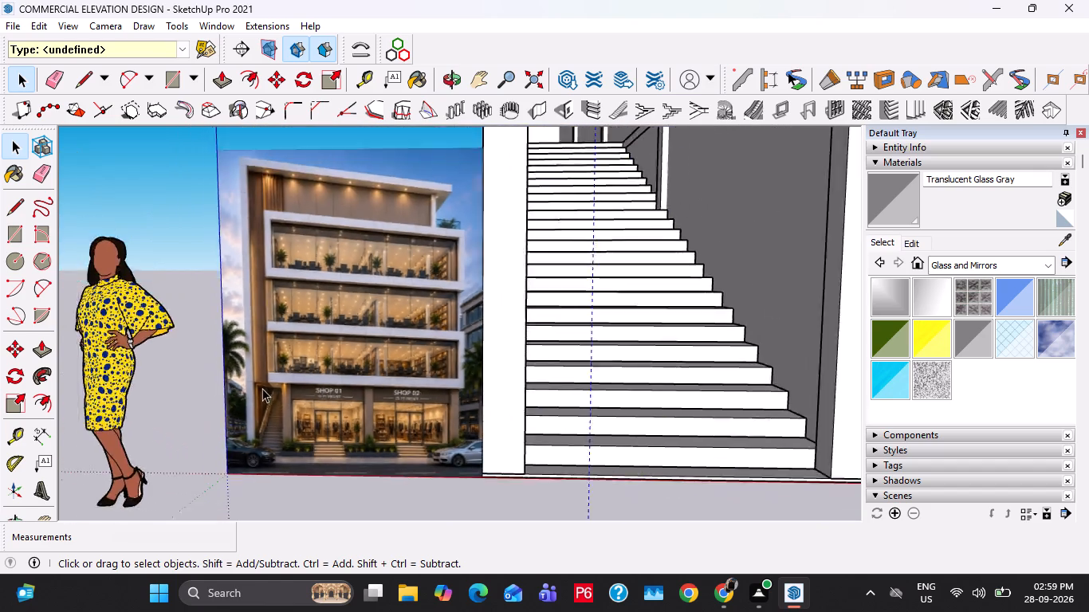
{"action": "scroll", "coordinate": [262, 388], "scroll_direction": "down", "scroll_amount": 4}
{"action": "middle_click_drag", "start_coordinate": [527, 354], "coordinate": [482, 423]}
{"action": "scroll", "coordinate": [492, 360], "scroll_direction": "down", "scroll_amount": 4}
{"action": "middle_click_drag", "start_coordinate": [532, 279], "coordinate": [525, 397], "text": "shift"}
Copy the intermediate floor slab up onto the upper storey as its roof, aligning its lower front corner with the wall top.
{"action": "left_click", "coordinate": [584, 351]}
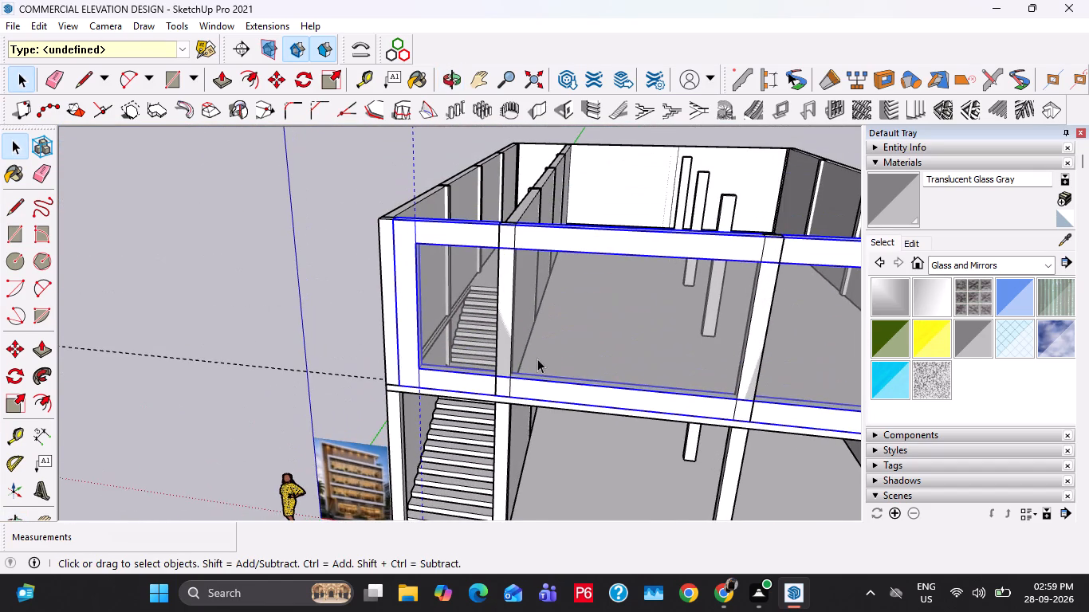
{"action": "middle_click_drag", "start_coordinate": [537, 359], "coordinate": [560, 360]}
{"action": "scroll", "coordinate": [460, 391], "scroll_direction": "up", "scroll_amount": 3}
{"action": "left_click", "coordinate": [694, 305]}
{"action": "middle_click_drag", "start_coordinate": [689, 307], "coordinate": [682, 444]}
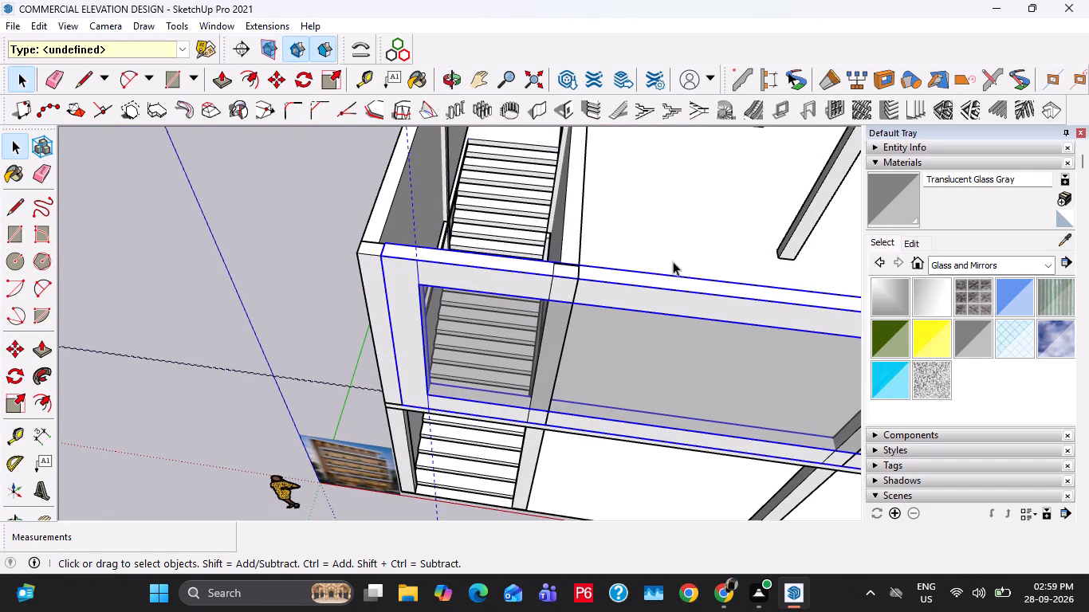
{"action": "left_click", "coordinate": [673, 261]}
{"action": "key", "text": "m"}
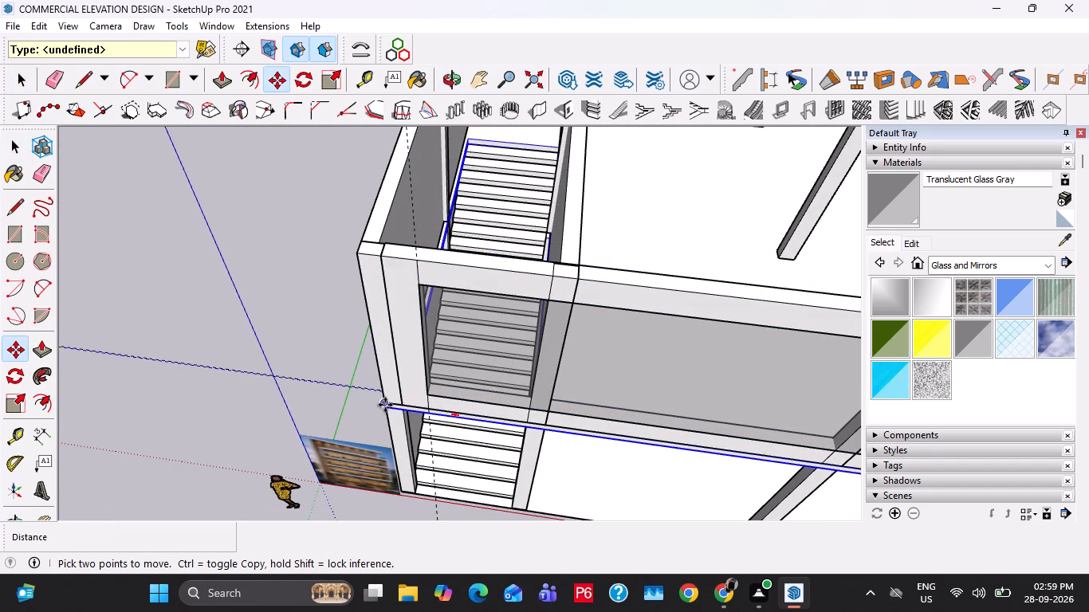
{"action": "left_click", "coordinate": [385, 405]}
{"action": "left_click", "coordinate": [358, 251]}
{"action": "scroll", "coordinate": [359, 261], "scroll_direction": "up", "scroll_amount": 3}
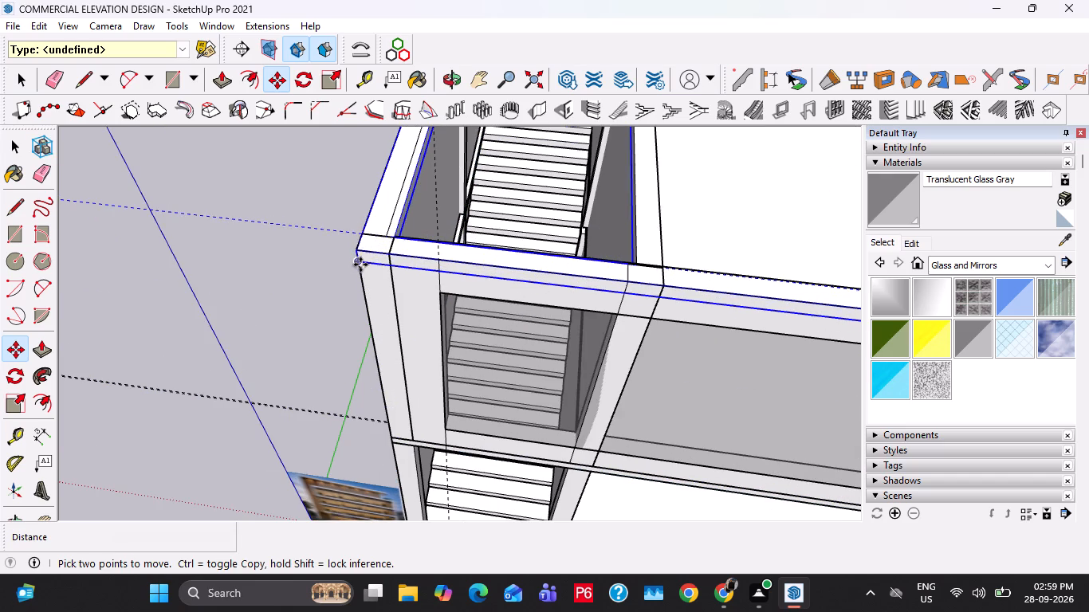
{"action": "left_click", "coordinate": [361, 265]}
{"action": "left_click", "coordinate": [358, 249]}
Close the stair opening in the roof slab by push/pulling its inner side face to the opposite side, and leave the group.
{"action": "key", "text": "space"}
{"action": "double_click", "coordinate": [675, 224]}
{"action": "middle_click_drag", "start_coordinate": [674, 214], "coordinate": [784, 358], "text": "shift"}
{"action": "scroll", "coordinate": [708, 327], "scroll_direction": "up", "scroll_amount": 2}
{"action": "left_click", "coordinate": [692, 310]}
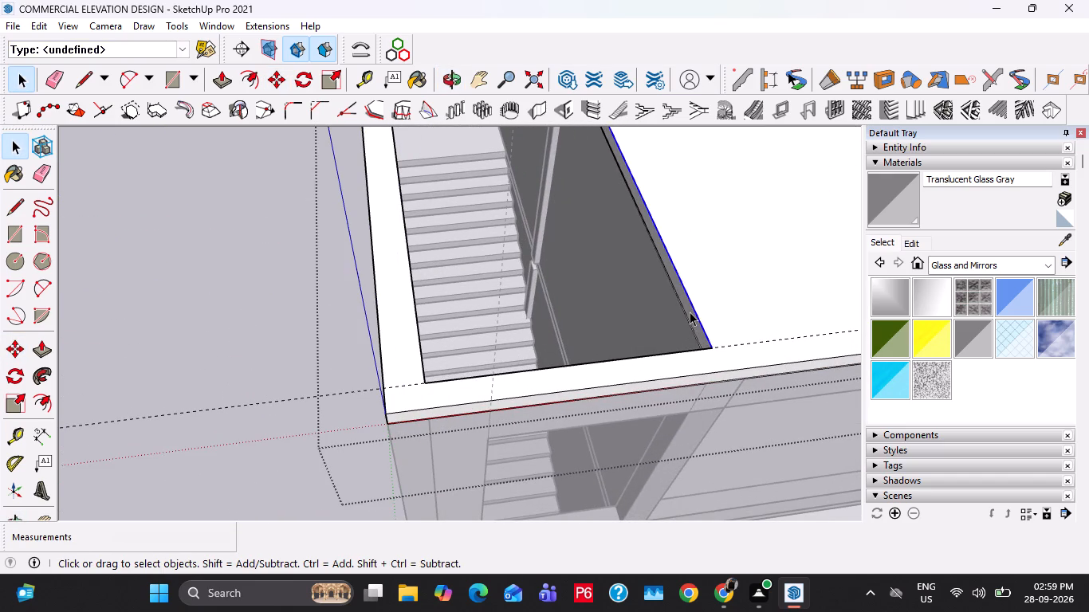
{"action": "key", "text": "p"}
{"action": "left_click", "coordinate": [695, 308]}
{"action": "key", "text": "space"}
{"action": "left_click", "coordinate": [689, 314]}
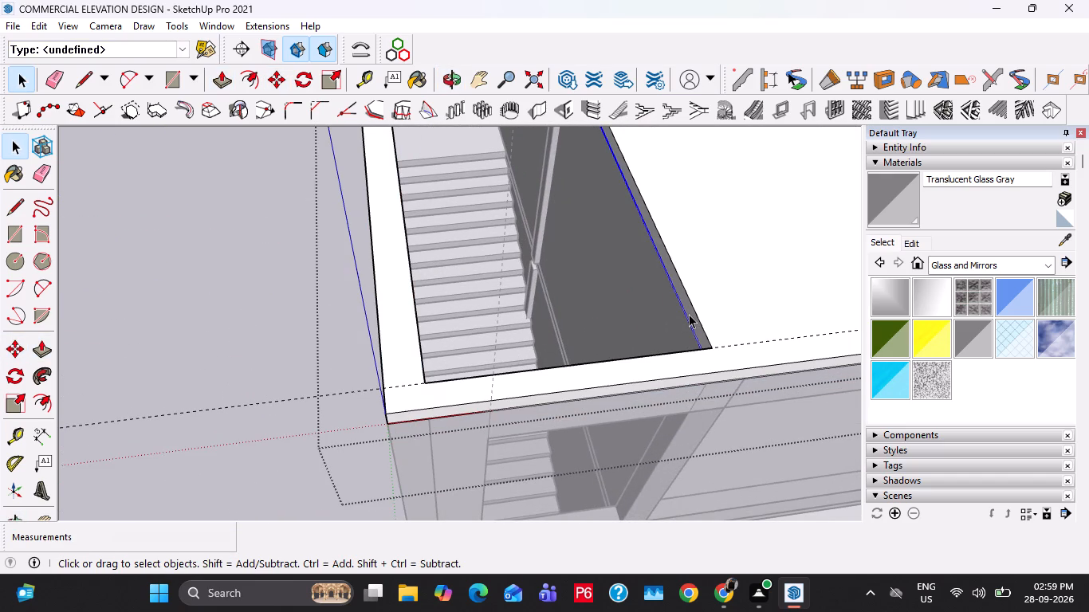
{"action": "key", "text": "p"}
{"action": "left_click", "coordinate": [689, 314]}
{"action": "left_click", "coordinate": [425, 382]}
{"action": "key", "text": "space"}
{"action": "scroll", "coordinate": [438, 337], "scroll_direction": "down", "scroll_amount": 6}
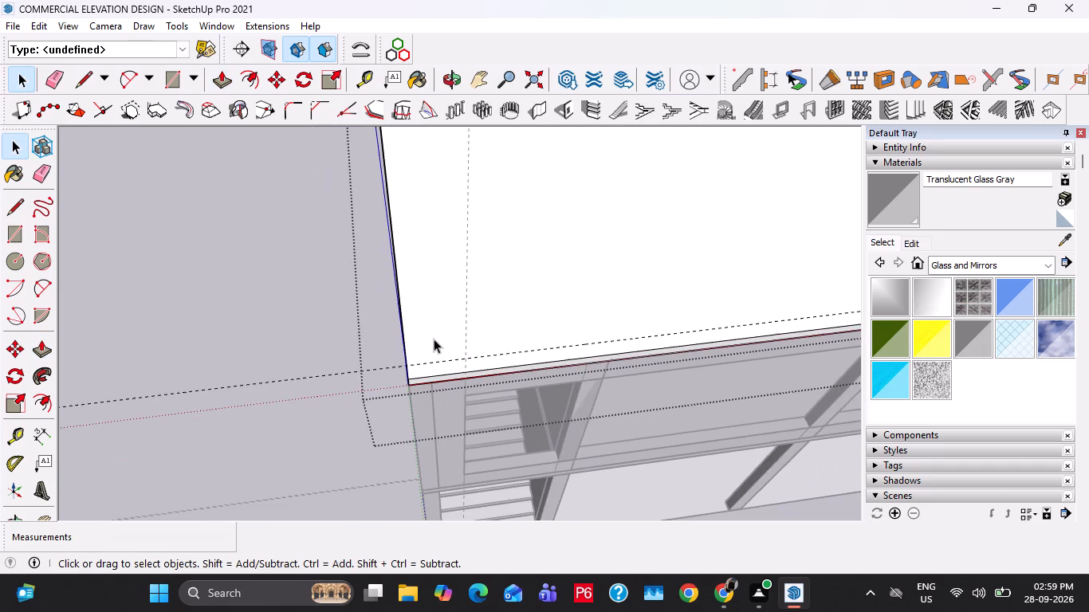
{"action": "key", "text": "k"}
{"action": "middle_click_drag", "start_coordinate": [476, 343], "coordinate": [317, 304]}
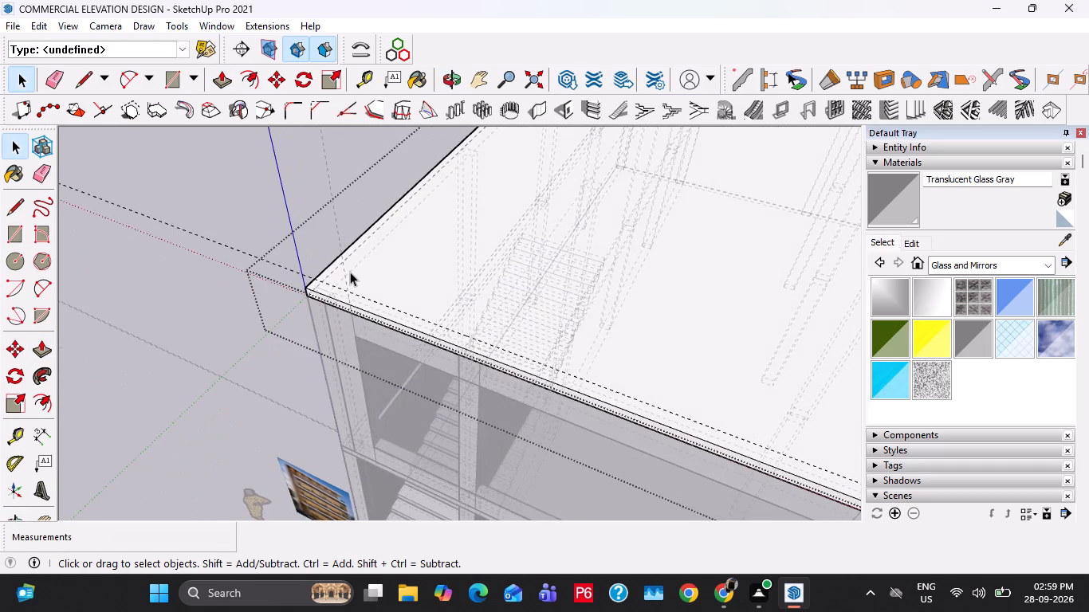
{"action": "left_click", "coordinate": [350, 272]}
{"action": "middle_click_drag", "start_coordinate": [350, 274], "coordinate": [577, 213]}
{"action": "key", "text": "Escape"}
{"action": "key", "text": "Escape"}
{"action": "key", "text": "k"}
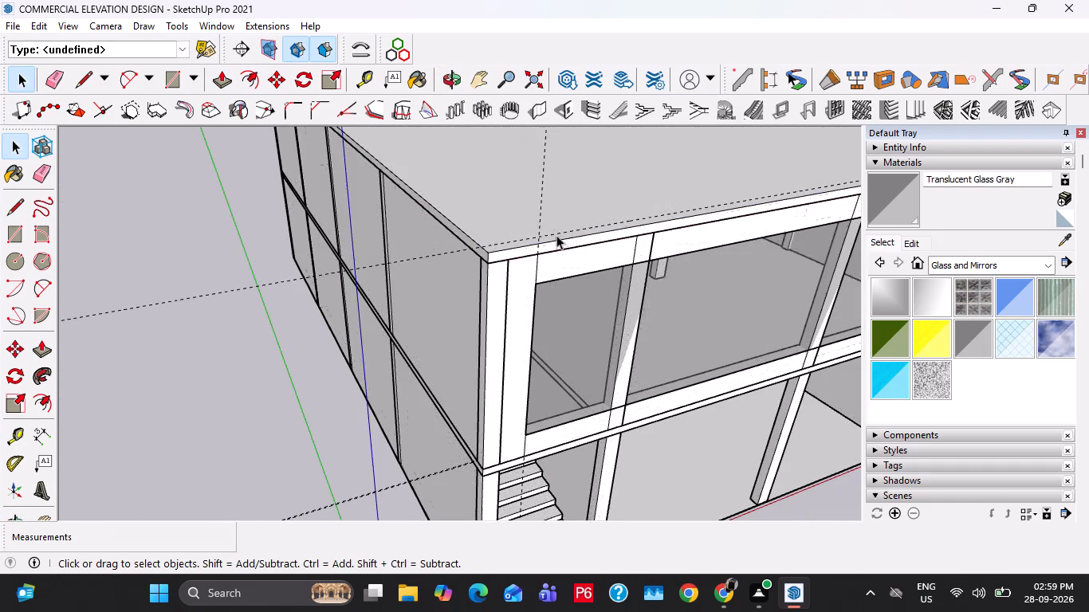
Delete all guides from the model.
{"action": "scroll", "coordinate": [485, 372], "scroll_direction": "down", "scroll_amount": 12}
{"action": "left_click", "coordinate": [678, 494]}
{"action": "left_click", "coordinate": [51, 26]}
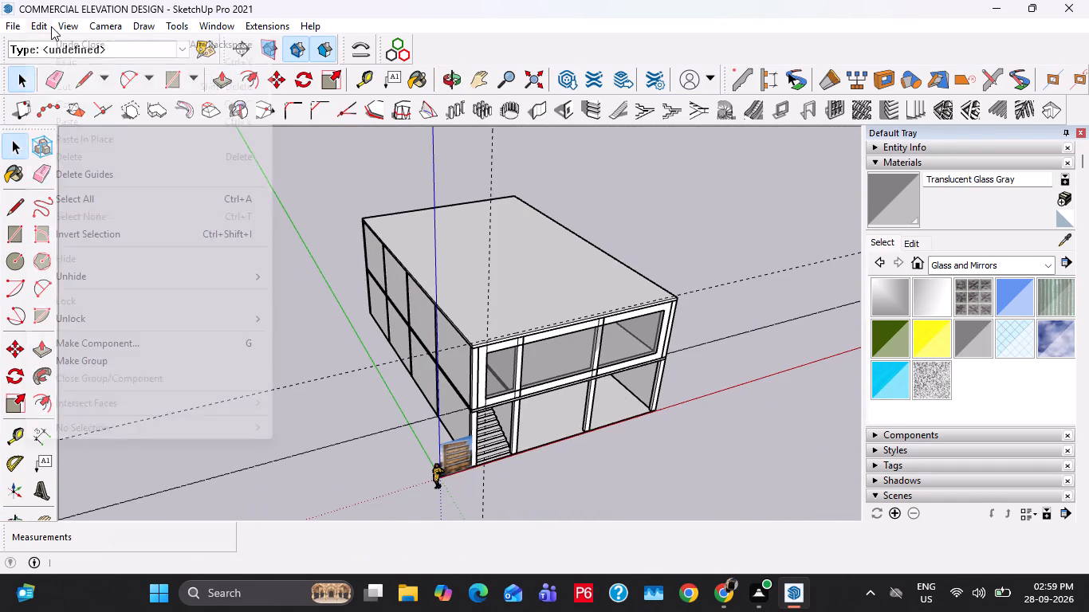
{"action": "left_click", "coordinate": [94, 171]}
Examine the facade columns and glazing in the reference image against the front of the model.
{"action": "scroll", "coordinate": [452, 362], "scroll_direction": "up", "scroll_amount": 3}
{"action": "middle_click_drag", "start_coordinate": [520, 400], "coordinate": [435, 326]}
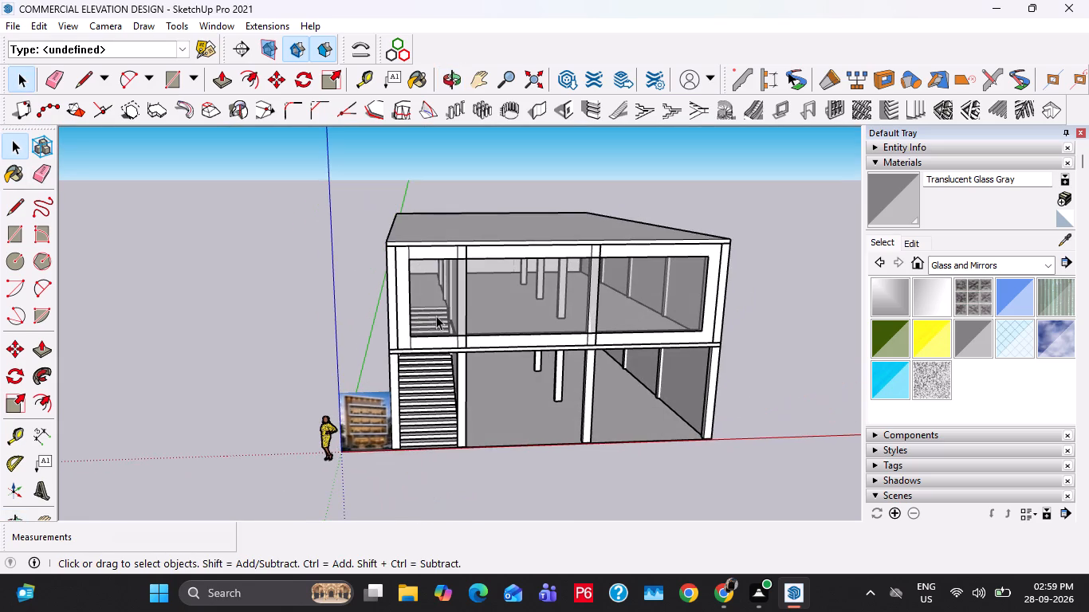
{"action": "middle_click", "coordinate": [423, 398]}
{"action": "scroll", "coordinate": [423, 398], "scroll_direction": "up", "scroll_amount": 3}
{"action": "scroll", "coordinate": [328, 390], "scroll_direction": "up", "scroll_amount": 6}
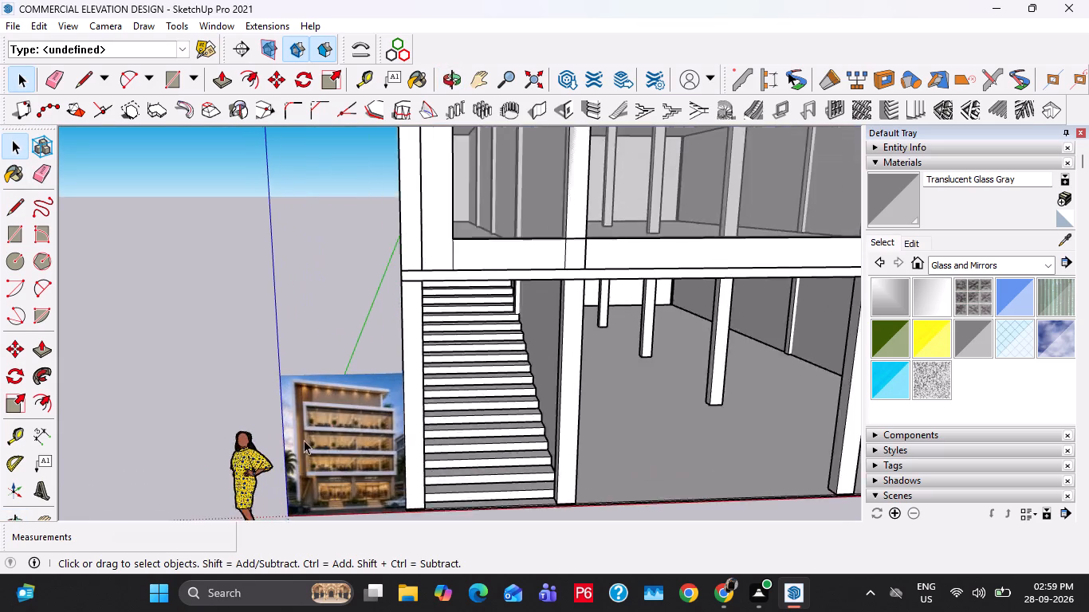
{"action": "scroll", "coordinate": [304, 440], "scroll_direction": "up", "scroll_amount": 3}
{"action": "scroll", "coordinate": [449, 352], "scroll_direction": "up", "scroll_amount": 1}
{"action": "scroll", "coordinate": [449, 352], "scroll_direction": "down", "scroll_amount": 6}
Delete the upper-storey column beside the stairs that sits flush with the front wall, and close its group.
{"action": "middle_click_drag", "start_coordinate": [587, 257], "coordinate": [539, 338], "text": "shift"}
{"action": "double_click", "coordinate": [557, 373]}
{"action": "left_click", "coordinate": [564, 255]}
{"action": "key", "text": "Escape"}
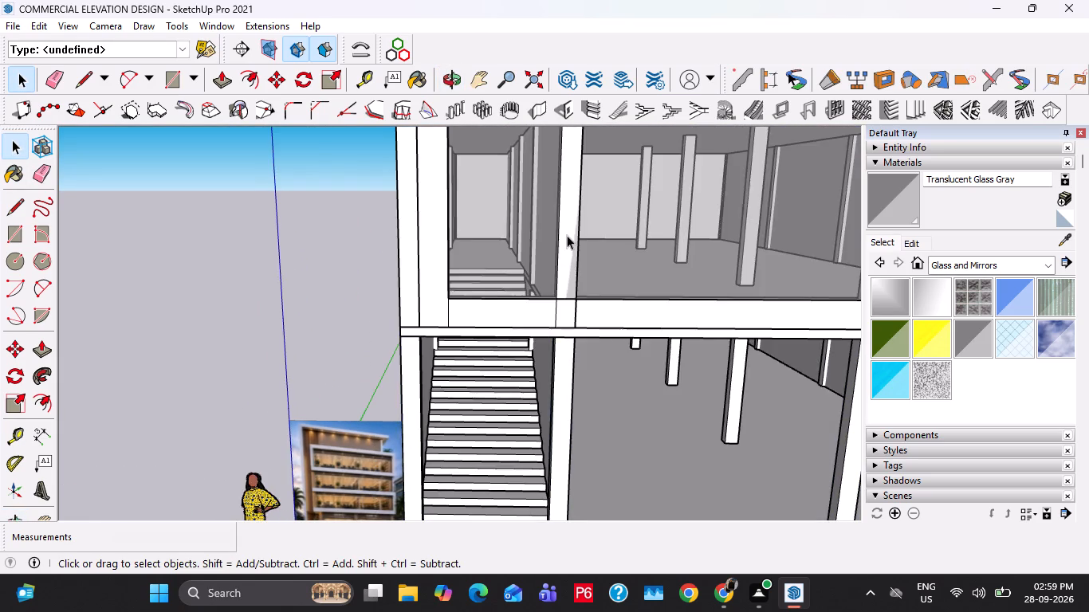
{"action": "double_click", "coordinate": [567, 235]}
{"action": "scroll", "coordinate": [567, 235], "scroll_direction": "up", "scroll_amount": 8}
{"action": "key", "text": "Escape"}
{"action": "key", "text": "Escape"}
{"action": "middle_click_drag", "start_coordinate": [556, 265], "coordinate": [729, 392]}
{"action": "scroll", "coordinate": [729, 392], "scroll_direction": "up", "scroll_amount": 12}
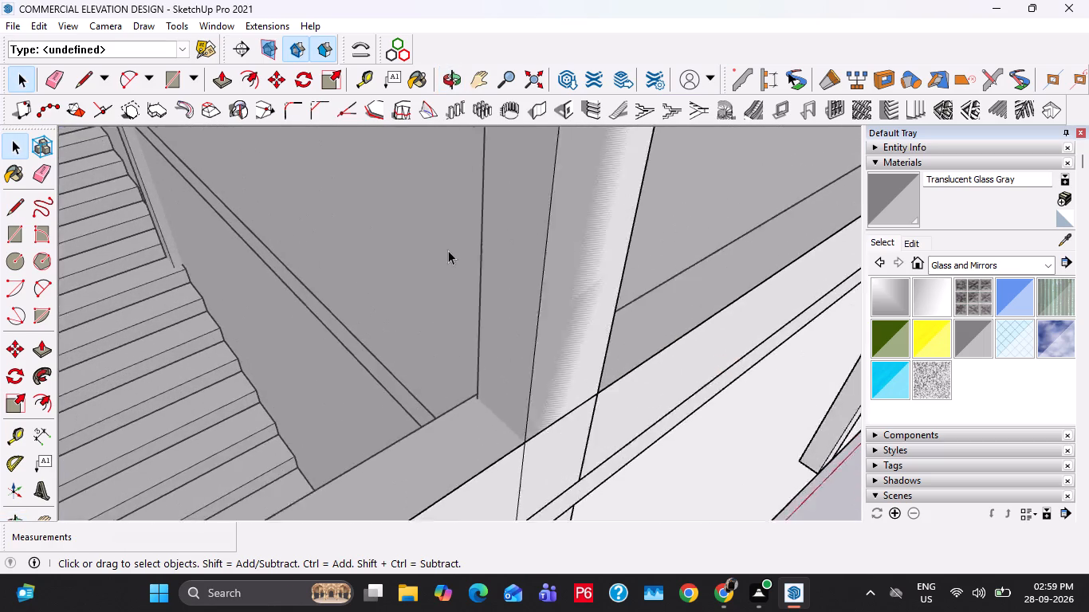
{"action": "scroll", "coordinate": [448, 250], "scroll_direction": "up", "scroll_amount": 20}
{"action": "scroll", "coordinate": [448, 250], "scroll_direction": "up", "scroll_amount": 20}
{"action": "scroll", "coordinate": [448, 250], "scroll_direction": "up", "scroll_amount": 2}
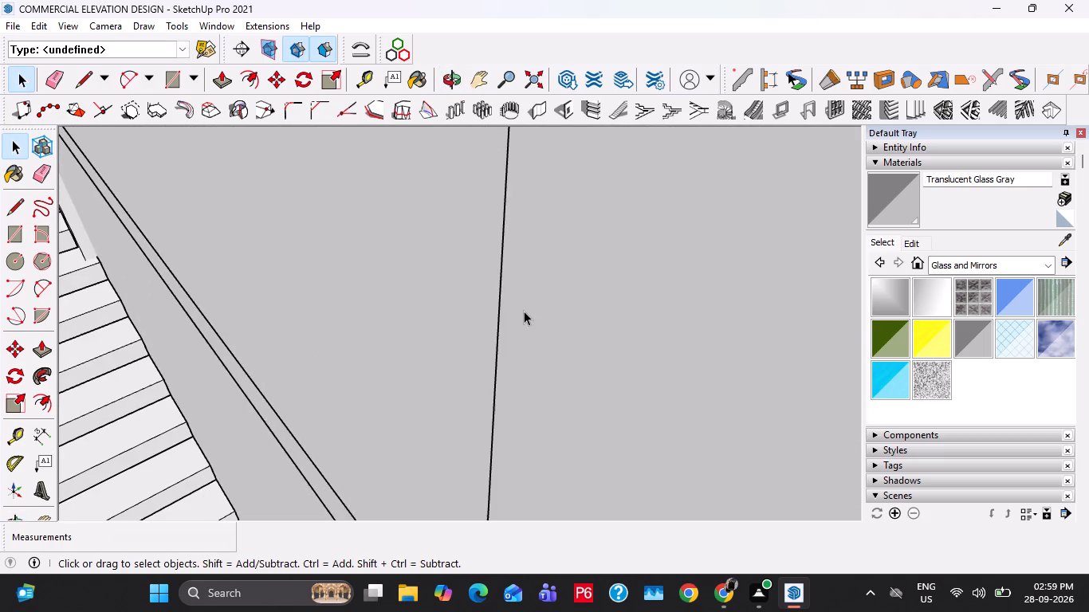
{"action": "double_click", "coordinate": [523, 308]}
{"action": "left_click", "coordinate": [518, 269]}
{"action": "key", "text": "Delete"}
{"action": "middle_click_drag", "start_coordinate": [808, 469], "coordinate": [578, 404]}
{"action": "scroll", "coordinate": [572, 387], "scroll_direction": "down", "scroll_amount": 20}
{"action": "scroll", "coordinate": [572, 387], "scroll_direction": "down", "scroll_amount": 18}
{"action": "key", "text": "Escape"}
{"action": "key", "text": "Escape"}
{"action": "key", "text": "Escape"}
{"action": "key", "text": "Escape"}
{"action": "key", "text": "Escape"}
{"action": "key", "text": "Escape"}
Examine the vertical facade band above the staircase in the reference image and locate the matching area on the model.
{"action": "middle_click_drag", "start_coordinate": [590, 408], "coordinate": [630, 308]}
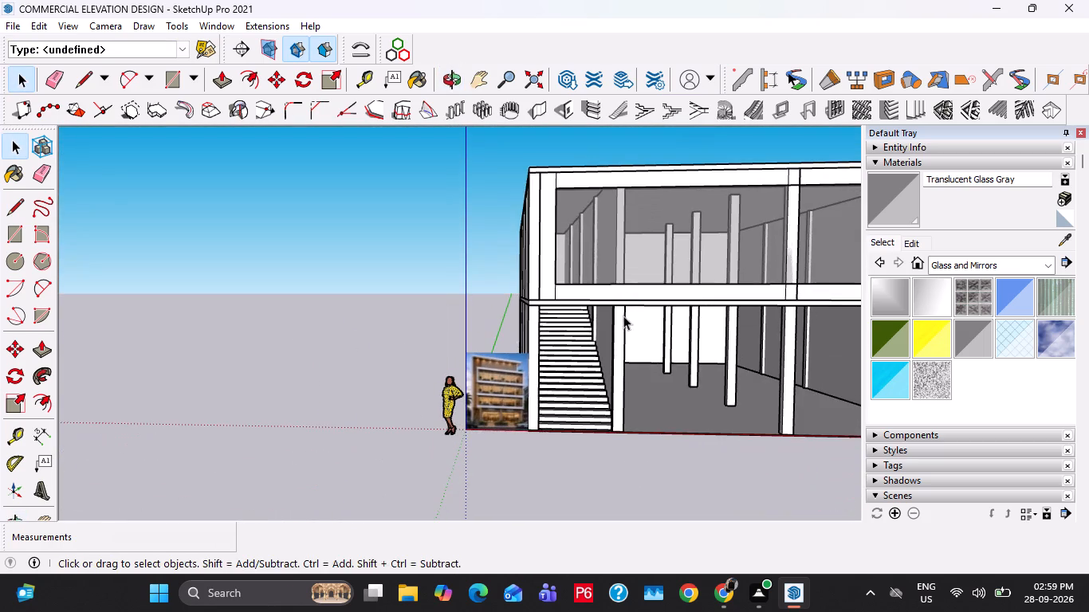
{"action": "middle_click_drag", "start_coordinate": [609, 325], "coordinate": [592, 388]}
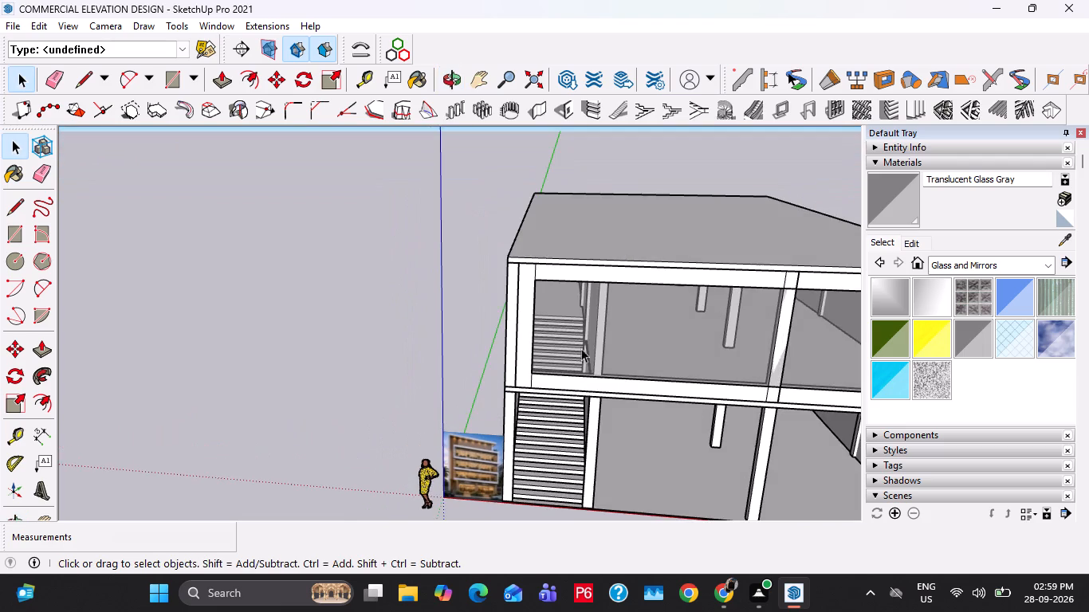
{"action": "scroll", "coordinate": [534, 445], "scroll_direction": "up", "scroll_amount": 19}
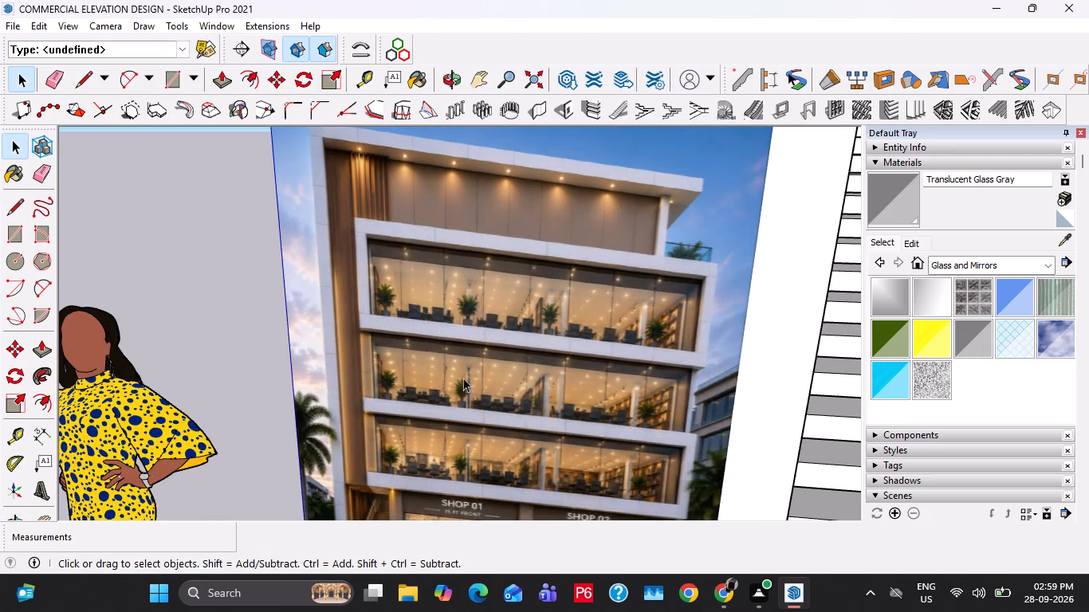
{"action": "scroll", "coordinate": [434, 353], "scroll_direction": "down", "scroll_amount": 11}
{"action": "middle_click_drag", "start_coordinate": [699, 280], "coordinate": [644, 335], "text": "shift"}
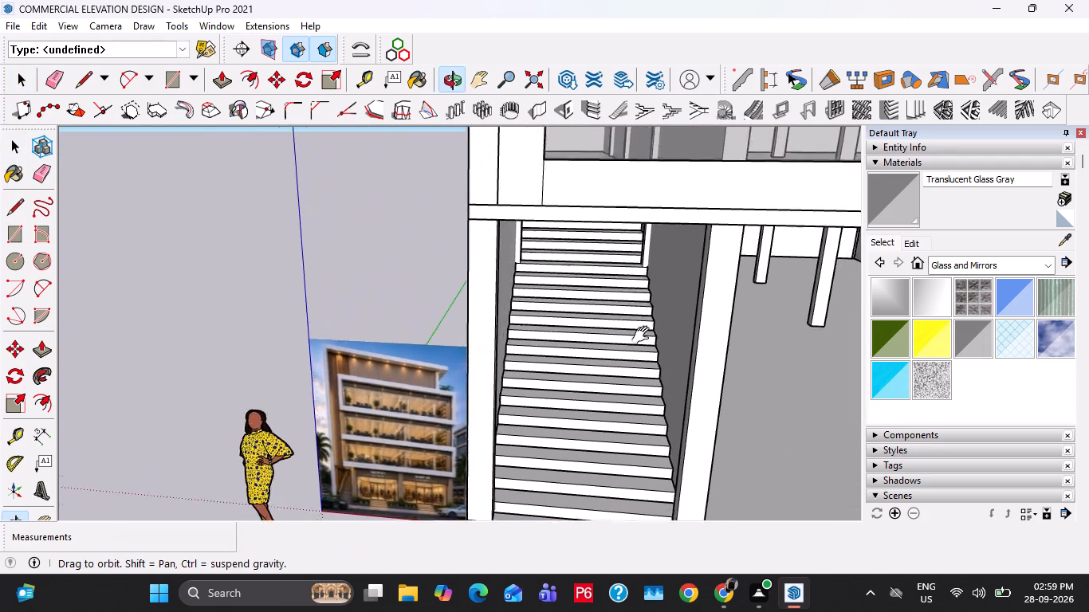
{"action": "middle_click_drag", "start_coordinate": [644, 335], "coordinate": [596, 456], "text": "shift"}
{"action": "scroll", "coordinate": [576, 422], "scroll_direction": "down", "scroll_amount": 8}
{"action": "middle_click_drag", "start_coordinate": [513, 320], "coordinate": [519, 295], "text": "shift"}
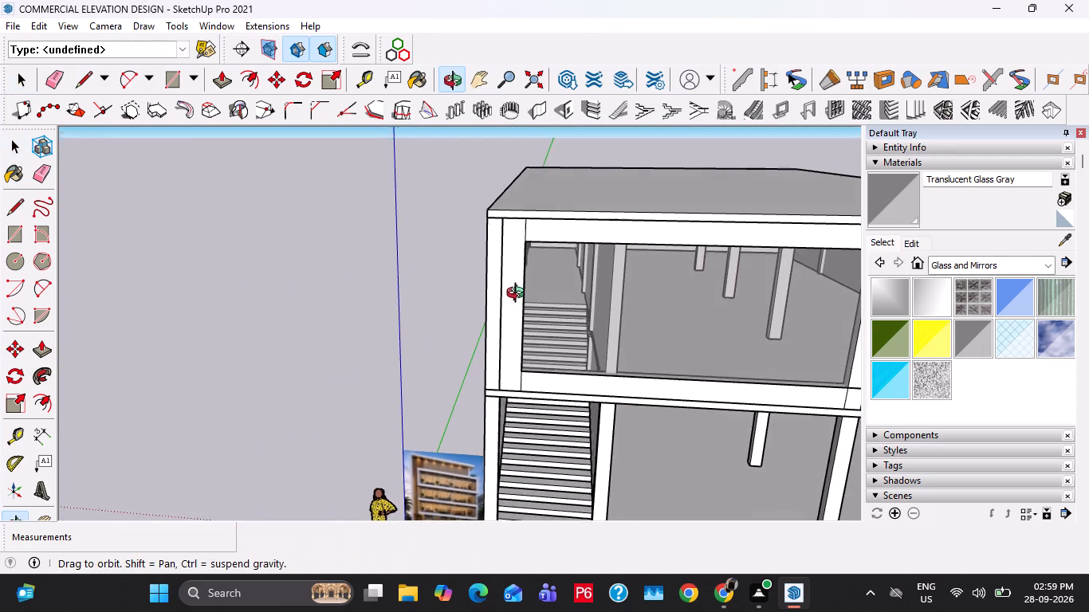
{"action": "middle_click_drag", "start_coordinate": [519, 295], "coordinate": [528, 288], "text": "shift"}
Draw a rectangle about 2' 6" by 12' 6" from the roof slab's front corner down beside the glazed opening.
{"action": "key", "text": "r"}
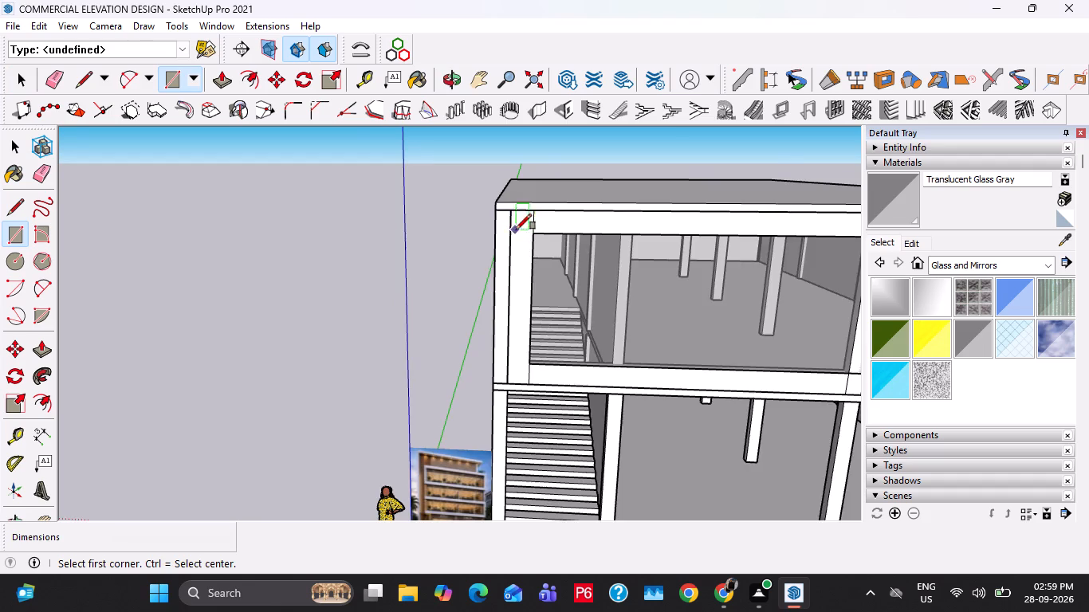
{"action": "scroll", "coordinate": [513, 228], "scroll_direction": "up", "scroll_amount": 3}
{"action": "left_click", "coordinate": [491, 193]}
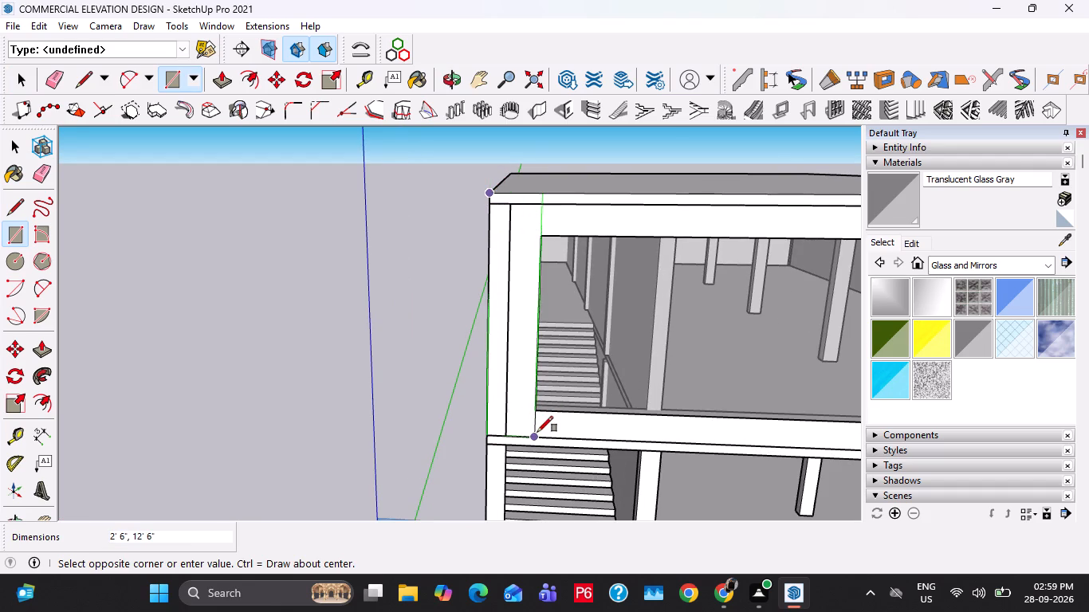
{"action": "left_click", "coordinate": [537, 433]}
{"action": "key", "text": "space"}
Copy the rectangle's outer vertical edge 4" inward and copy that line 1" further to outline a narrow vertical strip.
{"action": "scroll", "coordinate": [532, 433], "scroll_direction": "up", "scroll_amount": 5}
{"action": "left_click", "coordinate": [525, 397]}
{"action": "scroll", "coordinate": [511, 406], "scroll_direction": "up", "scroll_amount": 2}
{"action": "middle_click_drag", "start_coordinate": [482, 411], "coordinate": [555, 322]}
{"action": "scroll", "coordinate": [558, 311], "scroll_direction": "down", "scroll_amount": 5}
{"action": "key", "text": "t"}
{"action": "left_click", "coordinate": [516, 330]}
{"action": "key", "text": "space"}
{"action": "left_click", "coordinate": [516, 334]}
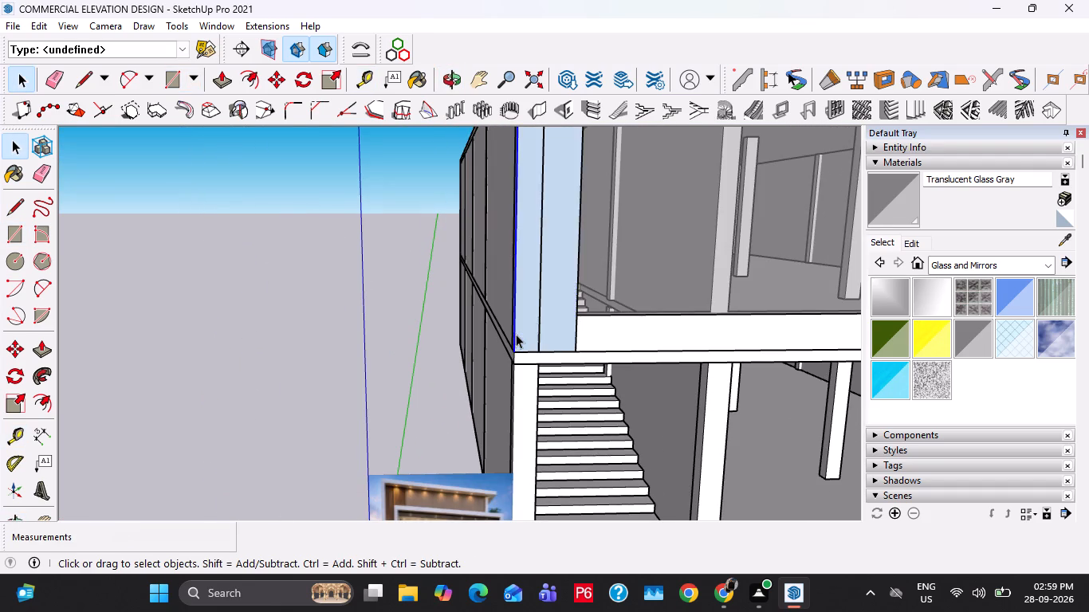
{"action": "scroll", "coordinate": [516, 334], "scroll_direction": "up", "scroll_amount": 6}
{"action": "key", "text": "m"}
{"action": "left_click", "coordinate": [509, 369]}
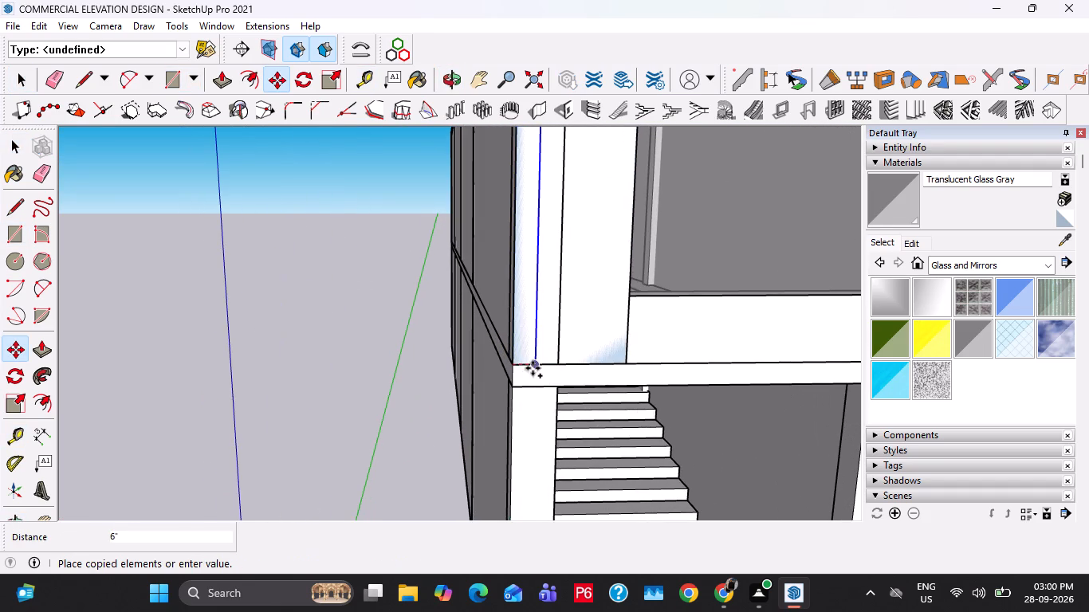
{"action": "key", "text": "4"}
{"action": "key", "text": "shift+quotedbl"}
{"action": "key", "text": "Return"}
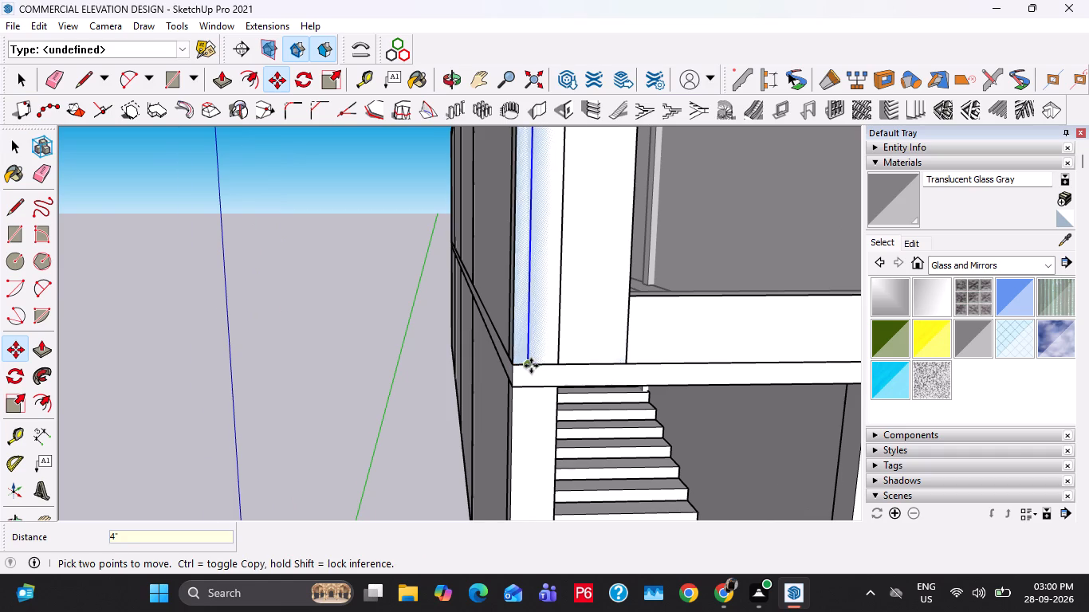
{"action": "scroll", "coordinate": [531, 366], "scroll_direction": "up", "scroll_amount": 5}
{"action": "left_click", "coordinate": [531, 366]}
{"action": "type", "text": "1\""}
{"action": "key", "text": "Return"}
{"action": "key", "text": "space"}
Copy the narrow vertical strip across the panel rectangle at 5" spacing, producing five evenly spaced strips.
{"action": "scroll", "coordinate": [539, 354], "scroll_direction": "up", "scroll_amount": 7}
{"action": "double_click", "coordinate": [520, 346]}
{"action": "scroll", "coordinate": [520, 346], "scroll_direction": "down", "scroll_amount": 2}
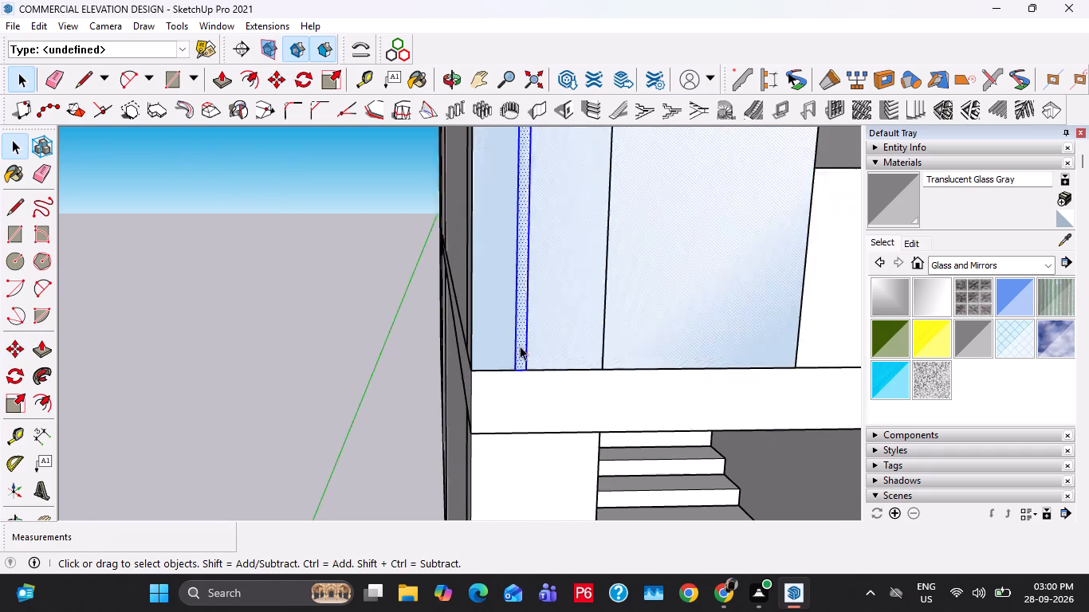
{"action": "scroll", "coordinate": [520, 346], "scroll_direction": "down", "scroll_amount": 2}
{"action": "key", "text": "m"}
{"action": "left_click", "coordinate": [486, 367]}
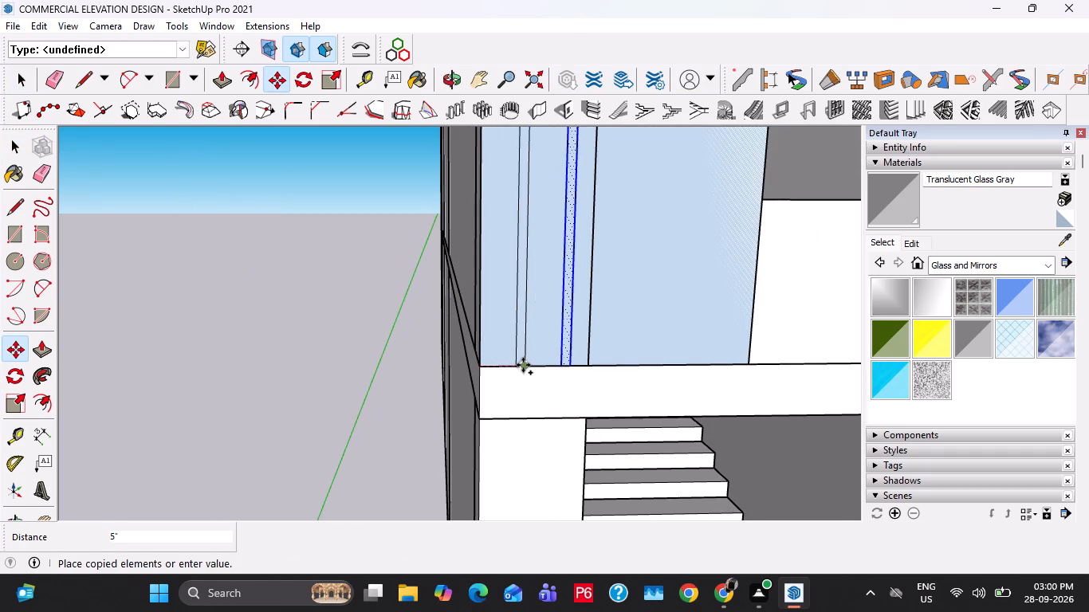
{"action": "left_click", "coordinate": [523, 365]}
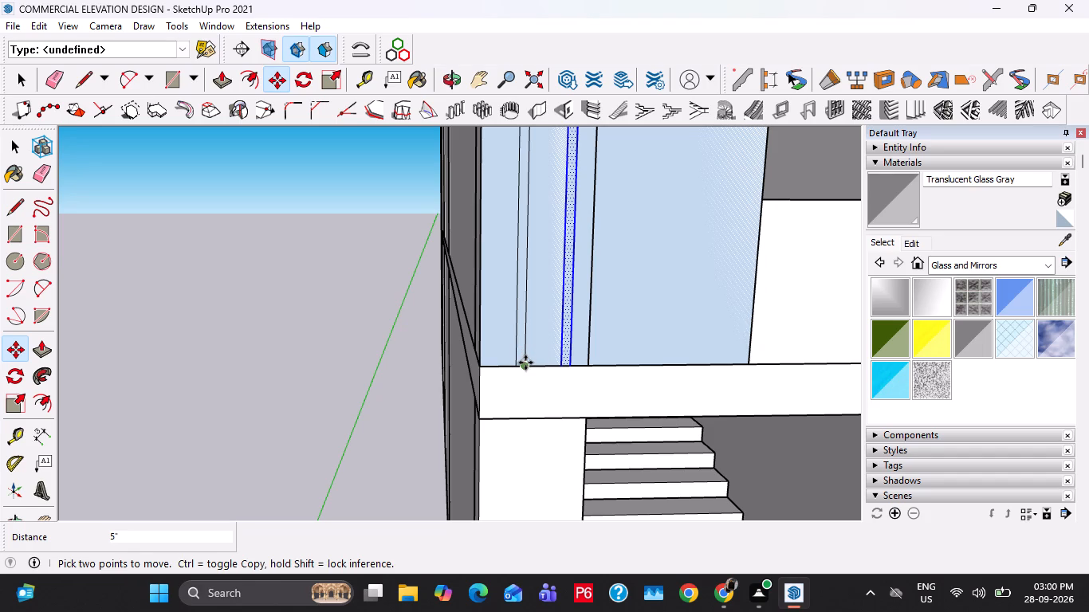
{"action": "left_click", "coordinate": [525, 363]}
{"action": "left_click", "coordinate": [568, 360]}
{"action": "left_click", "coordinate": [568, 367]}
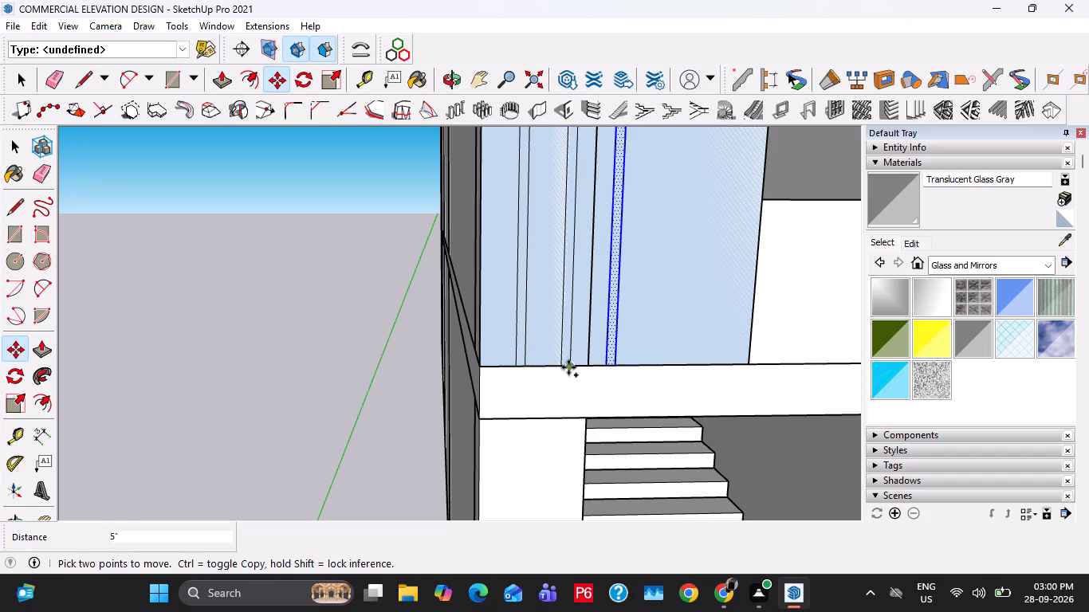
{"action": "left_click", "coordinate": [616, 363]}
{"action": "left_click", "coordinate": [619, 363]}
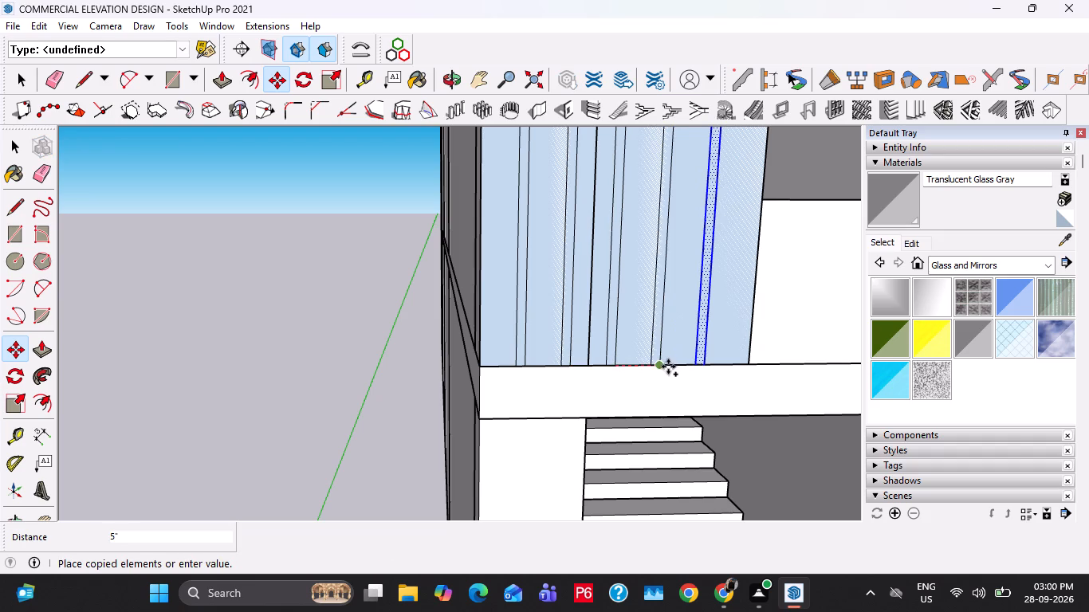
{"action": "left_click", "coordinate": [664, 361]}
Extrude the wide board face nearest the glazed opening outward by 1".
{"action": "key", "text": "space"}
{"action": "scroll", "coordinate": [542, 359], "scroll_direction": "down", "scroll_amount": 4}
{"action": "key", "text": "space"}
{"action": "left_click", "coordinate": [670, 322]}
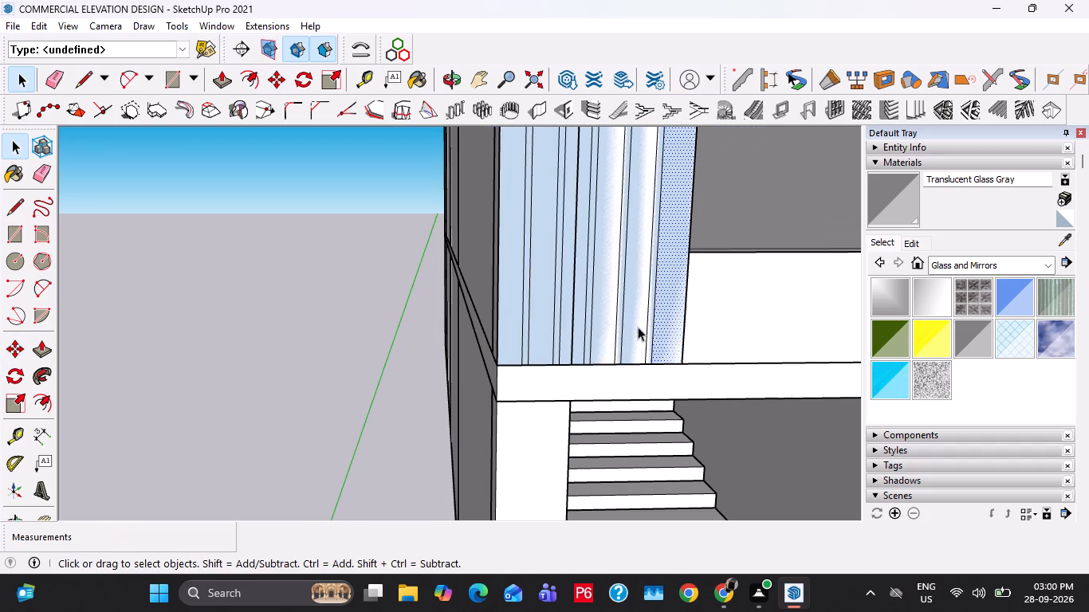
{"action": "scroll", "coordinate": [651, 320], "scroll_direction": "down", "scroll_amount": 4}
{"action": "key", "text": "p"}
{"action": "left_click", "coordinate": [658, 321]}
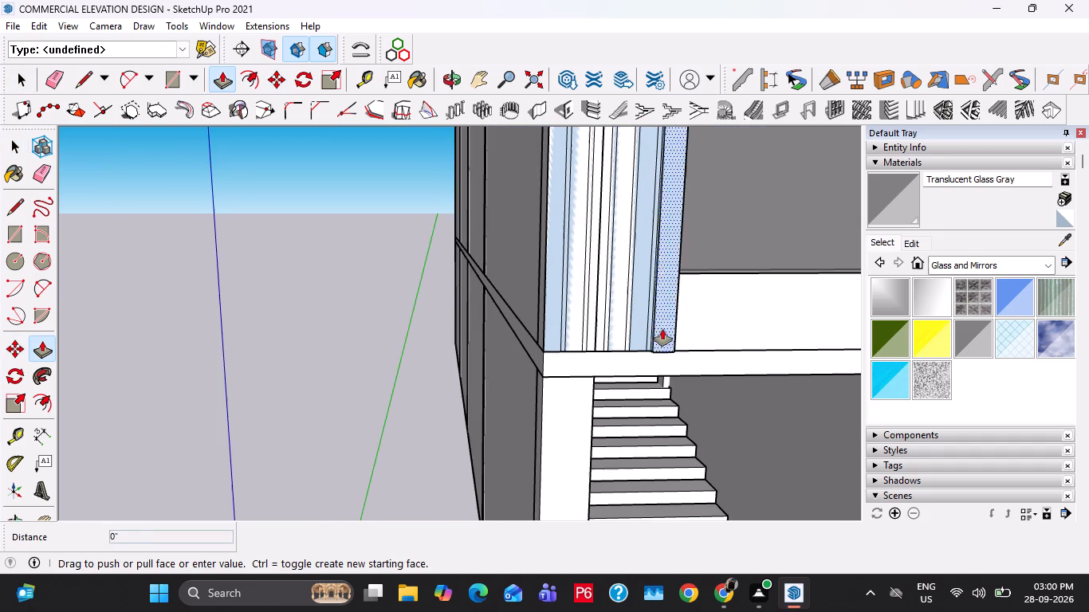
{"action": "type", "text": "1\""}
{"action": "key", "text": "Return"}
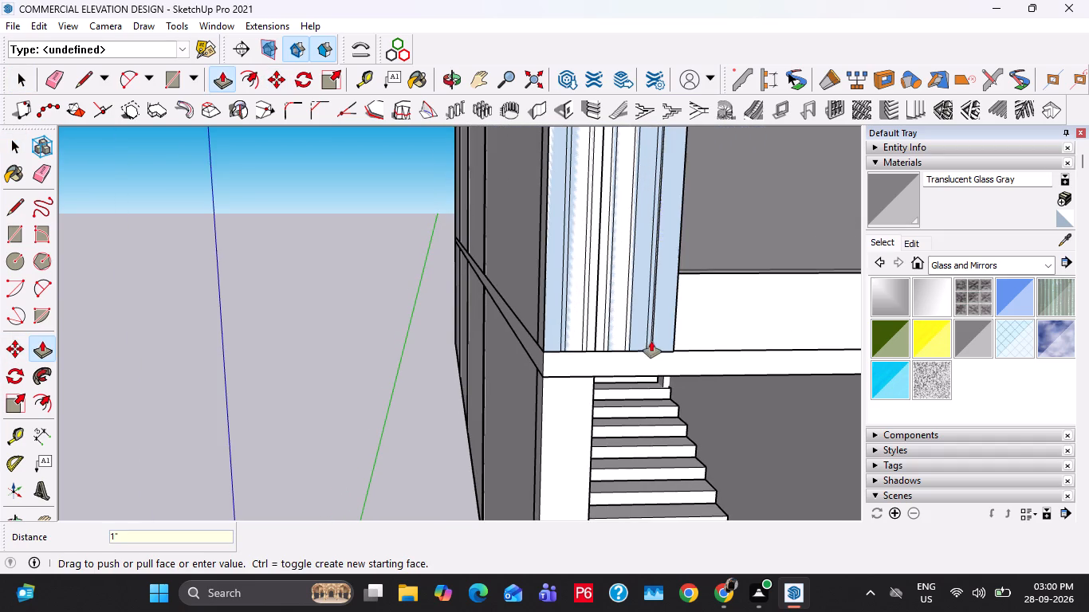
Extrude all five narrow strips of the panel outward by 0.5".
{"action": "scroll", "coordinate": [650, 342], "scroll_direction": "up", "scroll_amount": 13}
{"action": "left_click", "coordinate": [650, 351]}
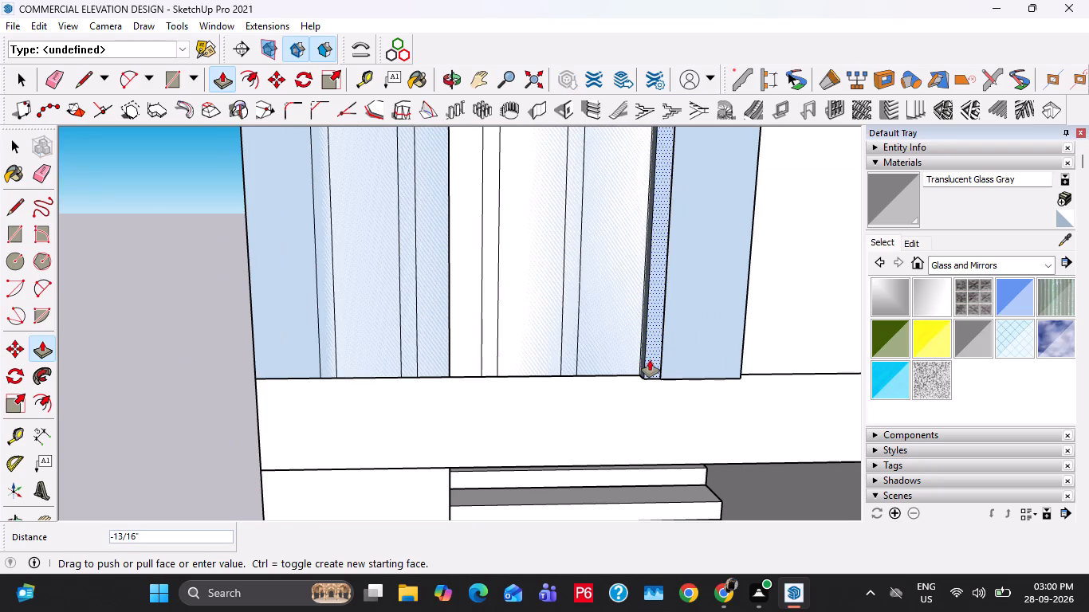
{"action": "type", "text": "0."}
{"action": "type", "text": "5\""}
{"action": "key", "text": "Return"}
{"action": "double_click", "coordinate": [572, 352]}
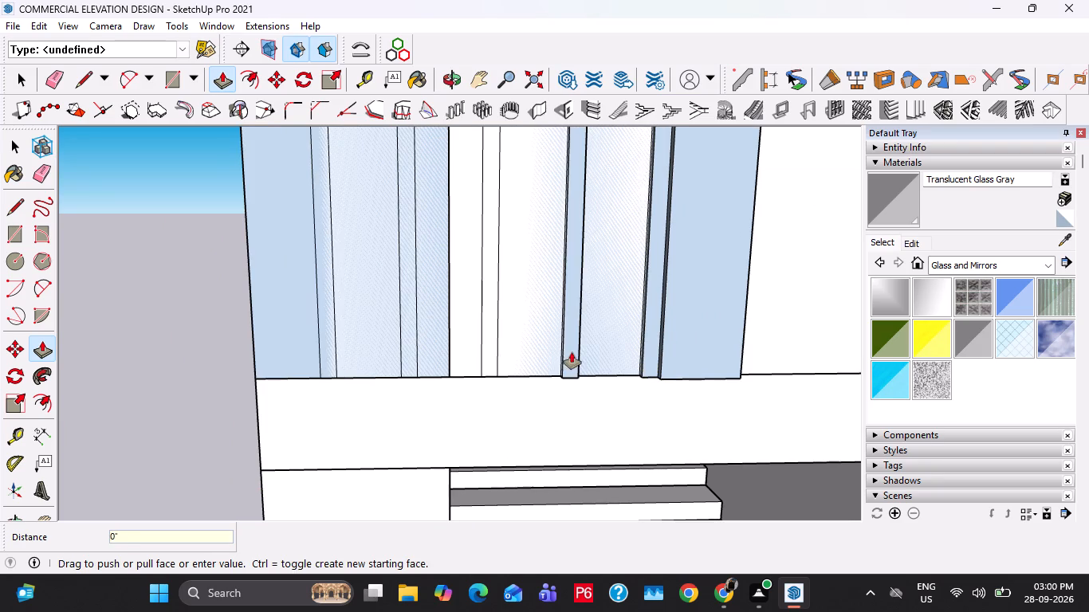
{"action": "double_click", "coordinate": [494, 355]}
{"action": "double_click", "coordinate": [412, 359]}
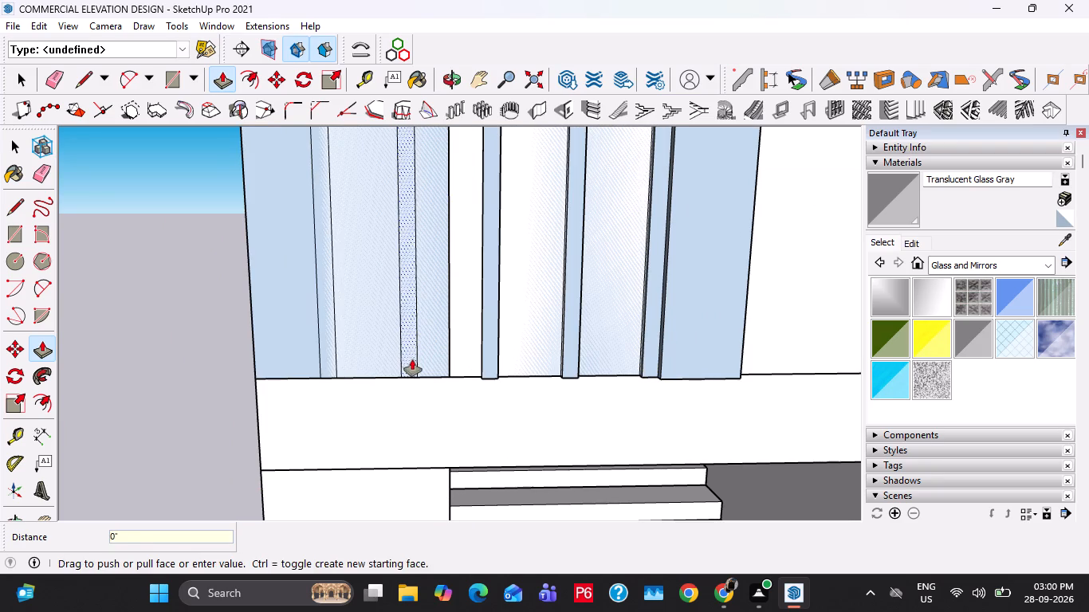
{"action": "double_click", "coordinate": [332, 359]}
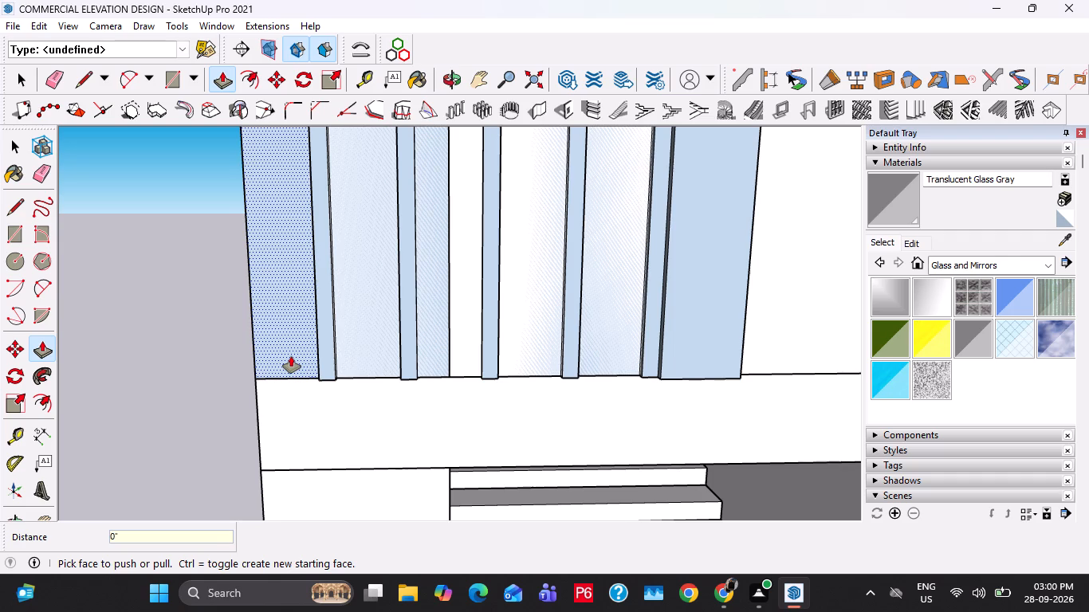
Extrude the outermost wide board 1" and raise the three wide boards beside it to project past the strips.
{"action": "left_click", "coordinate": [291, 356]}
{"action": "key", "text": "1"}
{"action": "key", "text": "shift+quotedbl"}
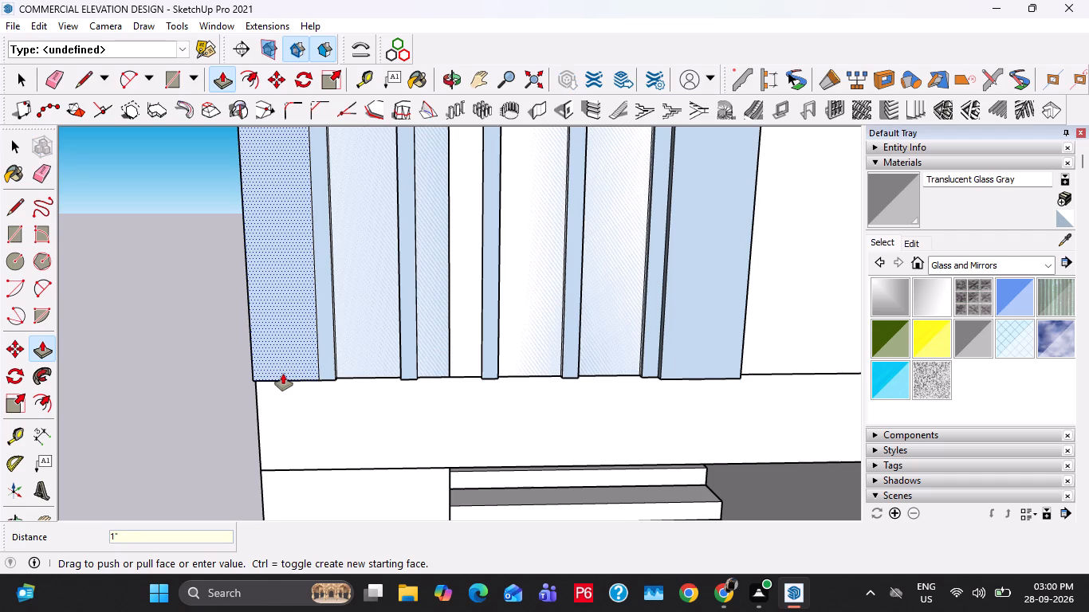
{"action": "key", "text": "Return"}
{"action": "double_click", "coordinate": [295, 364]}
{"action": "double_click", "coordinate": [374, 361]}
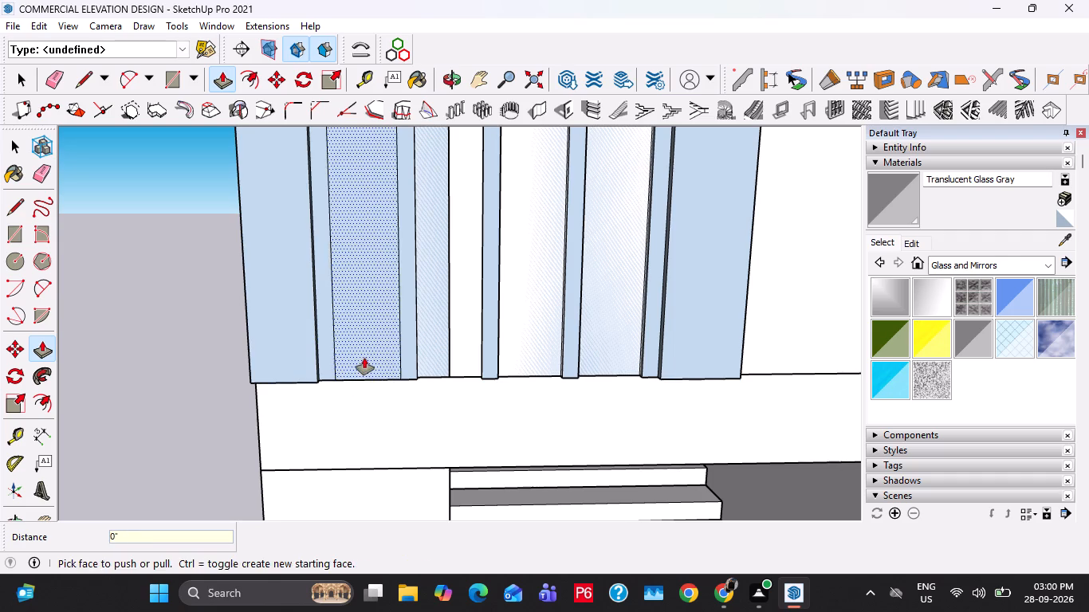
{"action": "double_click", "coordinate": [364, 358]}
{"action": "double_click", "coordinate": [438, 342]}
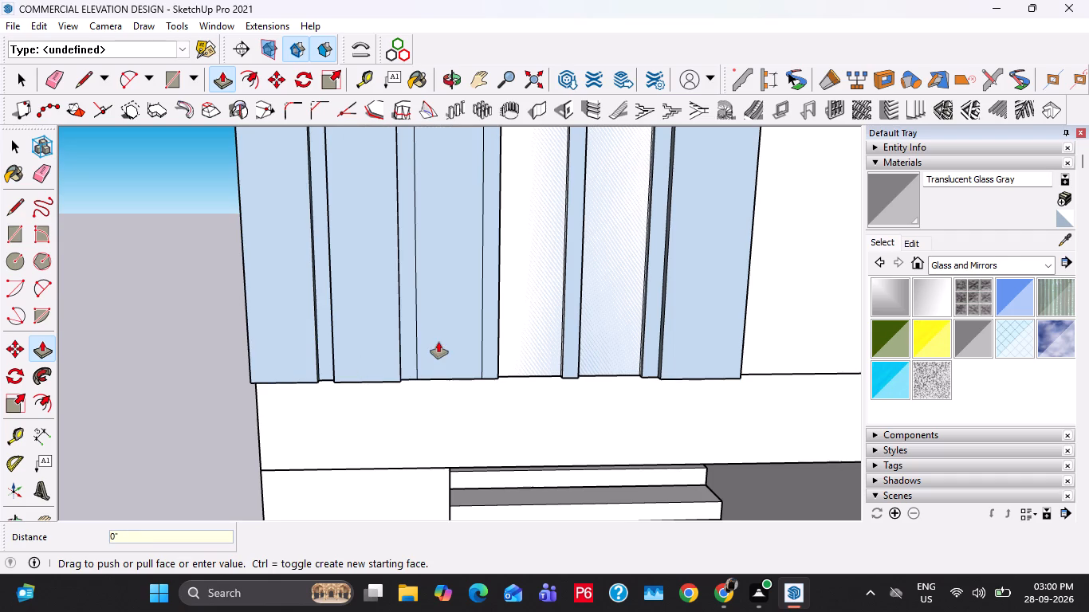
{"action": "middle_click_drag", "start_coordinate": [451, 347], "coordinate": [320, 388]}
{"action": "double_click", "coordinate": [439, 331]}
{"action": "triple_click", "coordinate": [505, 331]}
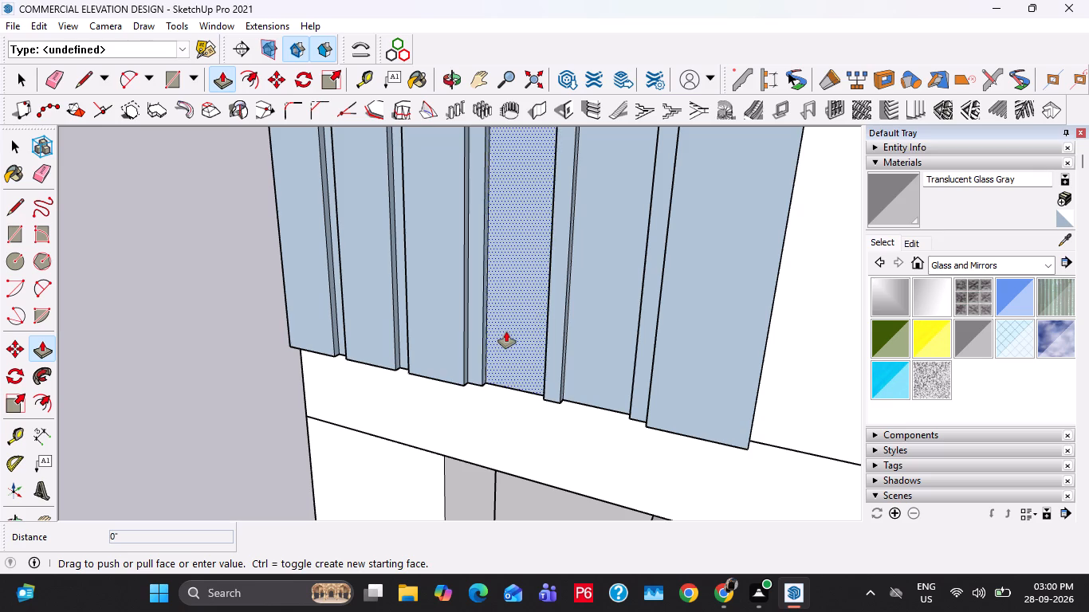
{"action": "double_click", "coordinate": [506, 331]}
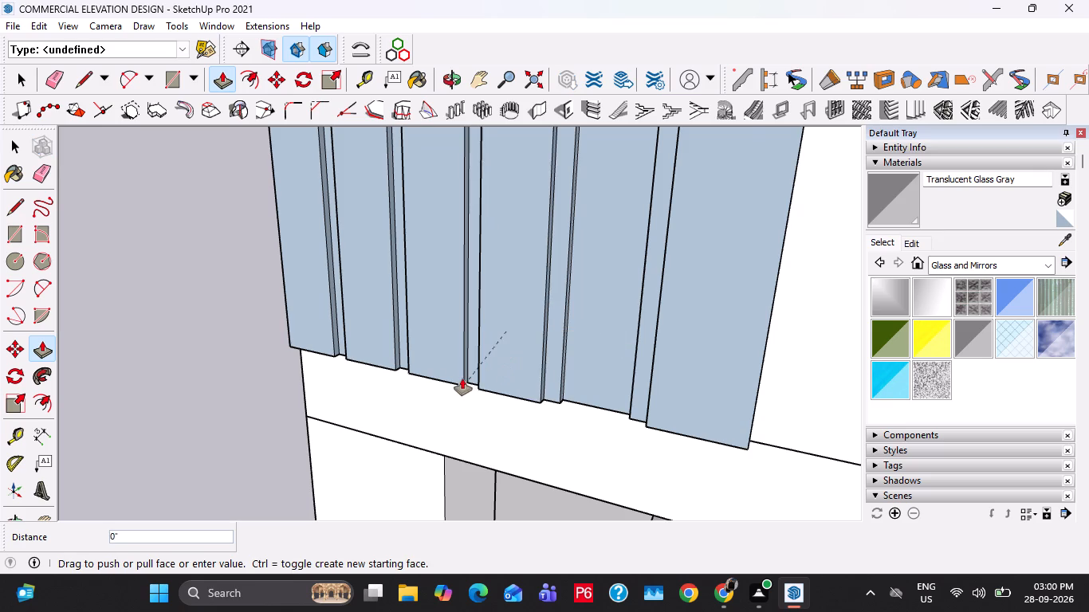
{"action": "left_click", "coordinate": [462, 379]}
Extrude the remaining wide board until it is level with the board nearest the glazing.
{"action": "left_click", "coordinate": [609, 362]}
{"action": "left_click", "coordinate": [464, 341]}
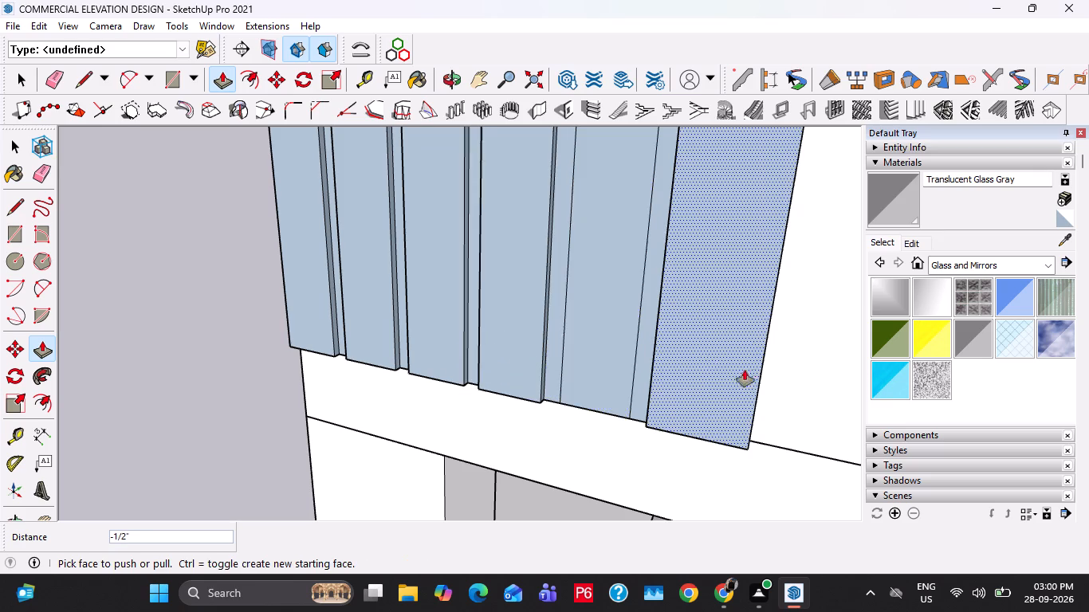
{"action": "middle_click_drag", "start_coordinate": [670, 375], "coordinate": [550, 334]}
{"action": "left_click", "coordinate": [545, 353]}
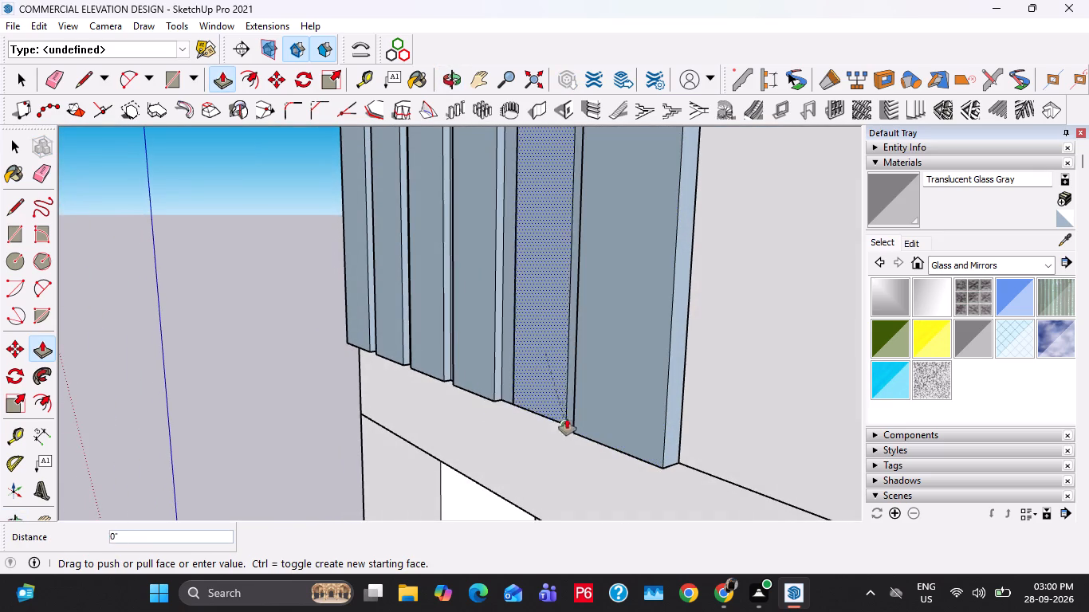
{"action": "left_click", "coordinate": [580, 433]}
Select the whole slatted panel and reverse its faces.
{"action": "key", "text": "space"}
{"action": "middle_click_drag", "start_coordinate": [576, 414], "coordinate": [703, 435]}
{"action": "scroll", "coordinate": [703, 435], "scroll_direction": "up", "scroll_amount": 1}
{"action": "scroll", "coordinate": [678, 428], "scroll_direction": "down", "scroll_amount": 8}
{"action": "key", "text": "Escape"}
{"action": "triple_click", "coordinate": [628, 321]}
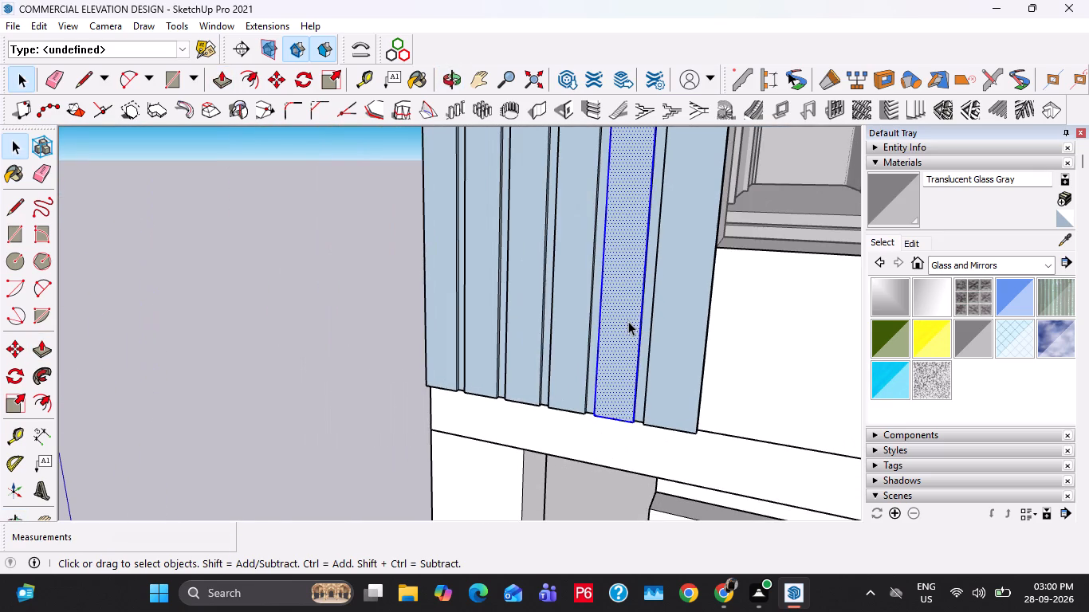
{"action": "left_click", "coordinate": [628, 321]}
{"action": "right_click", "coordinate": [628, 321]}
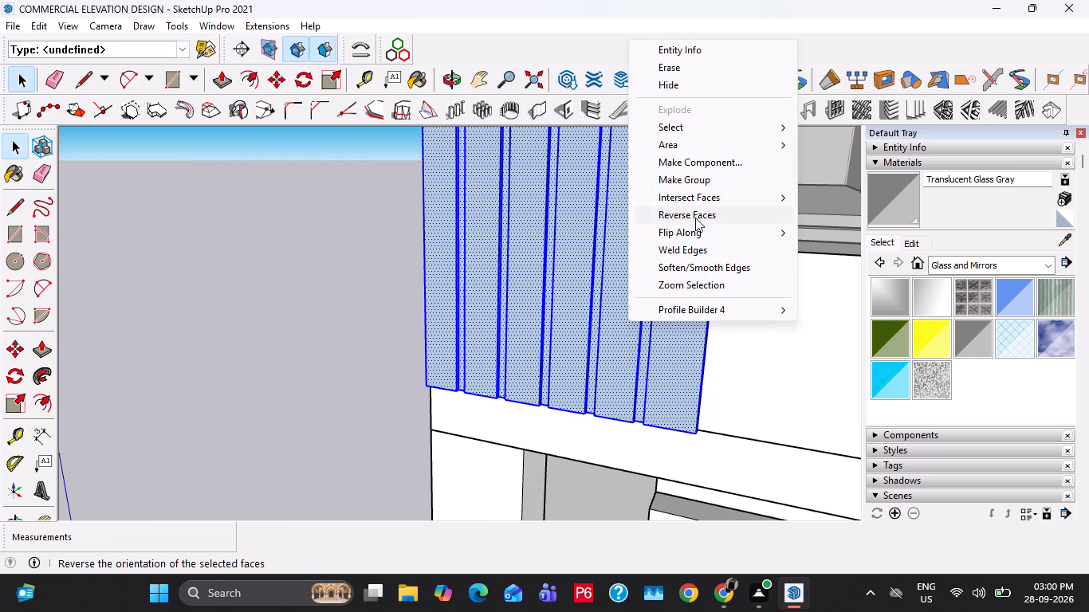
{"action": "left_click", "coordinate": [694, 224]}
{"action": "left_click", "coordinate": [695, 218]}
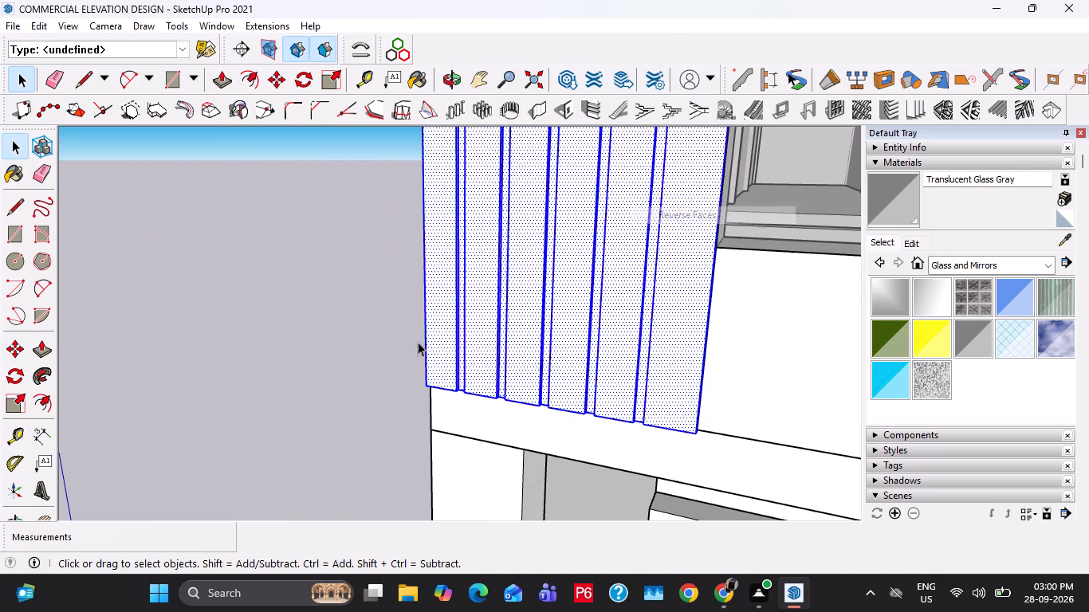
Paint the selected slatted panel with the Wood Cherry Original material.
{"action": "scroll", "coordinate": [399, 371], "scroll_direction": "down", "scroll_amount": 11}
{"action": "left_click", "coordinate": [1025, 264]}
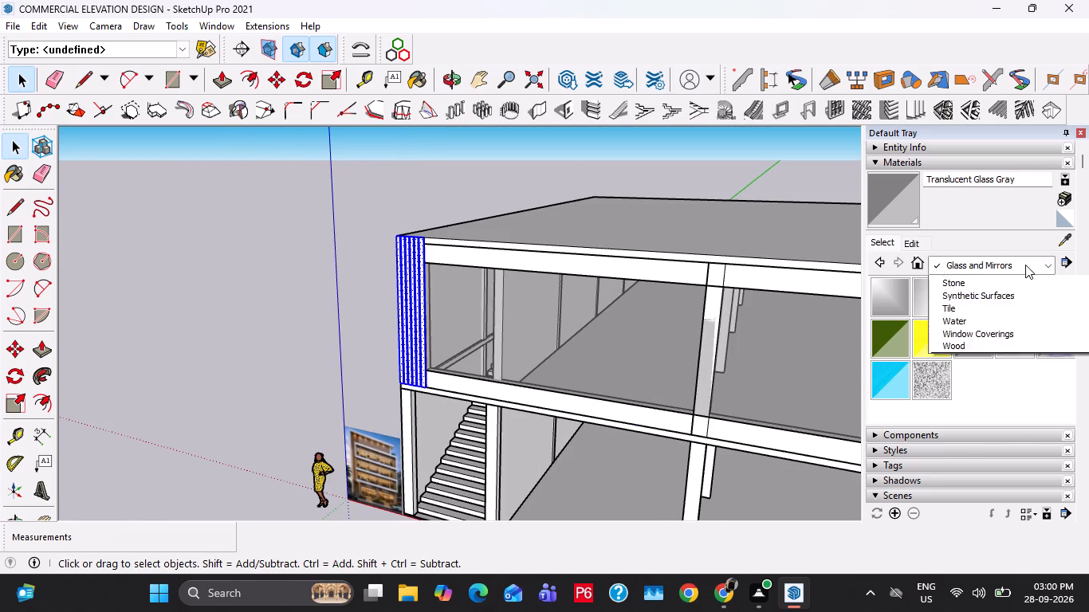
{"action": "left_click", "coordinate": [969, 473]}
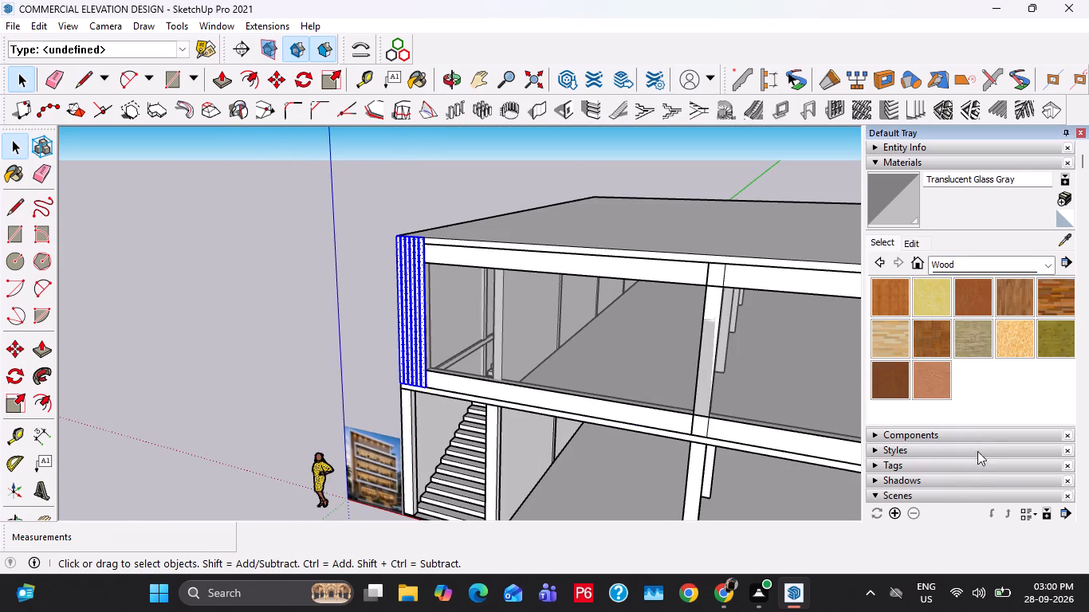
{"action": "left_click", "coordinate": [980, 280]}
{"action": "left_click", "coordinate": [399, 247]}
{"action": "scroll", "coordinate": [413, 281], "scroll_direction": "up", "scroll_amount": 4}
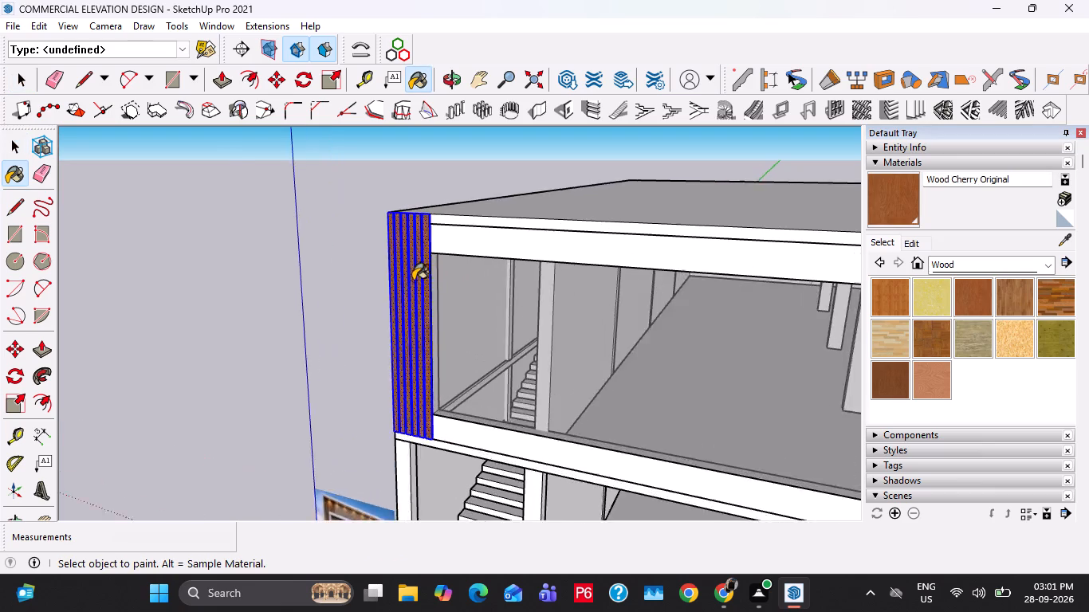
Make the wood-painted slatted panel a group.
{"action": "scroll", "coordinate": [413, 280], "scroll_direction": "up", "scroll_amount": 4}
{"action": "key", "text": "space"}
{"action": "right_click", "coordinate": [423, 258]}
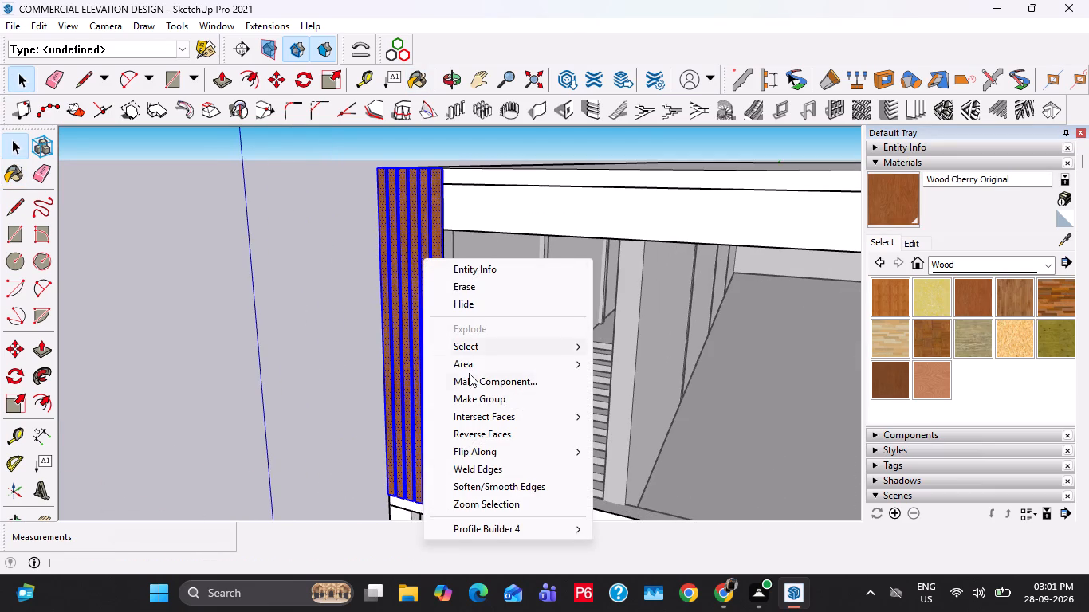
{"action": "left_click", "coordinate": [473, 400]}
Examine the storeys in the reference image and compare them with the front of the model.
{"action": "scroll", "coordinate": [481, 275], "scroll_direction": "down", "scroll_amount": 7}
{"action": "middle_click_drag", "start_coordinate": [520, 287], "coordinate": [603, 275]}
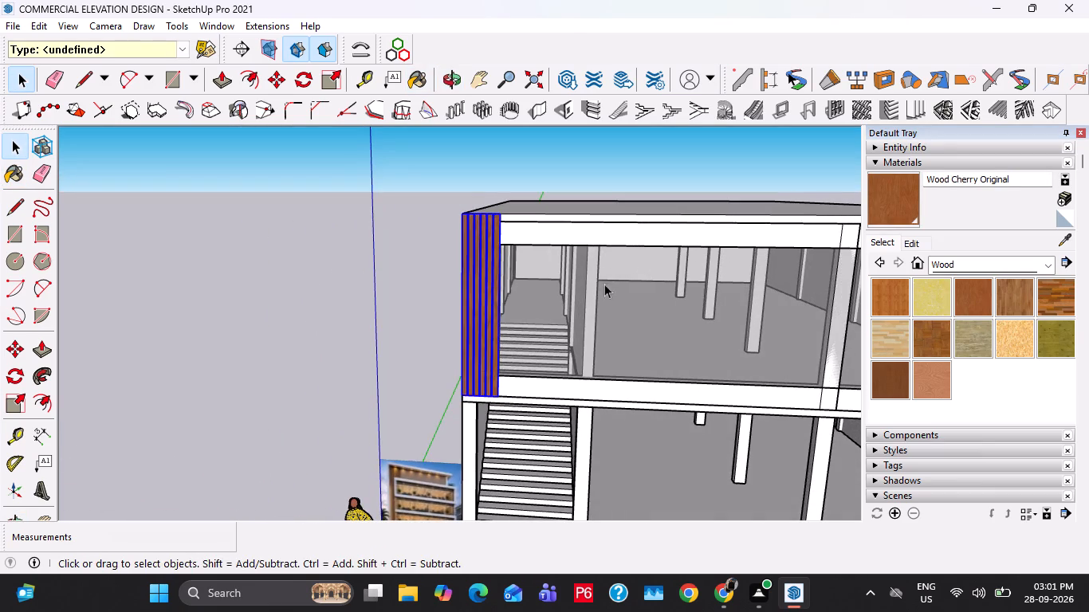
{"action": "middle_click_drag", "start_coordinate": [630, 347], "coordinate": [525, 261], "text": "shift"}
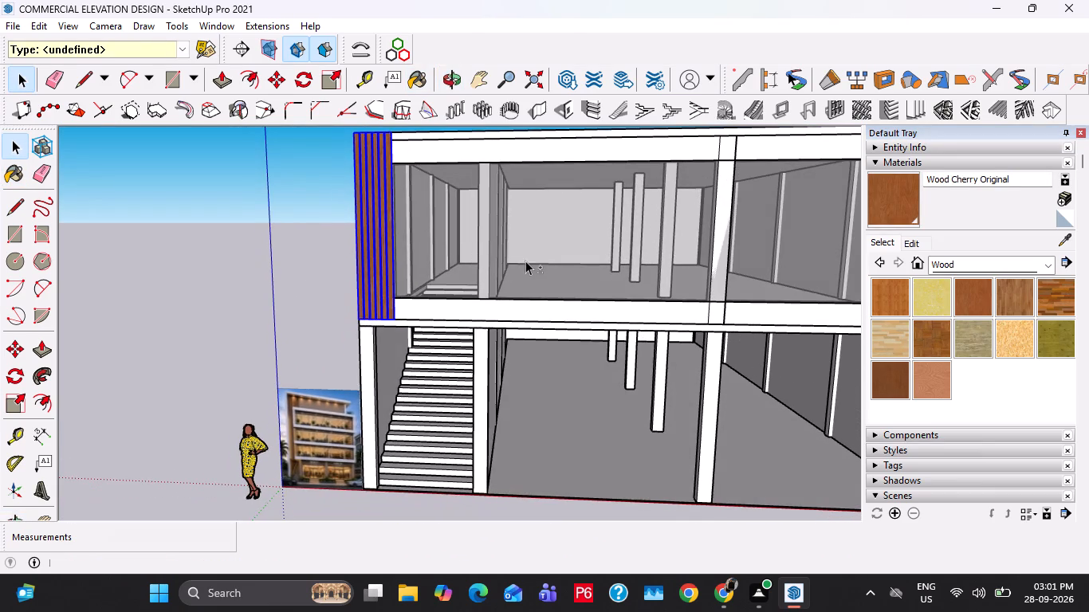
{"action": "scroll", "coordinate": [404, 404], "scroll_direction": "up", "scroll_amount": 7}
{"action": "middle_click_drag", "start_coordinate": [318, 426], "coordinate": [339, 331], "text": "shift"}
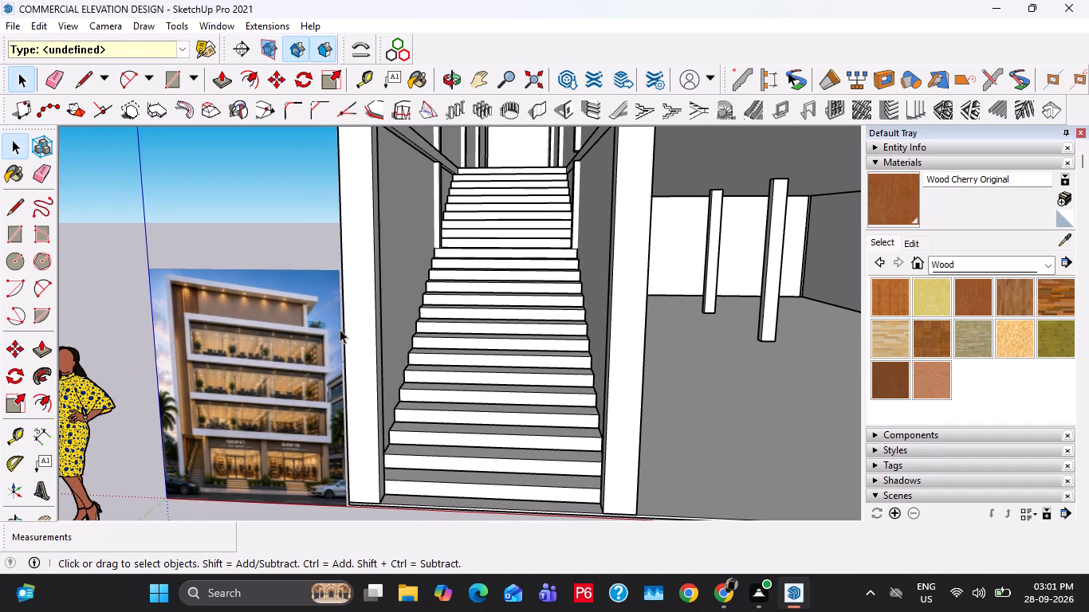
{"action": "scroll", "coordinate": [272, 410], "scroll_direction": "down", "scroll_amount": 7}
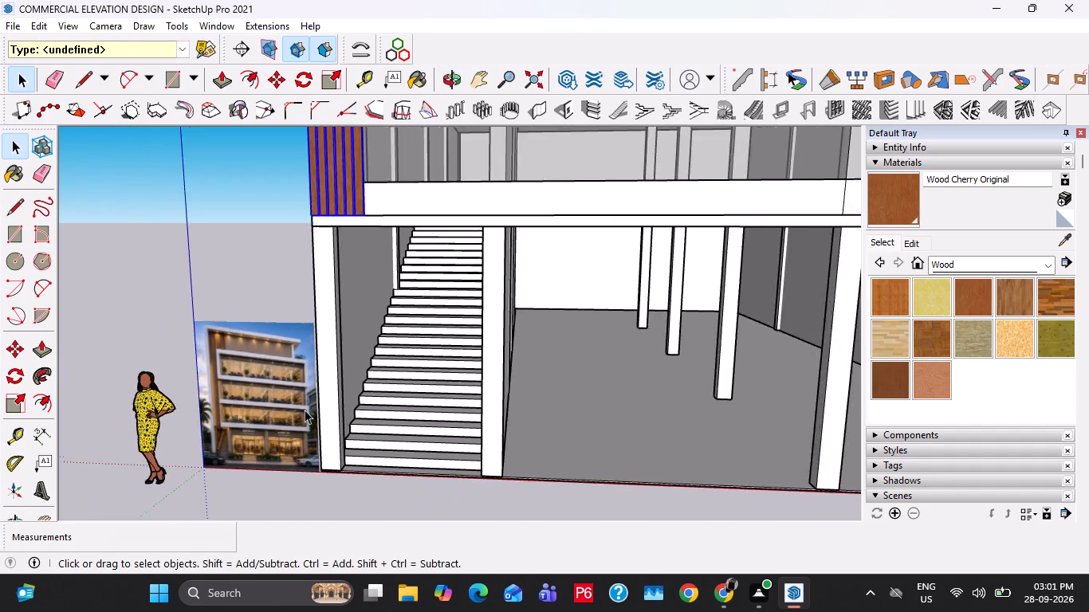
{"action": "scroll", "coordinate": [305, 410], "scroll_direction": "down", "scroll_amount": 3}
{"action": "middle_click_drag", "start_coordinate": [425, 355], "coordinate": [392, 454]}
{"action": "scroll", "coordinate": [403, 414], "scroll_direction": "down", "scroll_amount": 5, "text": "shift"}
{"action": "middle_click_drag", "start_coordinate": [521, 398], "coordinate": [534, 356]}
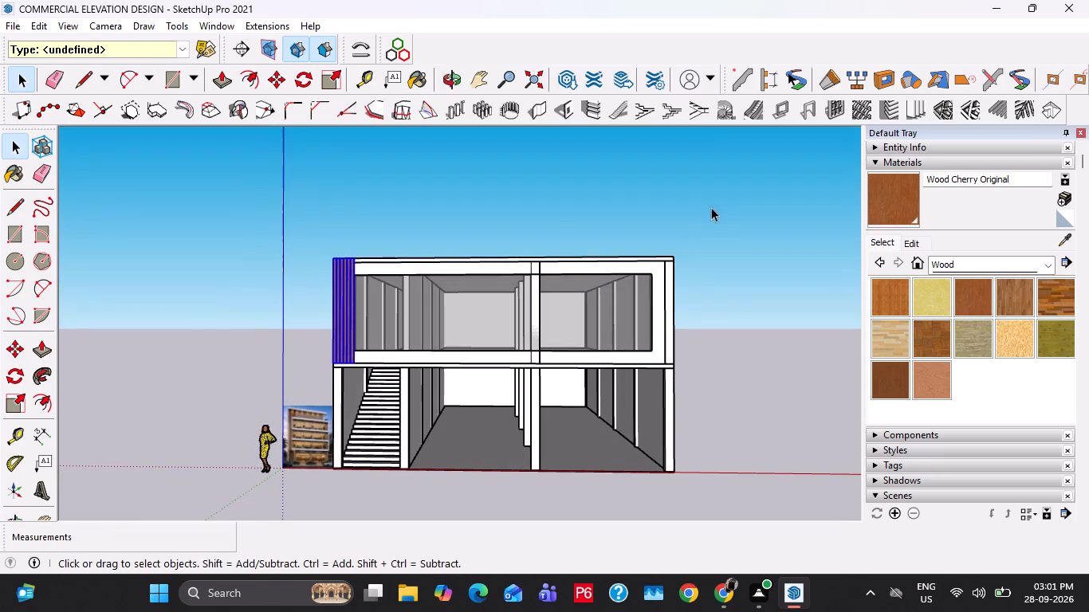
Select the whole upper storey, including its roof slab, glazing and slatted panel, and make it one group.
{"action": "left_click_drag", "start_coordinate": [712, 206], "coordinate": [320, 301]}
{"action": "right_click", "coordinate": [364, 291]}
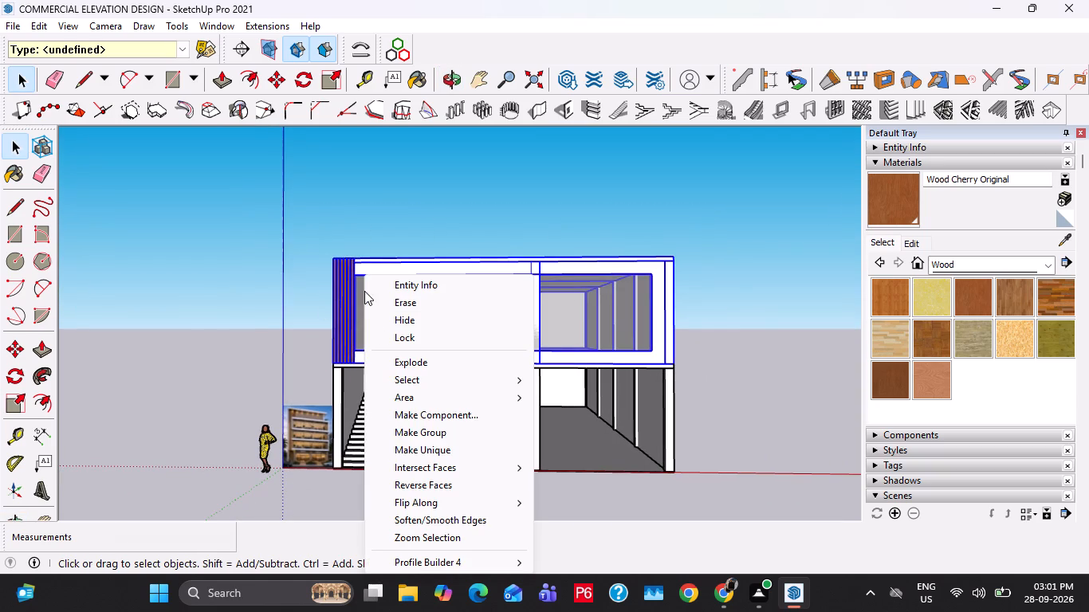
{"action": "left_click", "coordinate": [415, 435]}
Copy the grouped upper storey straight up by 12' 6", stacking it on top of the existing upper storey.
{"action": "scroll", "coordinate": [335, 379], "scroll_direction": "up", "scroll_amount": 5}
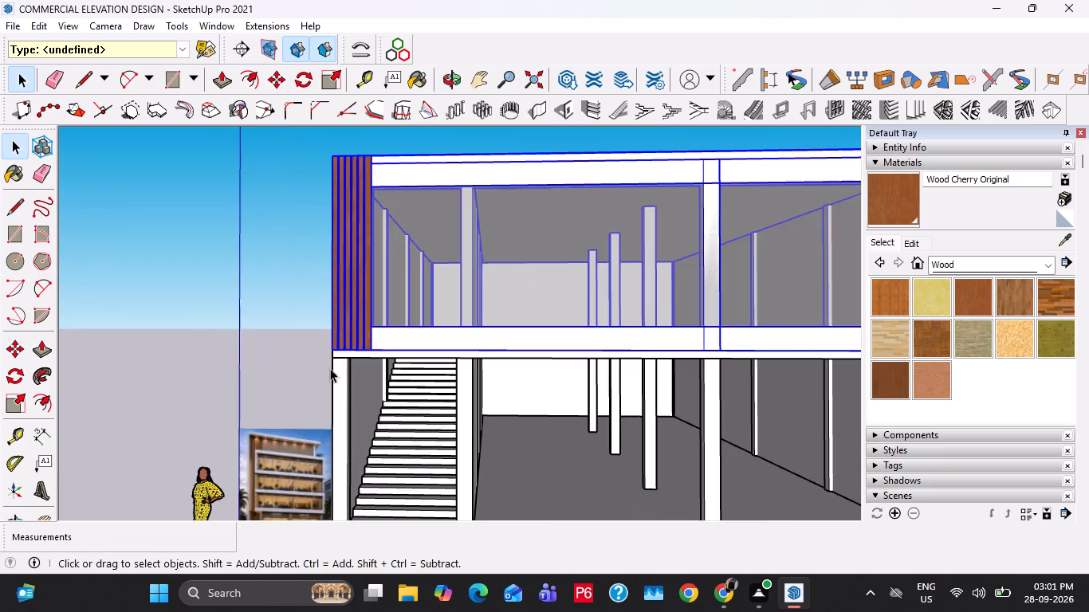
{"action": "scroll", "coordinate": [330, 368], "scroll_direction": "up", "scroll_amount": 15}
{"action": "middle_click_drag", "start_coordinate": [347, 342], "coordinate": [473, 374]}
{"action": "key", "text": "m"}
{"action": "scroll", "coordinate": [342, 403], "scroll_direction": "up", "scroll_amount": 2}
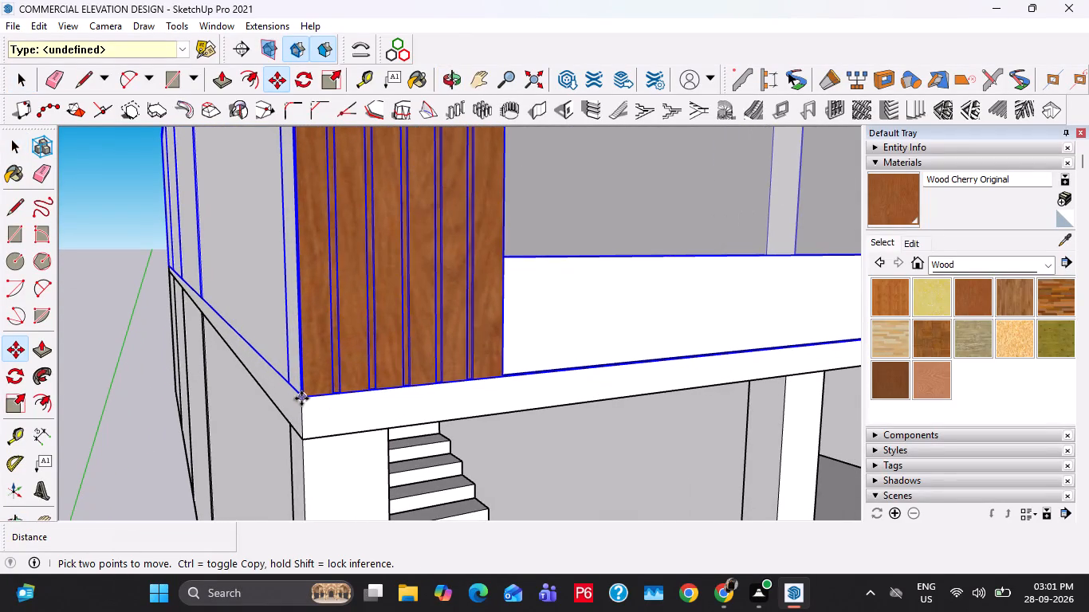
{"action": "left_click", "coordinate": [301, 398]}
{"action": "scroll", "coordinate": [316, 309], "scroll_direction": "down", "scroll_amount": 12}
{"action": "middle_click_drag", "start_coordinate": [348, 171], "coordinate": [360, 473], "text": "shift"}
{"action": "scroll", "coordinate": [348, 261], "scroll_direction": "up", "scroll_amount": 7}
{"action": "scroll", "coordinate": [320, 254], "scroll_direction": "down", "scroll_amount": 4}
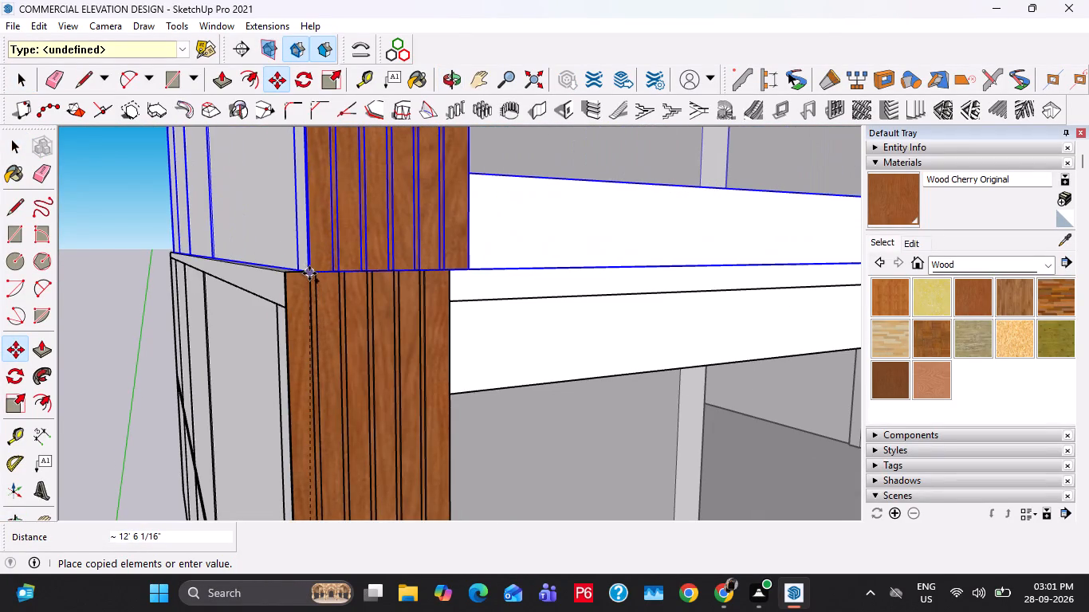
{"action": "middle_click_drag", "start_coordinate": [309, 274], "coordinate": [338, 342]}
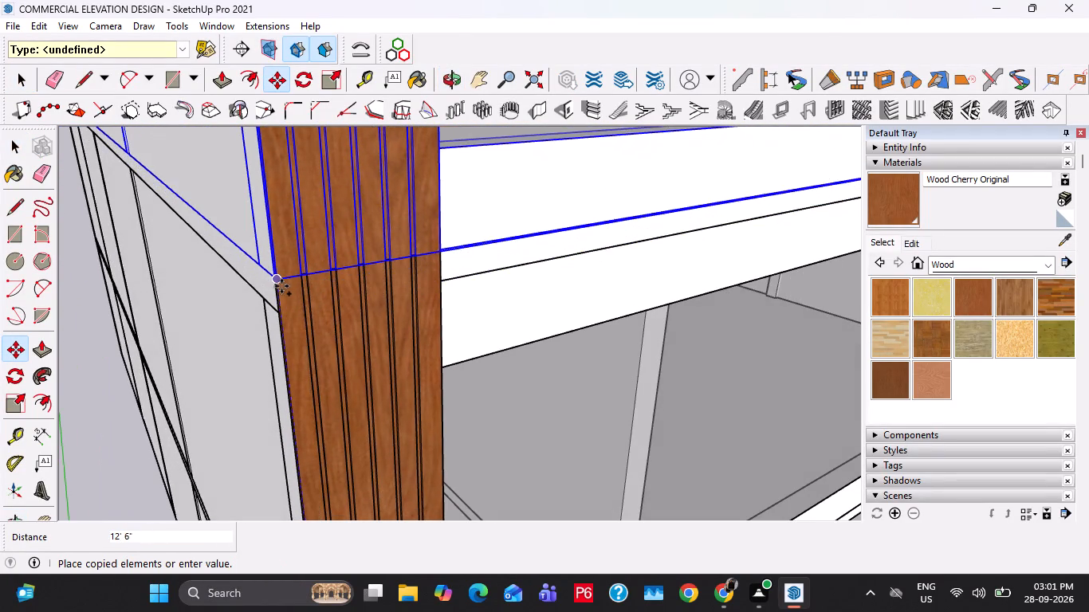
{"action": "scroll", "coordinate": [281, 284], "scroll_direction": "up", "scroll_amount": 13}
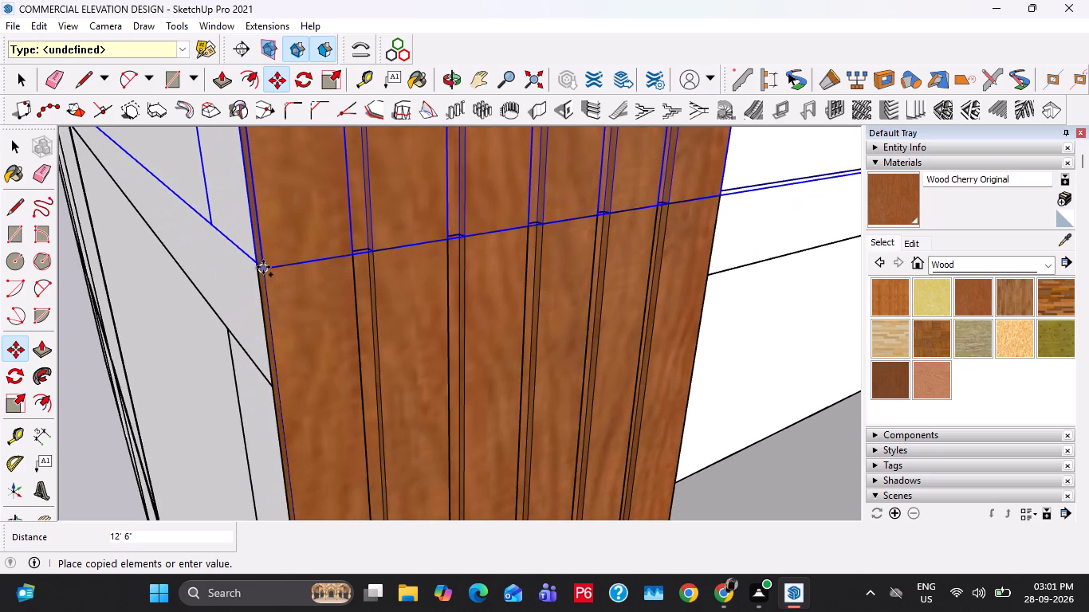
{"action": "left_click", "coordinate": [263, 267]}
{"action": "key", "text": "space"}
Explode the copied top storey and regroup its parts as one new group.
{"action": "middle_click_drag", "start_coordinate": [353, 280], "coordinate": [488, 279]}
{"action": "scroll", "coordinate": [474, 276], "scroll_direction": "up", "scroll_amount": 1}
{"action": "scroll", "coordinate": [284, 291], "scroll_direction": "down", "scroll_amount": 9}
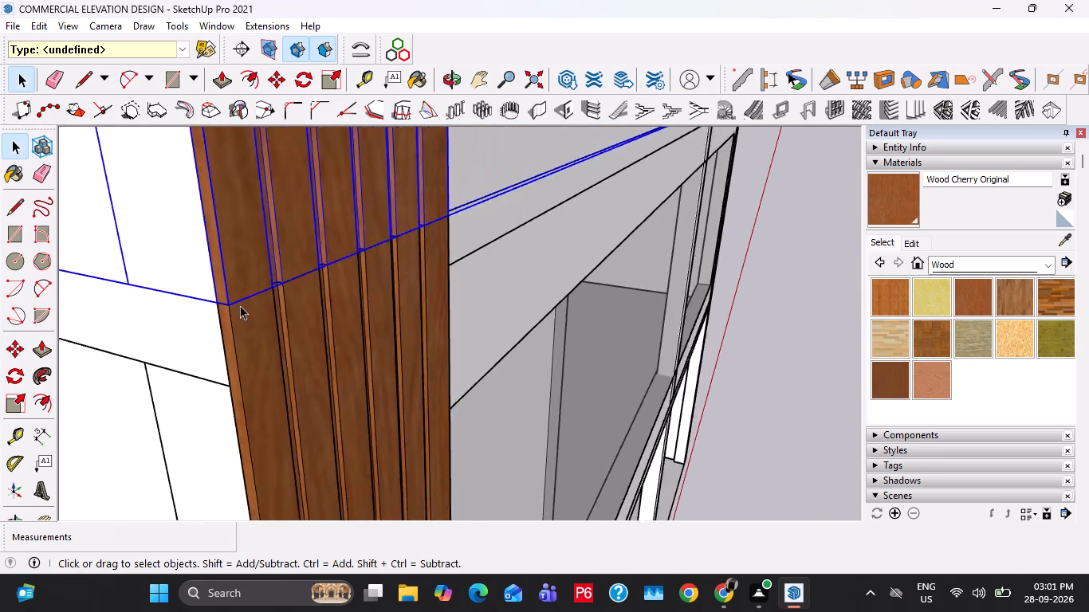
{"action": "scroll", "coordinate": [240, 305], "scroll_direction": "down", "scroll_amount": 18}
{"action": "right_click", "coordinate": [291, 190]}
{"action": "left_click", "coordinate": [341, 323]}
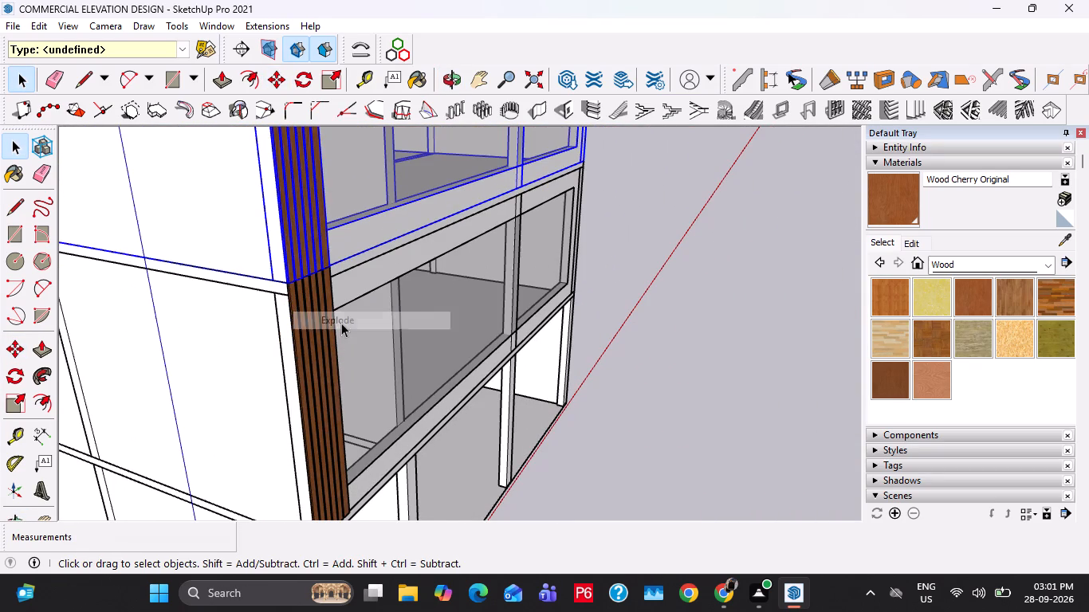
{"action": "right_click", "coordinate": [308, 224]}
{"action": "left_click", "coordinate": [364, 386]}
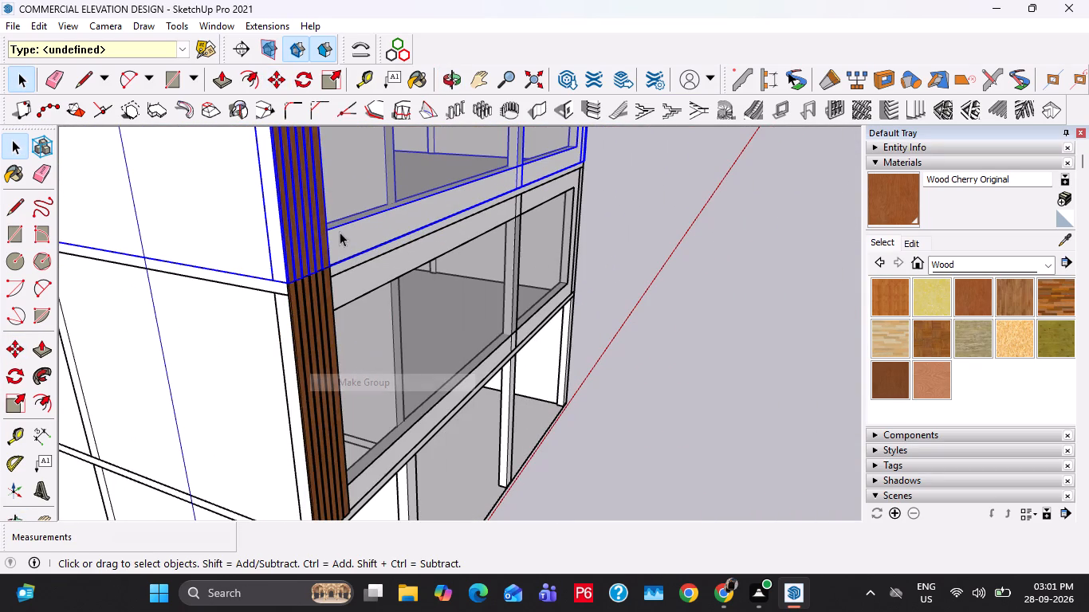
{"action": "double_click", "coordinate": [313, 203]}
{"action": "left_click", "coordinate": [309, 204]}
{"action": "key", "text": "Escape"}
{"action": "left_click", "coordinate": [309, 204]}
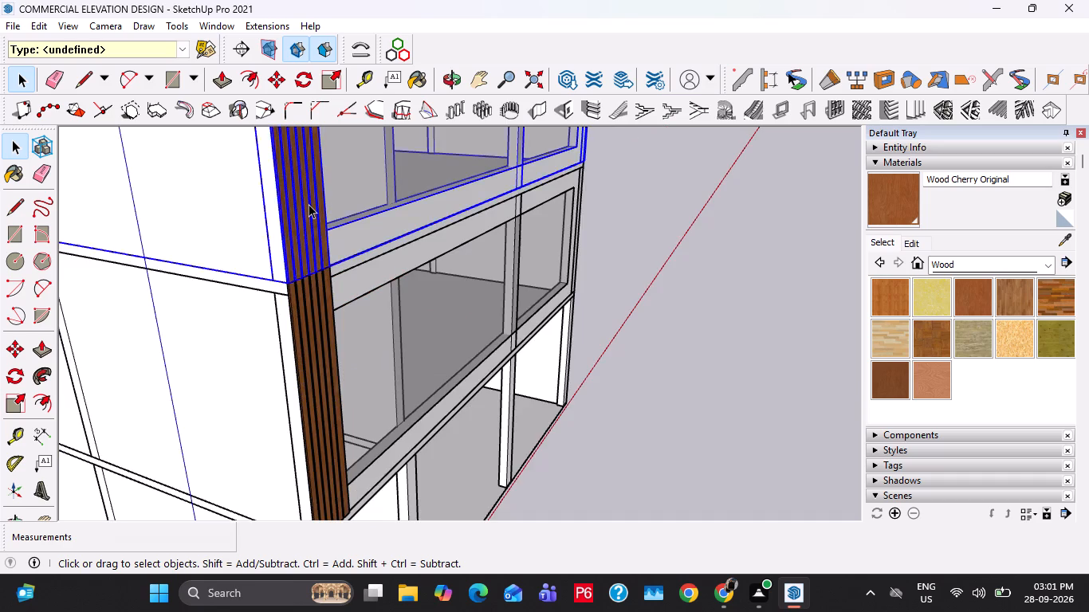
Examine the upper storeys and their window openings in the reference image.
{"action": "scroll", "coordinate": [312, 211], "scroll_direction": "down", "scroll_amount": 14}
{"action": "middle_click_drag", "start_coordinate": [368, 291], "coordinate": [143, 233]}
{"action": "scroll", "coordinate": [301, 318], "scroll_direction": "up", "scroll_amount": 2}
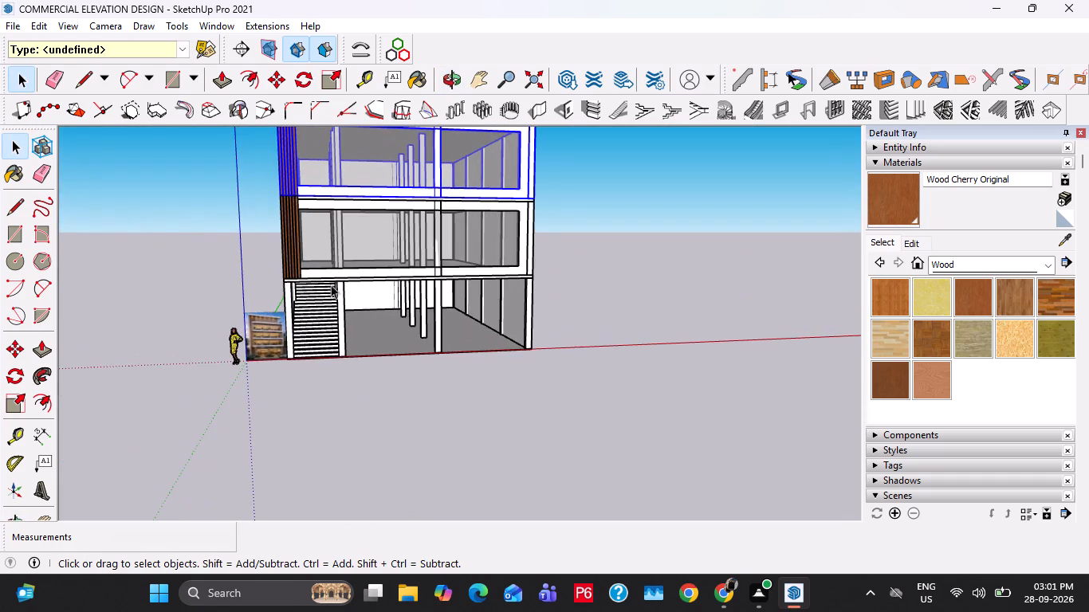
{"action": "middle_click_drag", "start_coordinate": [368, 223], "coordinate": [407, 293], "text": "shift"}
{"action": "scroll", "coordinate": [321, 403], "scroll_direction": "up", "scroll_amount": 19}
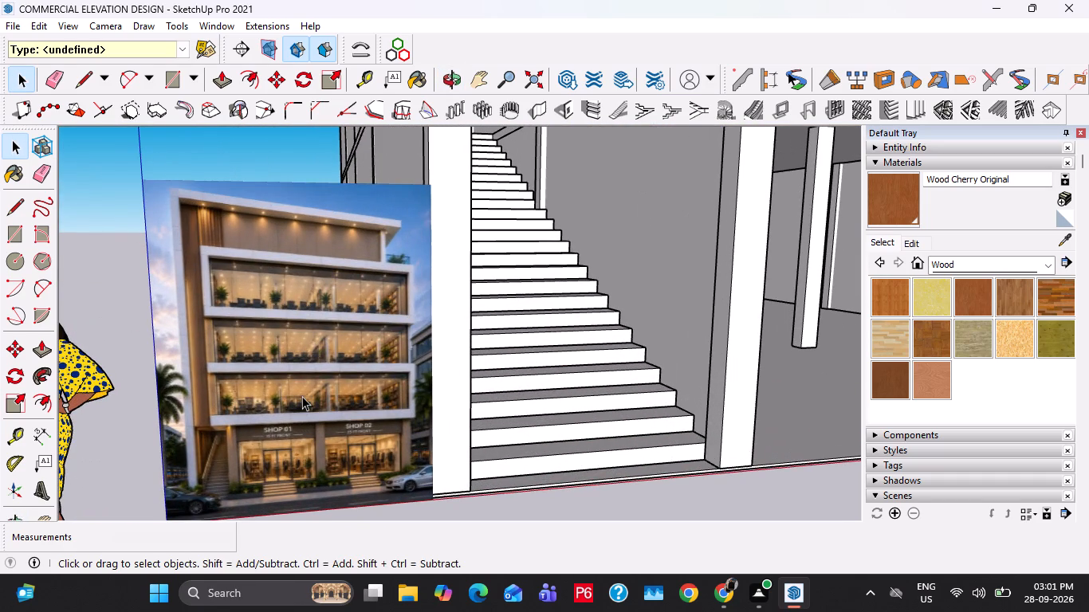
{"action": "scroll", "coordinate": [302, 396], "scroll_direction": "down", "scroll_amount": 10}
Open the top storey's front frame for editing and place horizontal guides through the window opening's upper and lower outer corners.
{"action": "middle_click_drag", "start_coordinate": [560, 356], "coordinate": [254, 504], "text": "shift"}
{"action": "scroll", "coordinate": [313, 436], "scroll_direction": "down", "scroll_amount": 3}
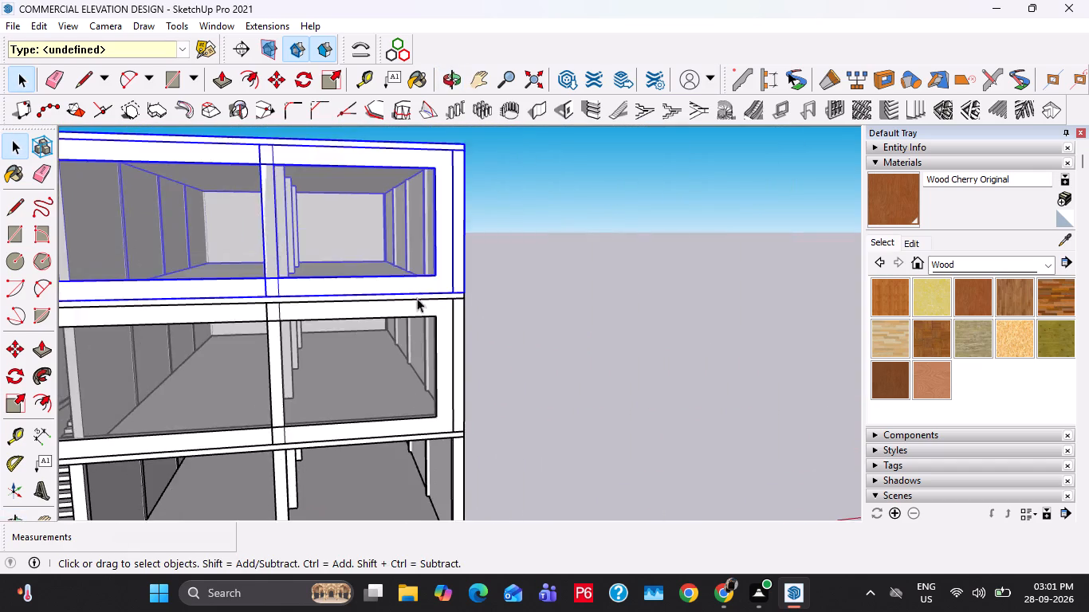
{"action": "middle_click_drag", "start_coordinate": [412, 281], "coordinate": [409, 399], "text": "shift"}
{"action": "double_click", "coordinate": [440, 311]}
{"action": "scroll", "coordinate": [435, 334], "scroll_direction": "up", "scroll_amount": 4}
{"action": "left_click", "coordinate": [439, 371]}
{"action": "scroll", "coordinate": [434, 418], "scroll_direction": "up", "scroll_amount": 2}
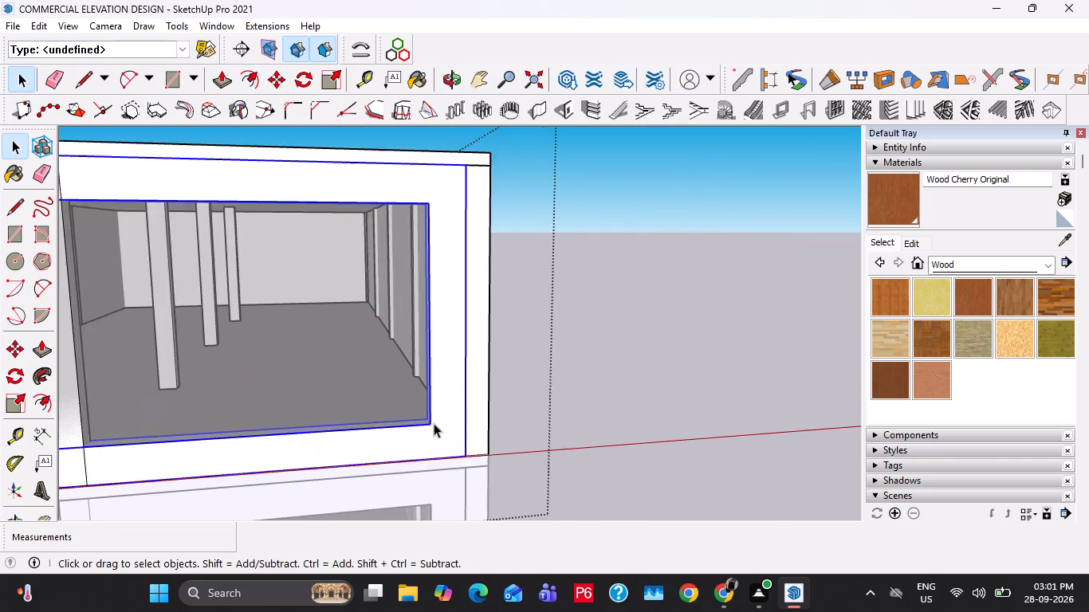
{"action": "scroll", "coordinate": [434, 423], "scroll_direction": "up", "scroll_amount": 3}
{"action": "double_click", "coordinate": [438, 424]}
{"action": "key", "text": "r"}
{"action": "key", "text": "space"}
{"action": "key", "text": "t"}
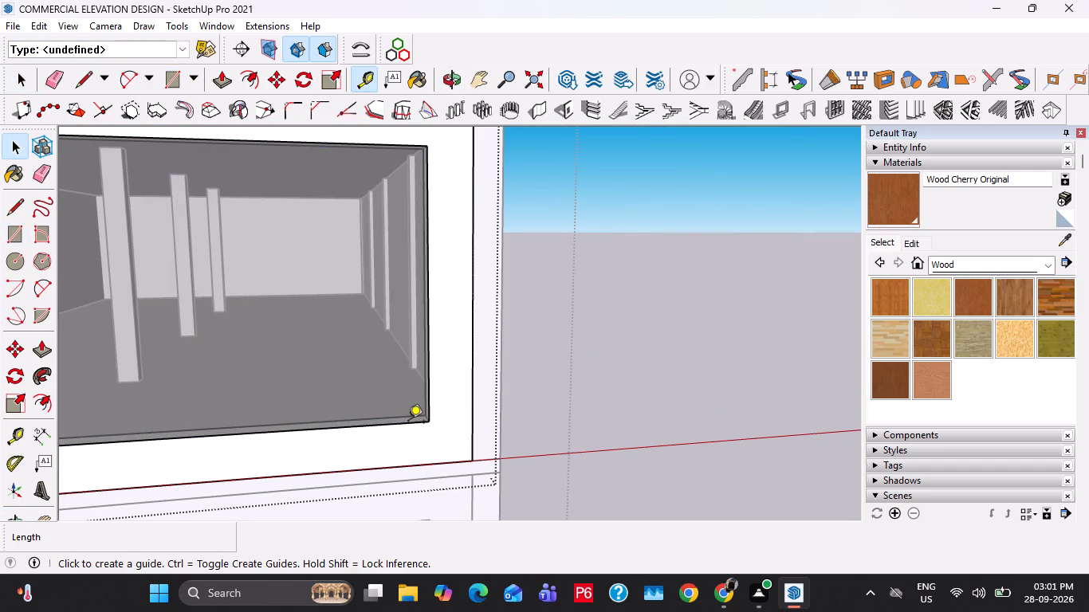
{"action": "double_click", "coordinate": [408, 423]}
{"action": "double_click", "coordinate": [412, 143]}
Draw two lines from the window opening's outer corners across to the outer edge of the frame, top and bottom.
{"action": "key", "text": "space"}
{"action": "middle_click_drag", "start_coordinate": [464, 162], "coordinate": [462, 201]}
{"action": "scroll", "coordinate": [456, 202], "scroll_direction": "down", "scroll_amount": 4}
{"action": "key", "text": "l"}
{"action": "scroll", "coordinate": [442, 156], "scroll_direction": "up", "scroll_amount": 2}
{"action": "left_click", "coordinate": [435, 176]}
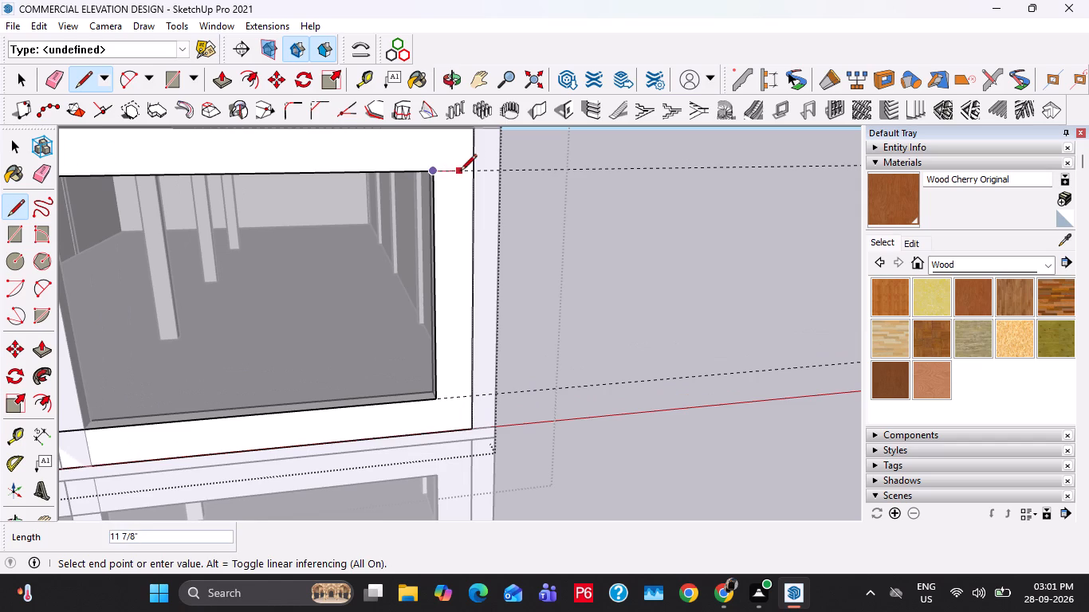
{"action": "left_click", "coordinate": [470, 170]}
{"action": "left_click", "coordinate": [437, 396]}
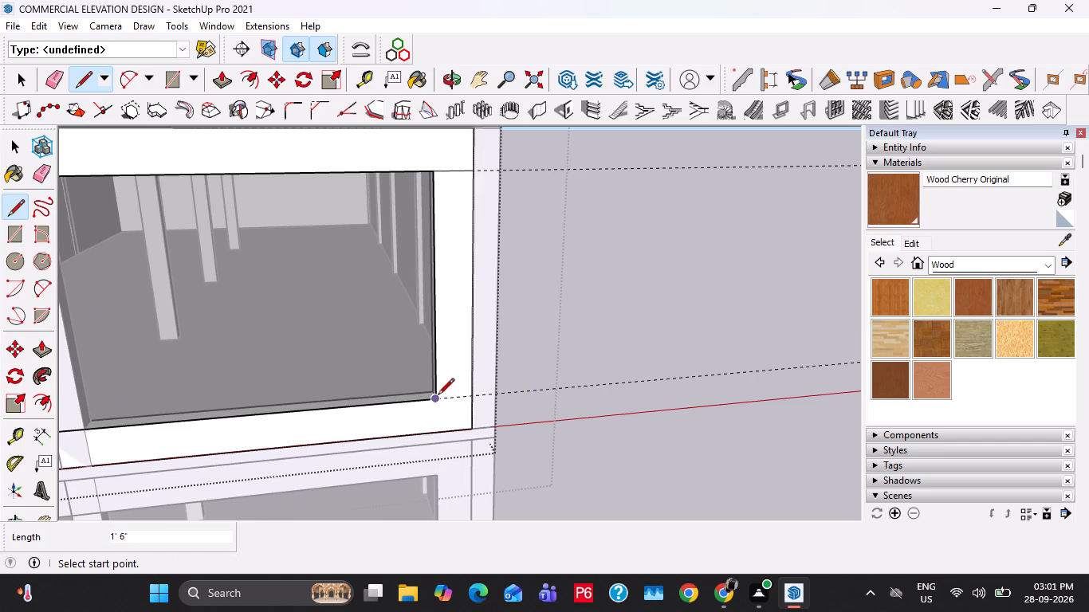
{"action": "left_click", "coordinate": [476, 396]}
Push the outlined frame section back 9" to extend the window opening out to the frame's outer edge.
{"action": "key", "text": "space"}
{"action": "left_click", "coordinate": [463, 362]}
{"action": "key", "text": "p"}
{"action": "left_click", "coordinate": [463, 362]}
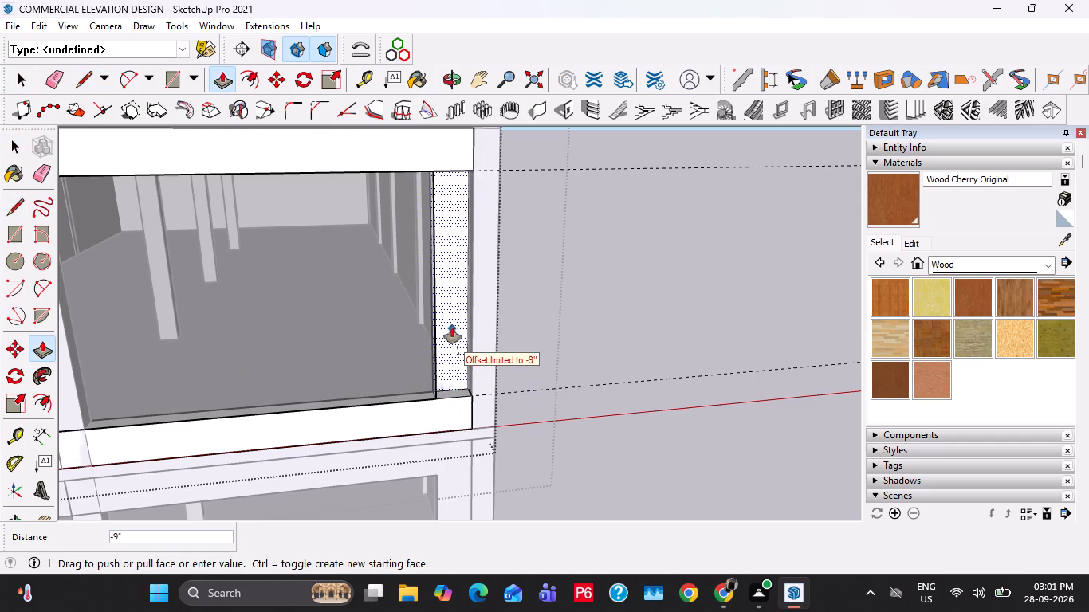
{"action": "left_click", "coordinate": [440, 297]}
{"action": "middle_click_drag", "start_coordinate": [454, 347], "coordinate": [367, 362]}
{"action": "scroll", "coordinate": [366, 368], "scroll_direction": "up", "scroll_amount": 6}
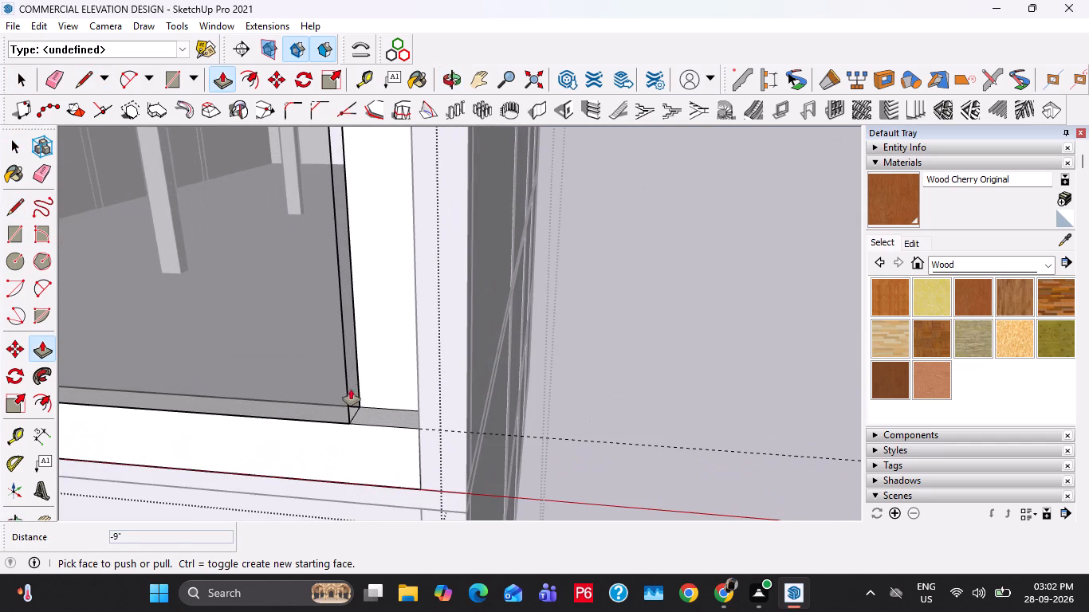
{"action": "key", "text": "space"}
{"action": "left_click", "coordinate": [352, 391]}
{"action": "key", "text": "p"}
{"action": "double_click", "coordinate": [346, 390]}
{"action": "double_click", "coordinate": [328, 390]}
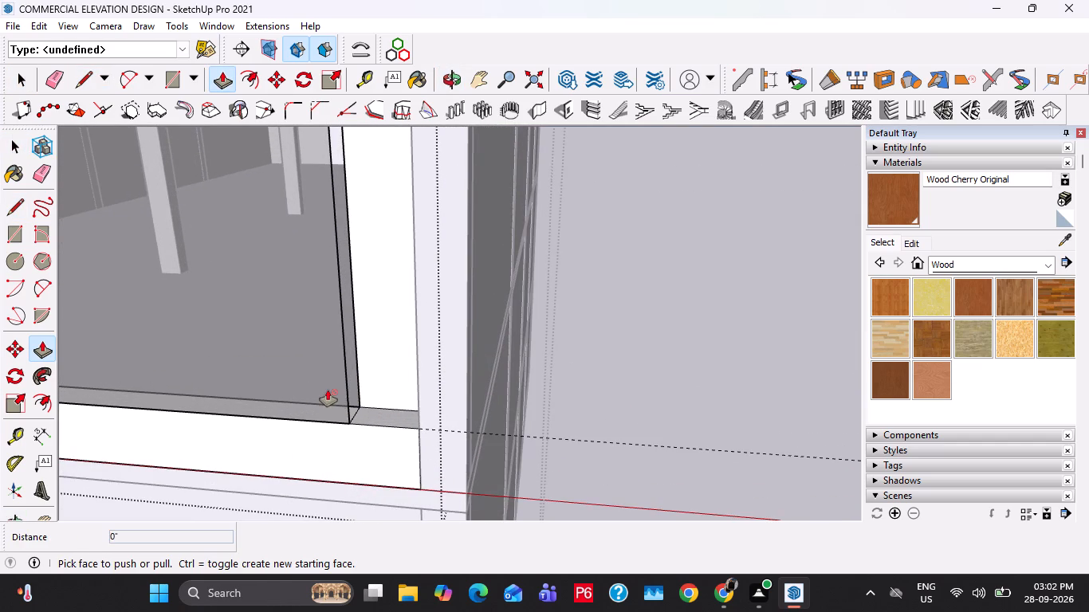
Open the glass pane for editing and scale it along the red axis to fill the widened opening.
{"action": "key", "text": "space"}
{"action": "triple_click", "coordinate": [328, 390]}
{"action": "middle_click_drag", "start_coordinate": [329, 387], "coordinate": [285, 401]}
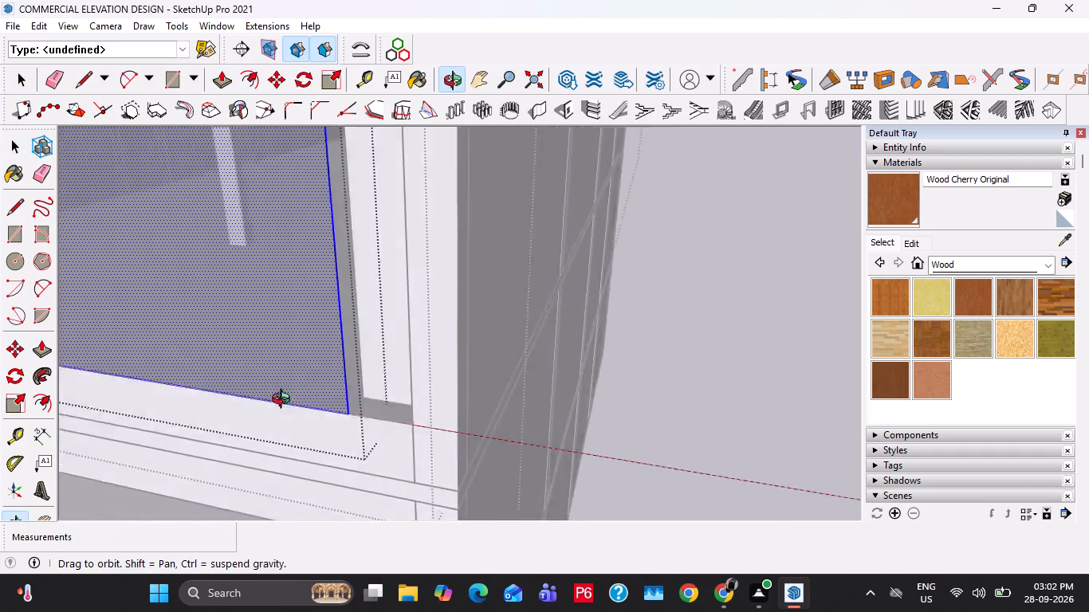
{"action": "middle_click_drag", "start_coordinate": [285, 401], "coordinate": [201, 403]}
{"action": "scroll", "coordinate": [344, 398], "scroll_direction": "up", "scroll_amount": 6}
{"action": "key", "text": "m"}
{"action": "key", "text": "space"}
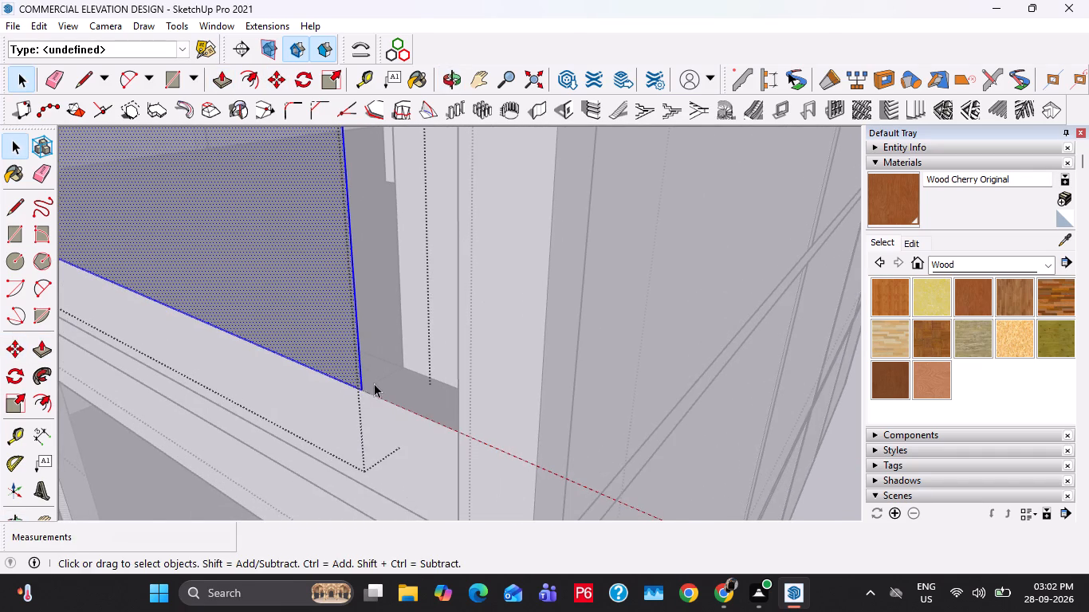
{"action": "scroll", "coordinate": [374, 383], "scroll_direction": "down", "scroll_amount": 8}
{"action": "key", "text": "s"}
{"action": "scroll", "coordinate": [395, 390], "scroll_direction": "down", "scroll_amount": 6}
{"action": "left_click", "coordinate": [375, 300]}
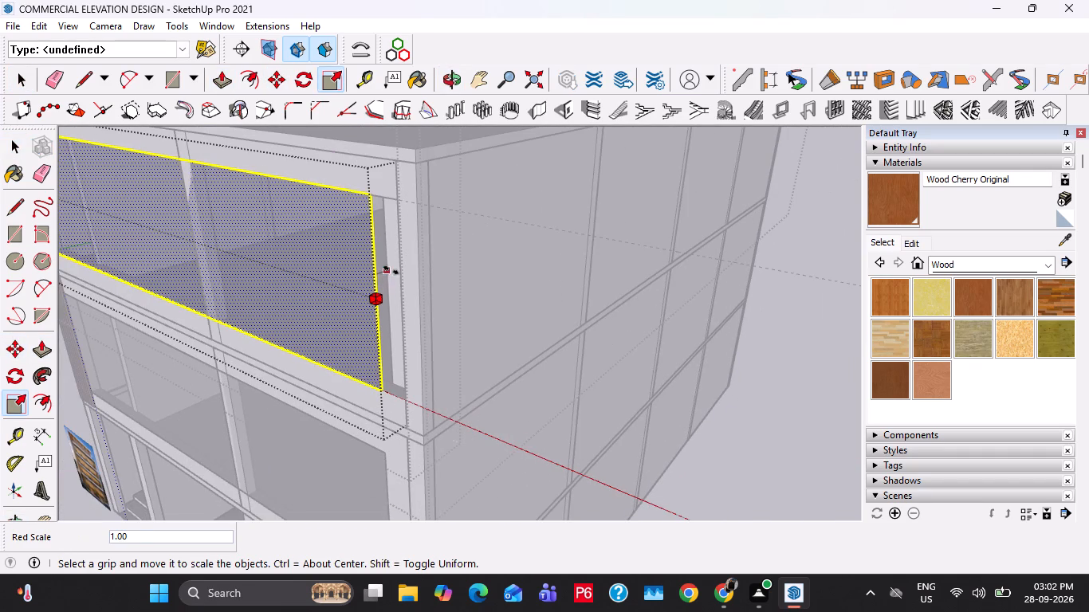
{"action": "middle_click_drag", "start_coordinate": [418, 231], "coordinate": [552, 312]}
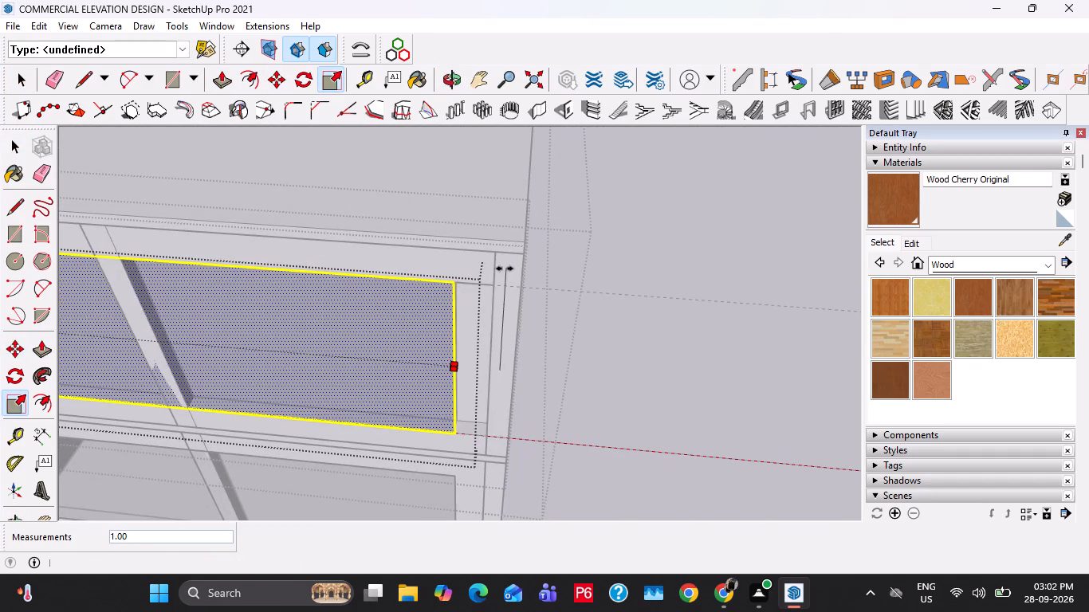
{"action": "left_click", "coordinate": [495, 278]}
{"action": "key", "text": "space"}
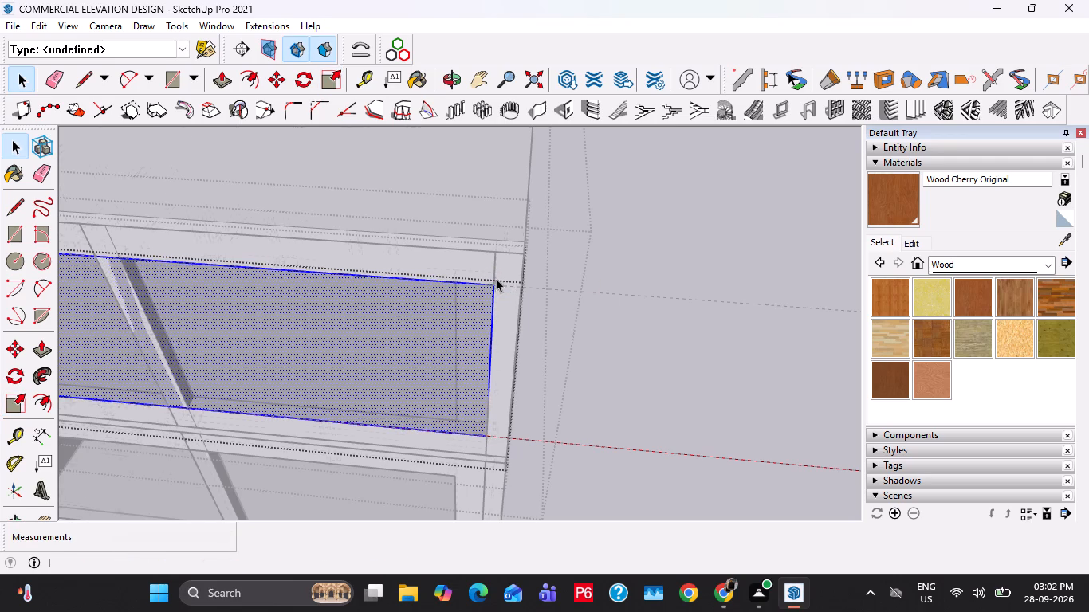
Delete the leftover narrow end face of the front frame beside the widened opening.
{"action": "key", "text": "k"}
{"action": "scroll", "coordinate": [533, 347], "scroll_direction": "down", "scroll_amount": 6}
{"action": "key", "text": "Escape"}
{"action": "key", "text": "Escape"}
{"action": "key", "text": "k"}
{"action": "middle_click_drag", "start_coordinate": [537, 415], "coordinate": [559, 326]}
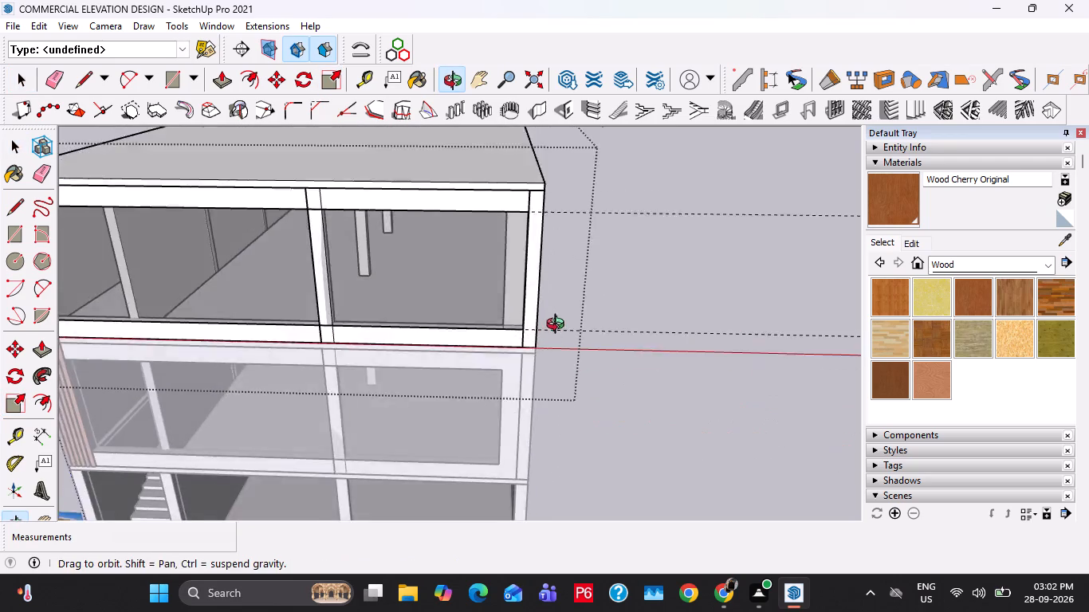
{"action": "middle_click_drag", "start_coordinate": [559, 326], "coordinate": [576, 307]}
{"action": "scroll", "coordinate": [510, 241], "scroll_direction": "up", "scroll_amount": 10}
{"action": "middle_click_drag", "start_coordinate": [530, 315], "coordinate": [831, 354]}
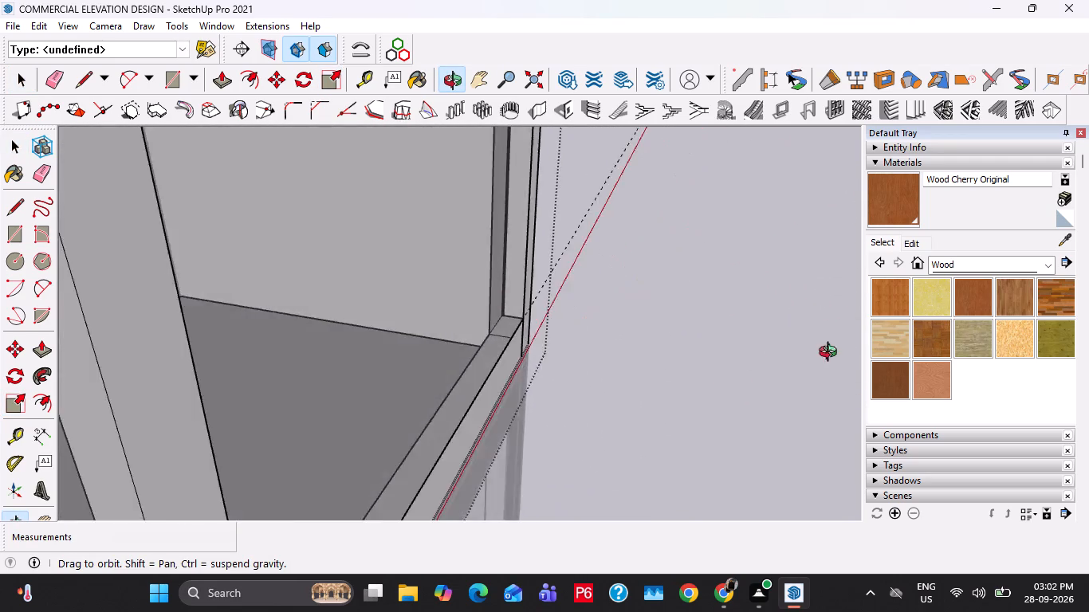
{"action": "middle_click_drag", "start_coordinate": [831, 354], "coordinate": [997, 328]}
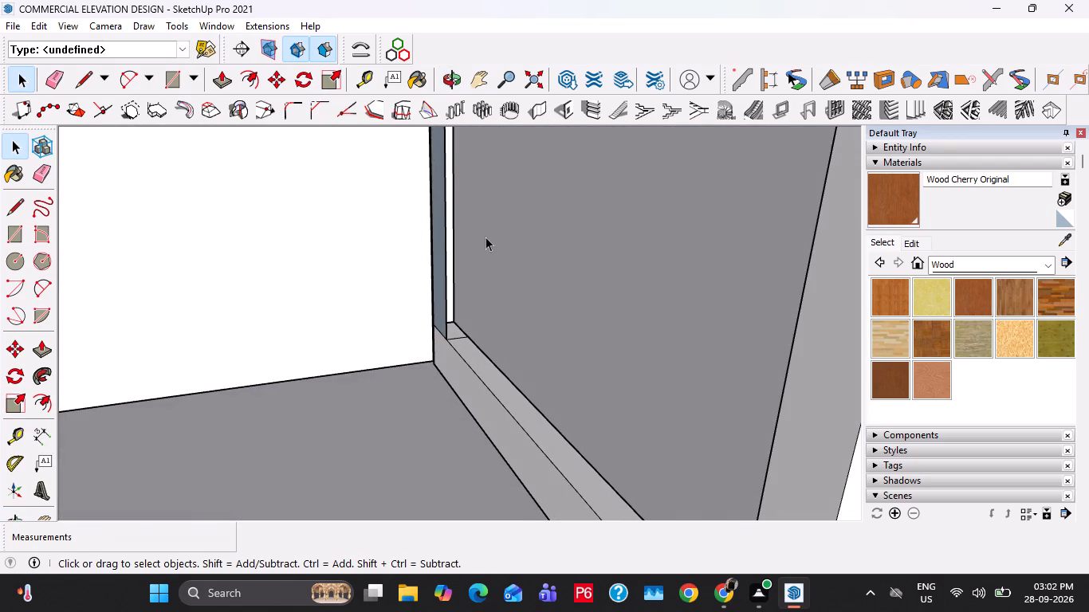
{"action": "triple_click", "coordinate": [447, 273]}
{"action": "left_click", "coordinate": [440, 280]}
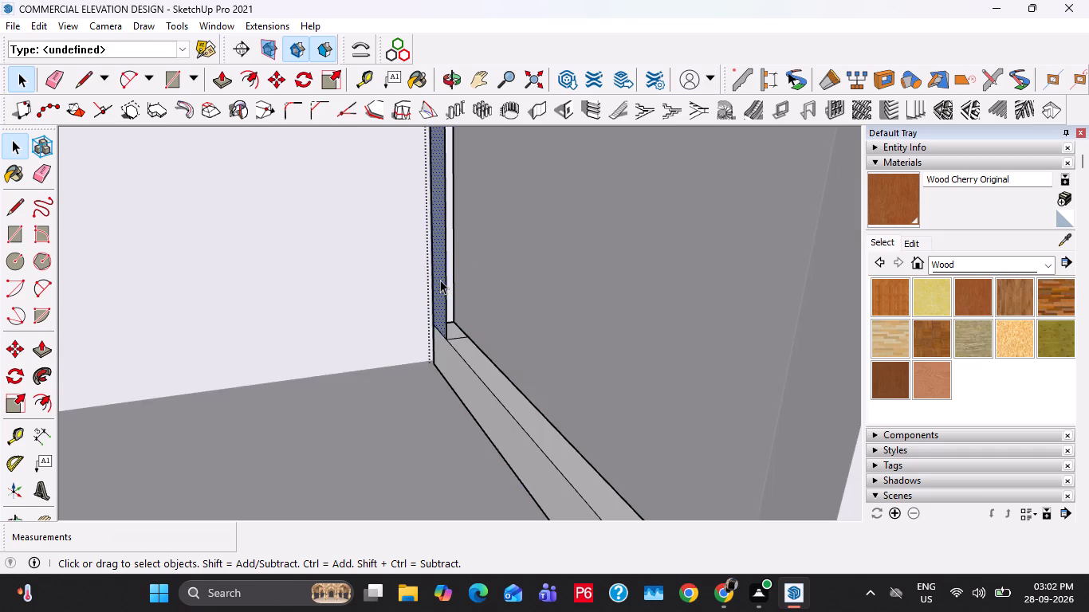
{"action": "key", "text": "Delete"}
Erase the stray edge at the lower outer corner of the widened opening and close the group being edited.
{"action": "key", "text": "e"}
{"action": "left_click", "coordinate": [450, 322]}
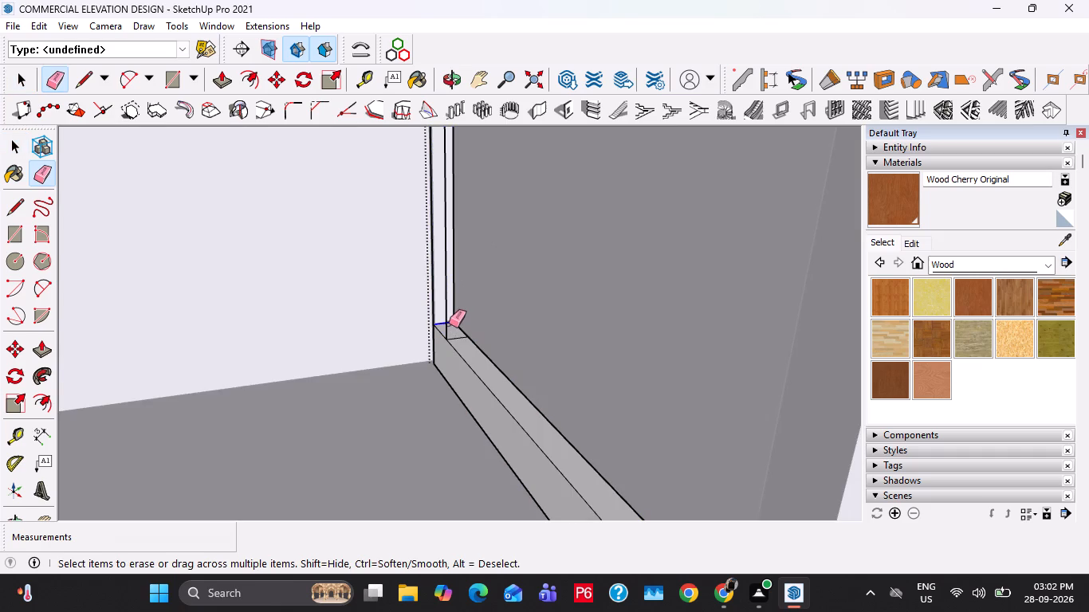
{"action": "key", "text": "ctrl+z"}
{"action": "left_click", "coordinate": [446, 328]}
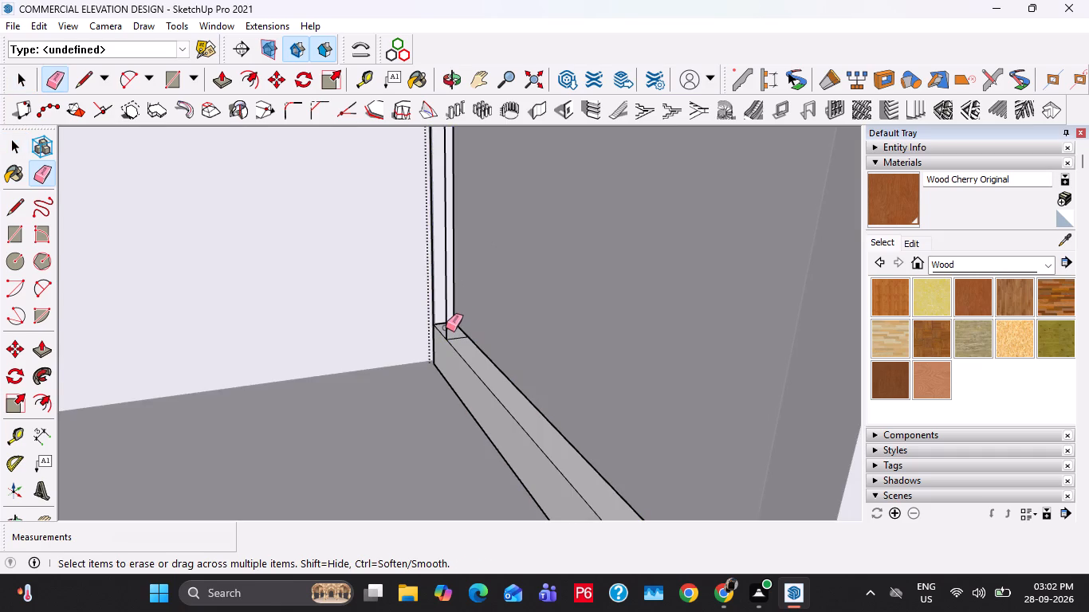
{"action": "key", "text": "space"}
{"action": "middle_click_drag", "start_coordinate": [527, 385], "coordinate": [171, 371]}
{"action": "key", "text": "Escape"}
{"action": "scroll", "coordinate": [372, 360], "scroll_direction": "down", "scroll_amount": 6}
{"action": "key", "text": "Escape"}
{"action": "key", "text": "Escape"}
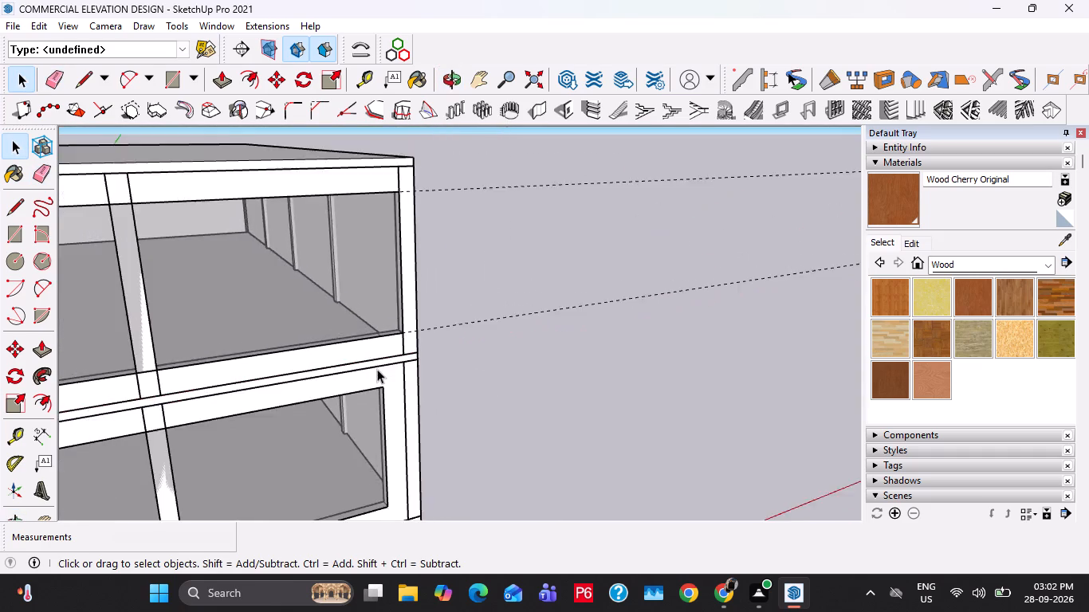
Move the ground floor's middle front column 2" inward behind the facade line.
{"action": "scroll", "coordinate": [377, 369], "scroll_direction": "down", "scroll_amount": 6}
{"action": "middle_click_drag", "start_coordinate": [226, 343], "coordinate": [309, 300]}
{"action": "scroll", "coordinate": [323, 402], "scroll_direction": "up", "scroll_amount": 3}
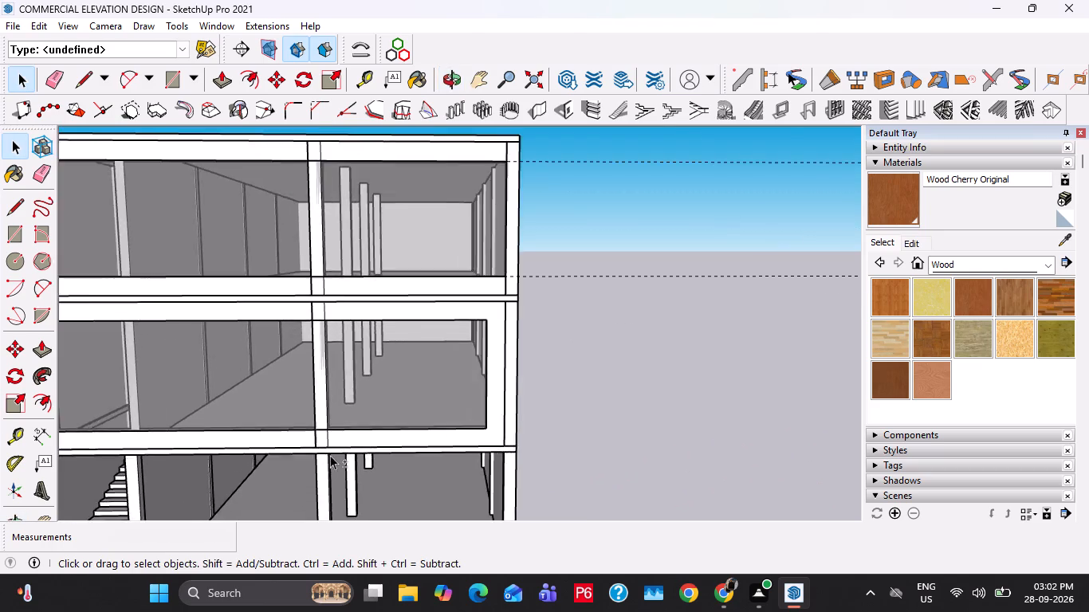
{"action": "middle_click_drag", "start_coordinate": [330, 455], "coordinate": [365, 303], "text": "shift"}
{"action": "left_click", "coordinate": [355, 351]}
{"action": "scroll", "coordinate": [366, 301], "scroll_direction": "up", "scroll_amount": 6}
{"action": "triple_click", "coordinate": [354, 341]}
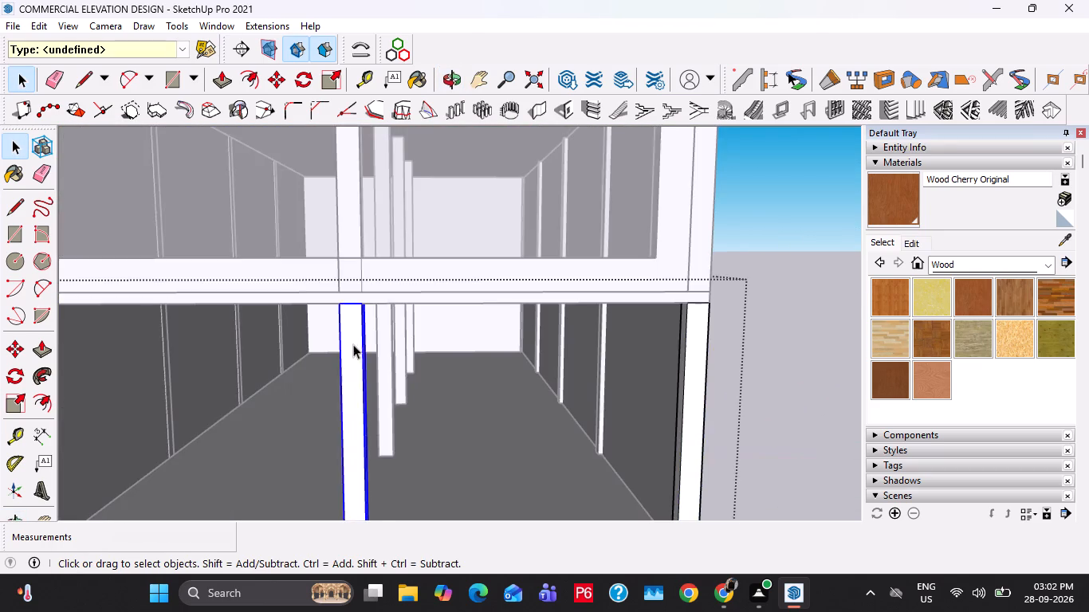
{"action": "scroll", "coordinate": [358, 392], "scroll_direction": "up", "scroll_amount": 1}
{"action": "middle_click_drag", "start_coordinate": [358, 394], "coordinate": [280, 377], "text": "shift"}
{"action": "scroll", "coordinate": [331, 502], "scroll_direction": "up", "scroll_amount": 6}
{"action": "key", "text": "m"}
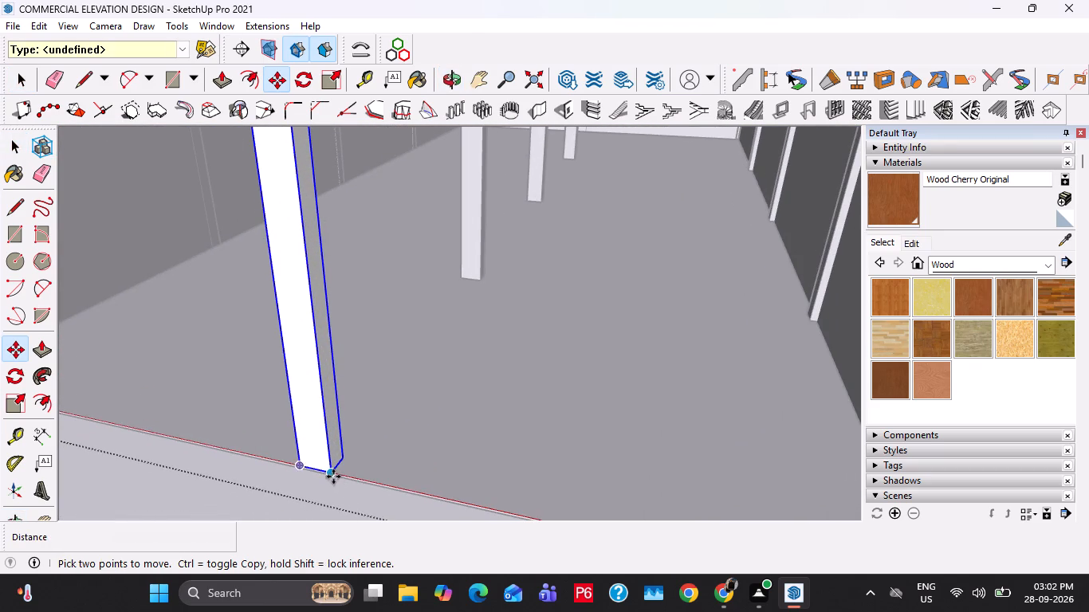
{"action": "left_click", "coordinate": [333, 477]}
{"action": "key", "text": "2"}
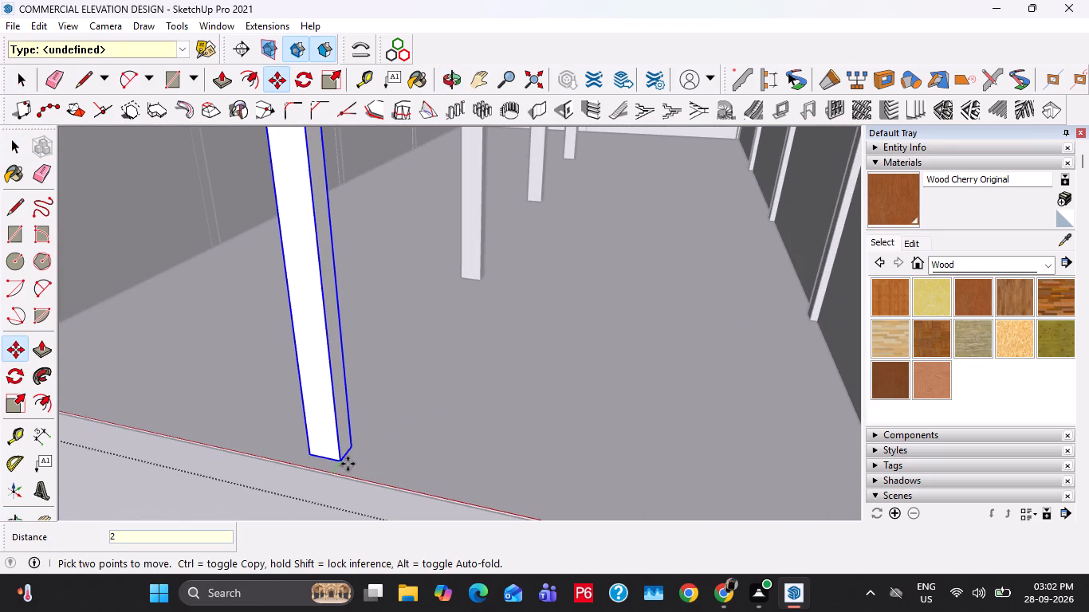
{"action": "key", "text": "shift+quotedbl"}
{"action": "key", "text": "Return"}
{"action": "key", "text": "space"}
{"action": "scroll", "coordinate": [348, 462], "scroll_direction": "down", "scroll_amount": 8}
{"action": "middle_click_drag", "start_coordinate": [364, 321], "coordinate": [383, 447], "text": "shift"}
{"action": "key", "text": "Escape"}
{"action": "key", "text": "space"}
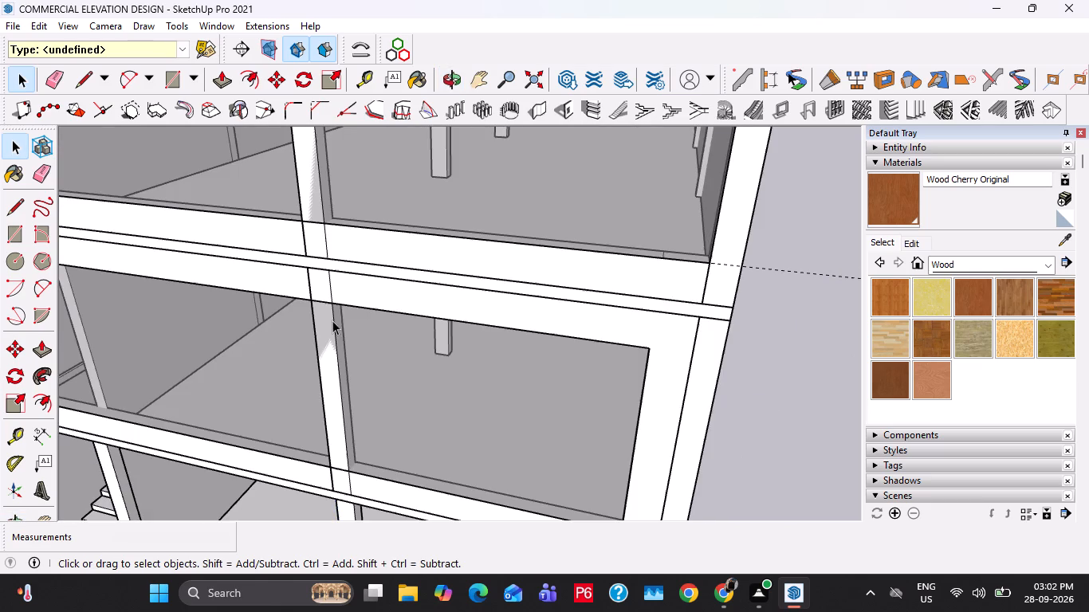
{"action": "key", "text": "Escape"}
Open the first upper storey and move the group containing its middle front column 2" inward along the green axis.
{"action": "left_click", "coordinate": [375, 379]}
{"action": "right_click", "coordinate": [375, 379]}
{"action": "double_click", "coordinate": [369, 380]}
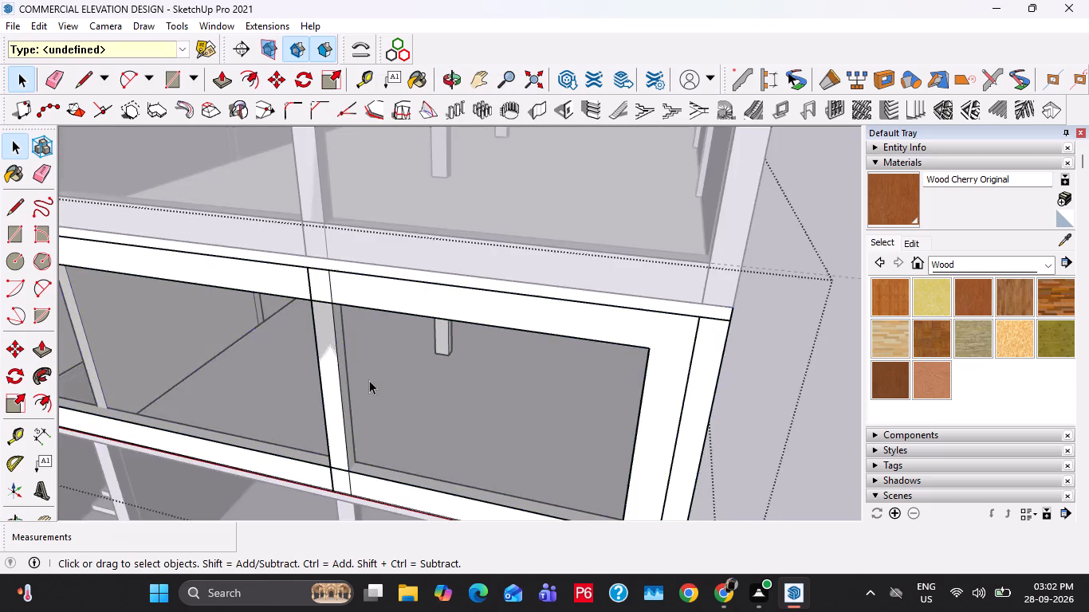
{"action": "scroll", "coordinate": [363, 381], "scroll_direction": "up", "scroll_amount": 8}
{"action": "left_click", "coordinate": [323, 377]}
{"action": "middle_click_drag", "start_coordinate": [321, 355], "coordinate": [0, 286]}
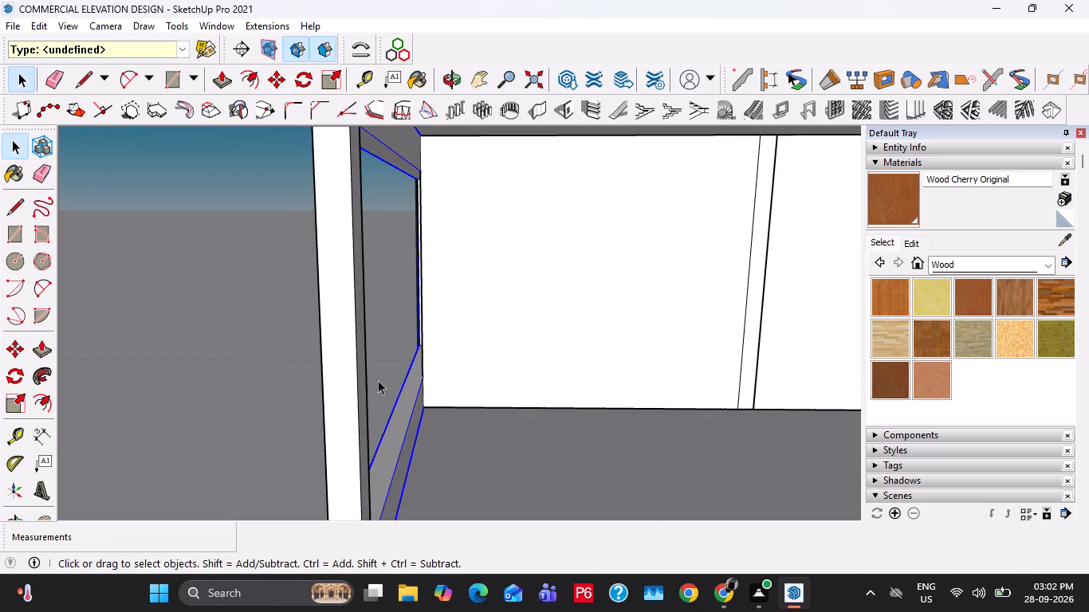
{"action": "left_click", "coordinate": [355, 371]}
{"action": "key", "text": "m"}
{"action": "left_click", "coordinate": [576, 269]}
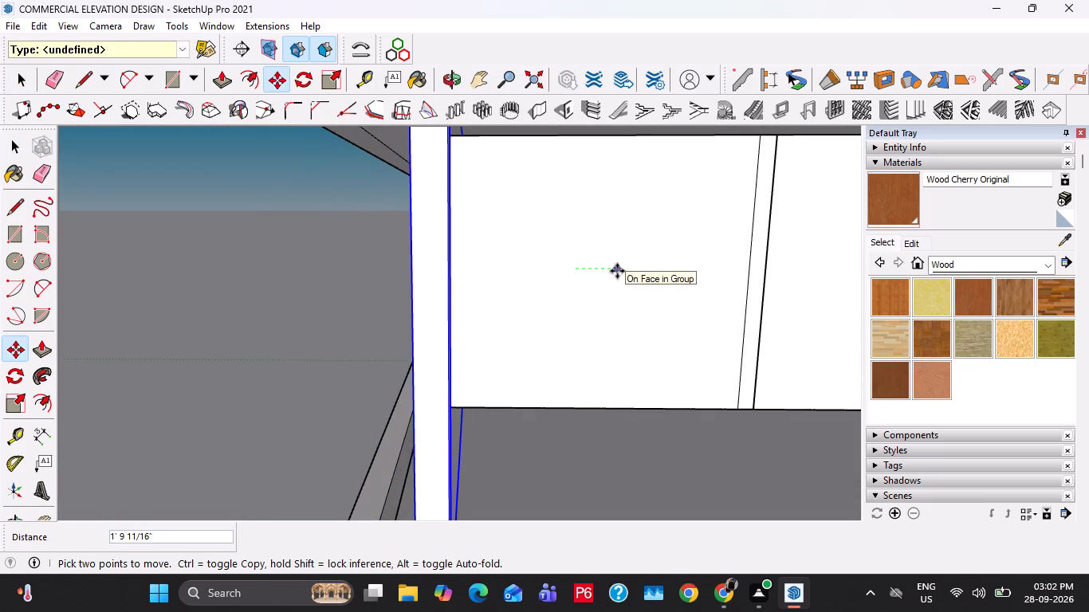
{"action": "type", "text": "2\""}
{"action": "key", "text": "Return"}
{"action": "key", "text": "space"}
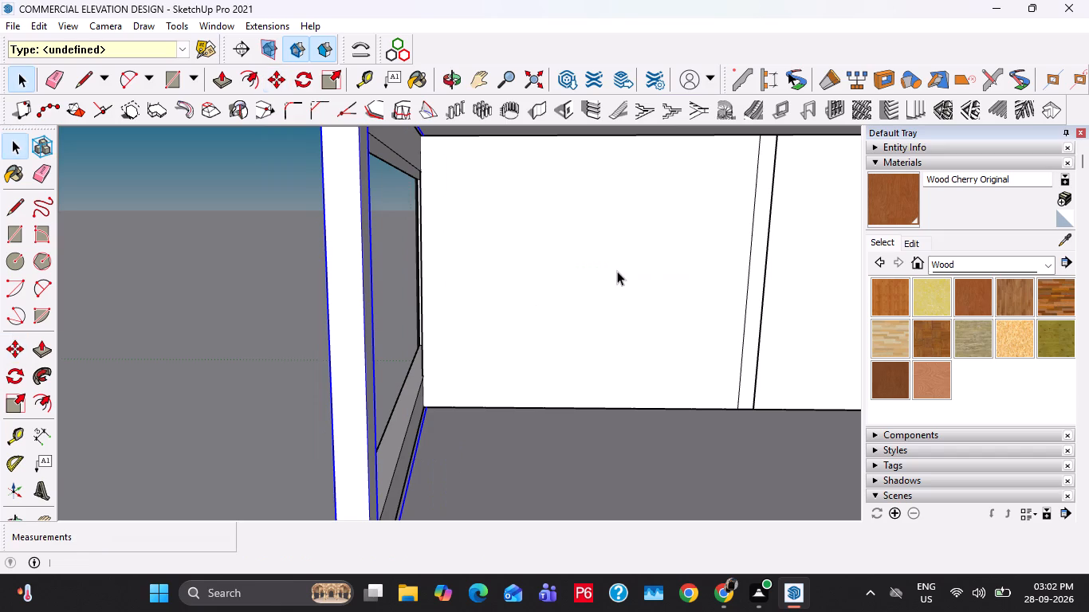
Open that group, move only the middle front column 2" inward along the green axis, and close the groups.
{"action": "middle_click_drag", "start_coordinate": [507, 245], "coordinate": [521, 426], "text": "shift"}
{"action": "double_click", "coordinate": [349, 265]}
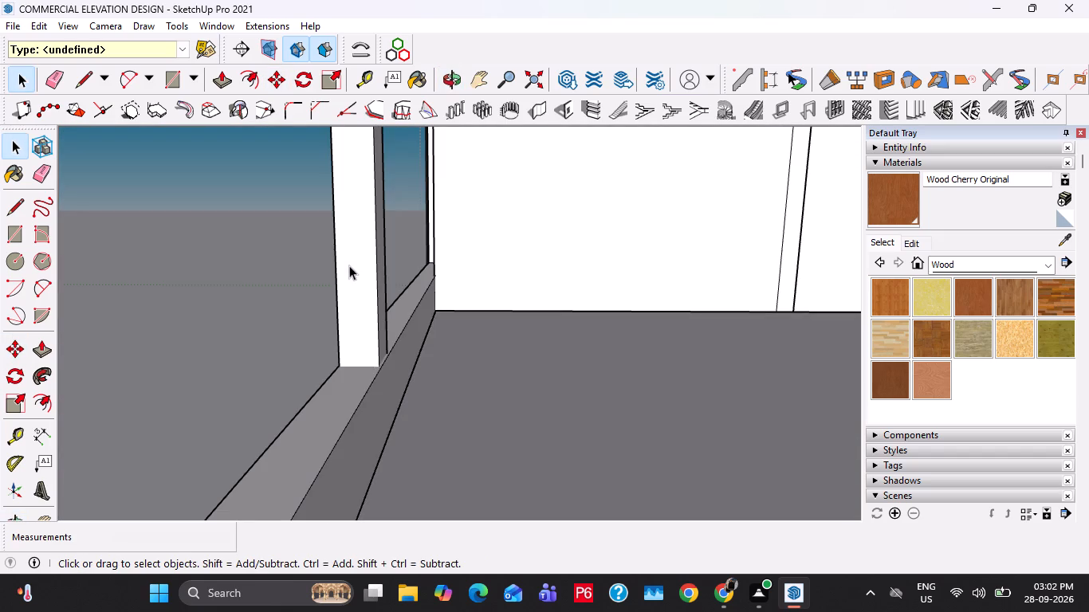
{"action": "left_click", "coordinate": [372, 288]}
{"action": "left_click", "coordinate": [372, 289]}
{"action": "left_click", "coordinate": [372, 289]}
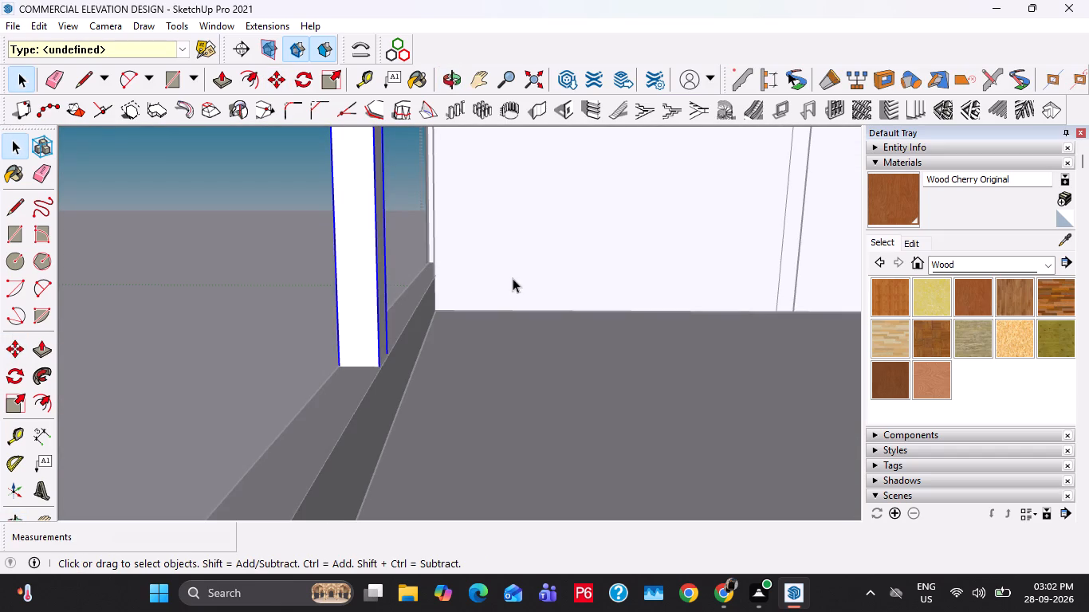
{"action": "key", "text": "m"}
{"action": "left_click", "coordinate": [517, 255]}
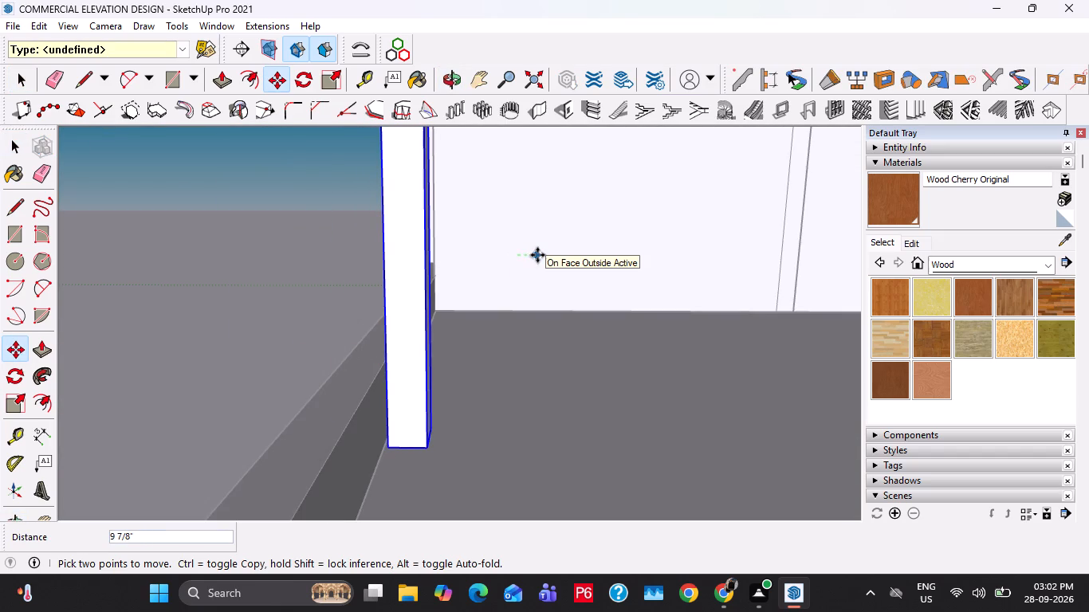
{"action": "type", "text": "2\""}
{"action": "key", "text": "Return"}
{"action": "key", "text": "space"}
{"action": "middle_click_drag", "start_coordinate": [450, 291], "coordinate": [493, 296]}
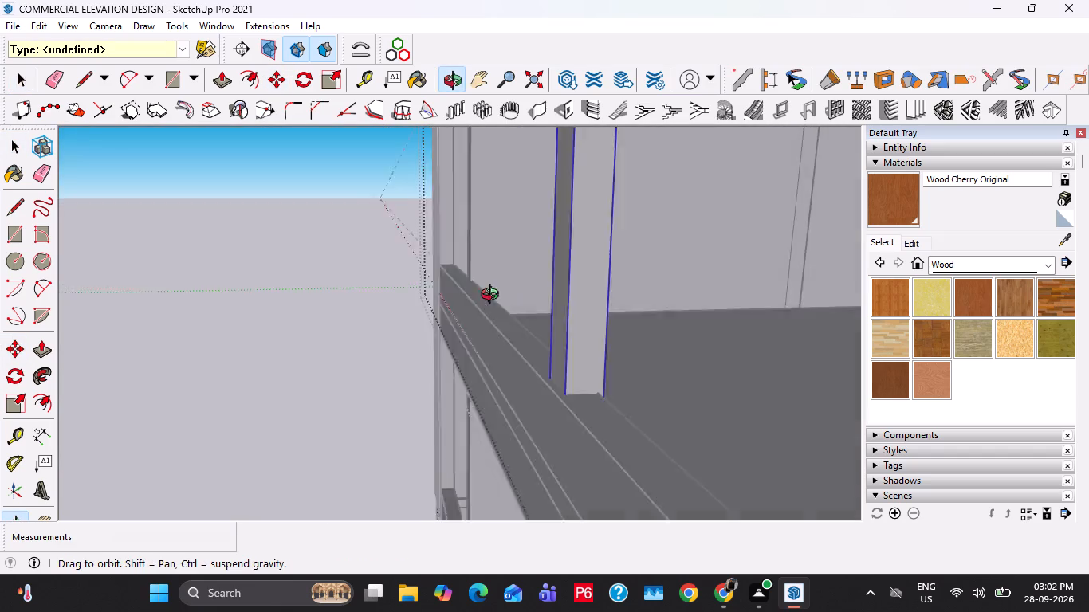
{"action": "middle_click_drag", "start_coordinate": [493, 296], "coordinate": [695, 330]}
{"action": "key", "text": "Escape"}
{"action": "scroll", "coordinate": [394, 311], "scroll_direction": "down", "scroll_amount": 9}
{"action": "key", "text": "Escape"}
{"action": "key", "text": "Escape"}
{"action": "key", "text": "Escape"}
Examine the building's front and the reference image to compare the number and framing of the glazed storeys.
{"action": "middle_click_drag", "start_coordinate": [491, 350], "coordinate": [594, 308]}
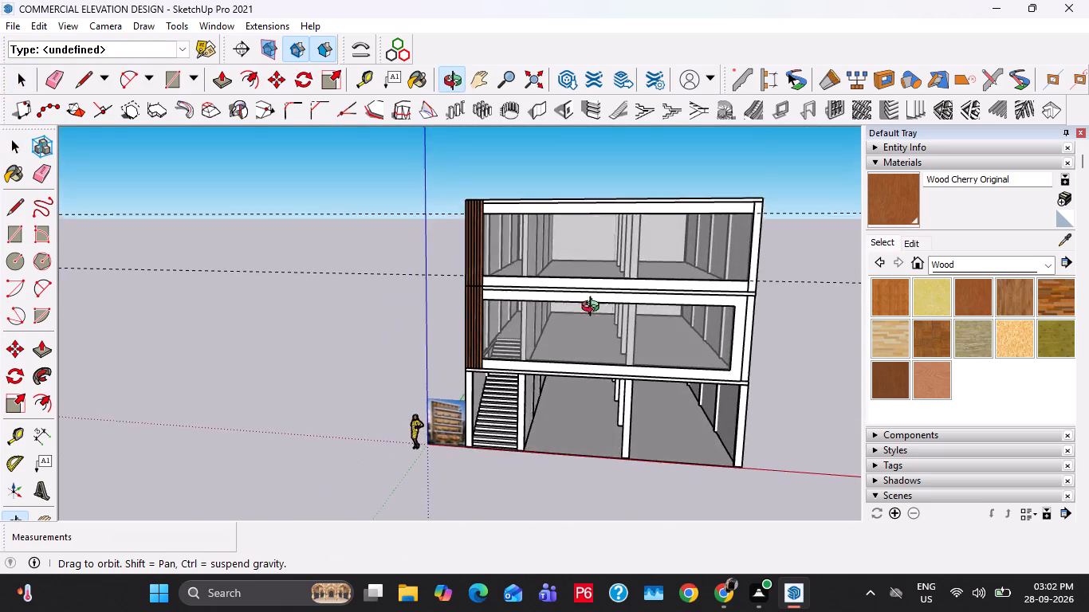
{"action": "middle_click_drag", "start_coordinate": [594, 308], "coordinate": [505, 308]}
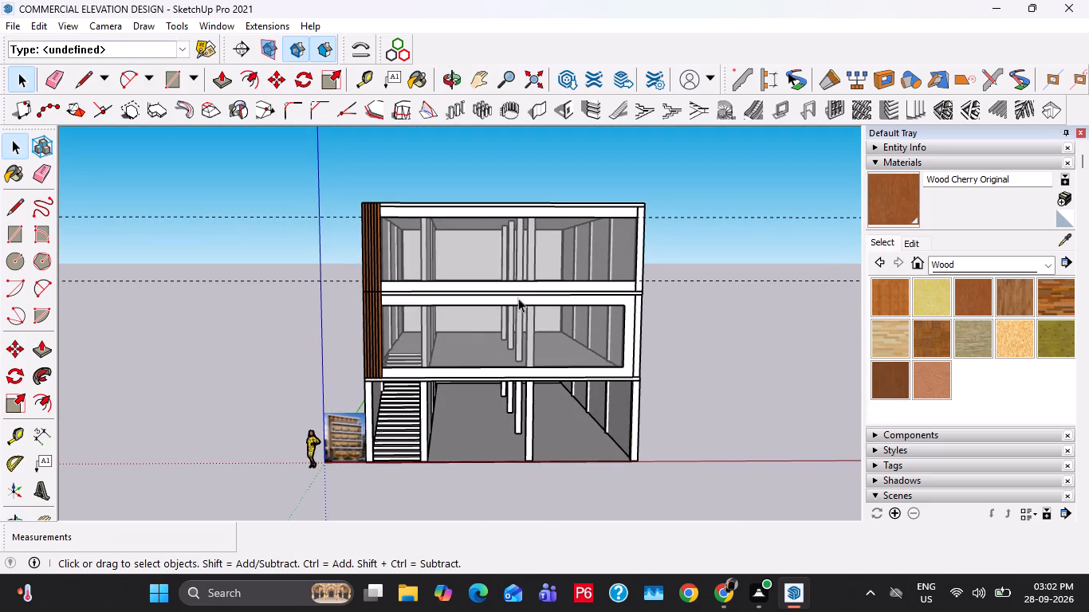
{"action": "scroll", "coordinate": [453, 284], "scroll_direction": "up", "scroll_amount": 2}
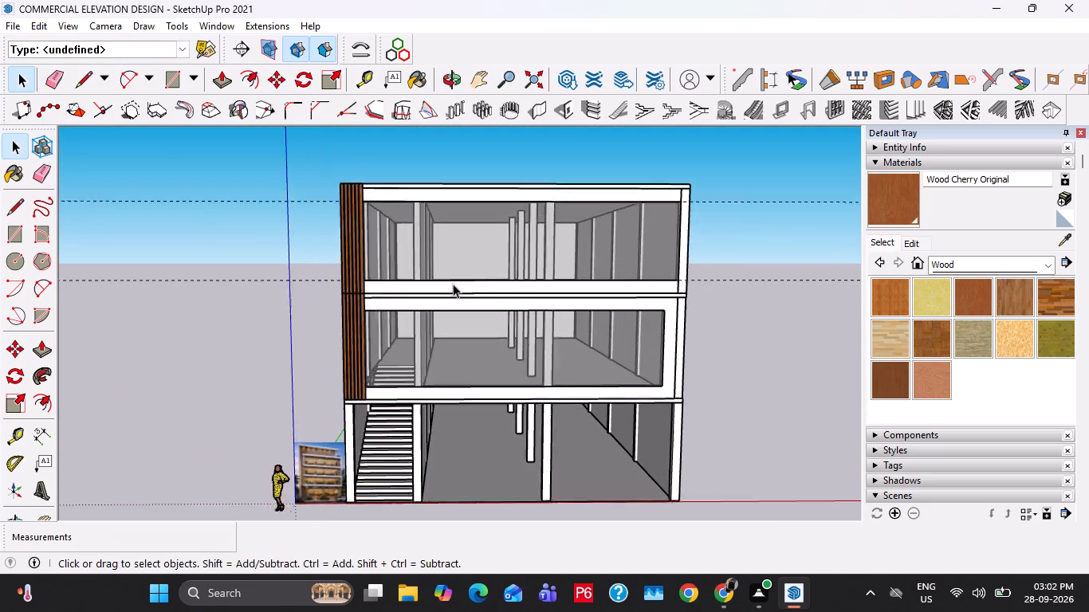
{"action": "scroll", "coordinate": [453, 284], "scroll_direction": "up", "scroll_amount": 2}
{"action": "scroll", "coordinate": [454, 284], "scroll_direction": "down", "scroll_amount": 4}
{"action": "scroll", "coordinate": [364, 464], "scroll_direction": "up", "scroll_amount": 15}
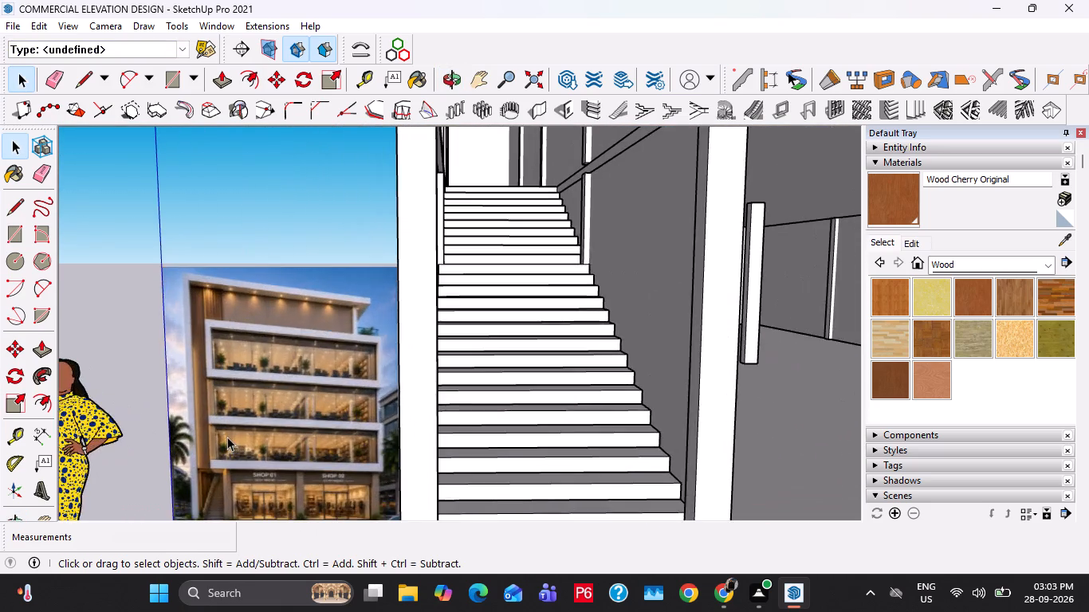
{"action": "scroll", "coordinate": [227, 437], "scroll_direction": "up", "scroll_amount": 7}
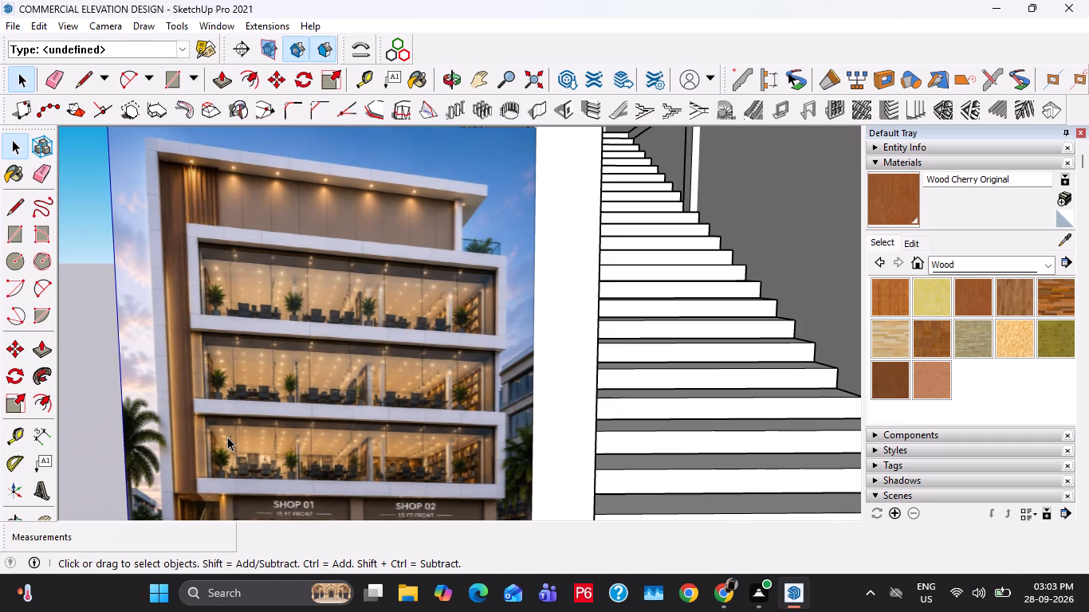
{"action": "scroll", "coordinate": [227, 429], "scroll_direction": "down", "scroll_amount": 11}
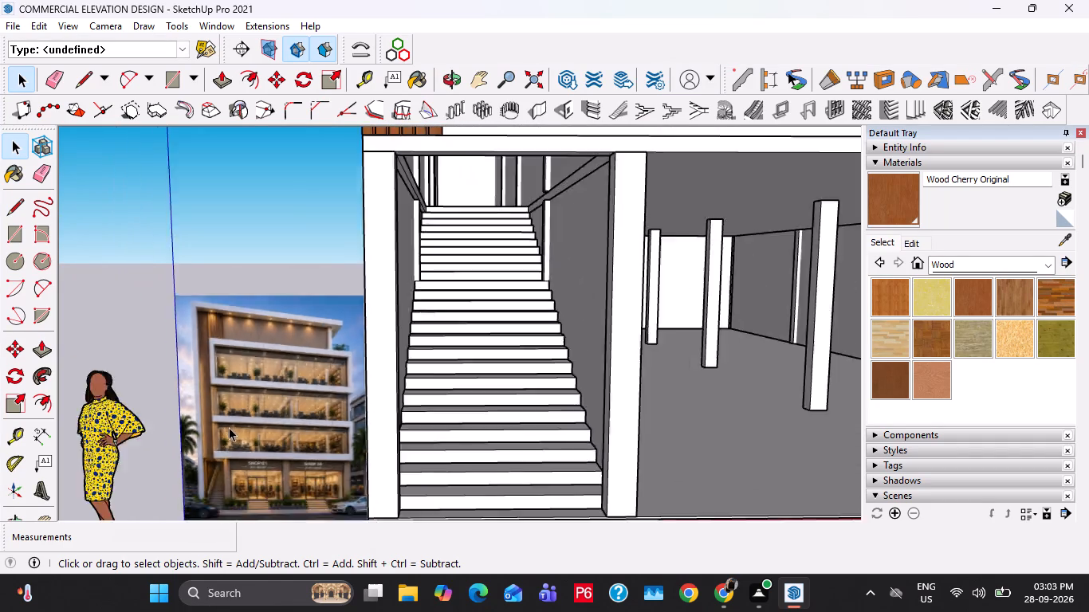
{"action": "scroll", "coordinate": [229, 427], "scroll_direction": "down", "scroll_amount": 5}
Copy the top glazed storey with its wood slats 12' 6" upward and stack it on the existing one.
{"action": "middle_click_drag", "start_coordinate": [423, 356], "coordinate": [388, 448]}
{"action": "left_click", "coordinate": [401, 304]}
{"action": "scroll", "coordinate": [401, 303], "scroll_direction": "down", "scroll_amount": 2}
{"action": "middle_click_drag", "start_coordinate": [401, 303], "coordinate": [399, 422], "text": "shift"}
{"action": "left_click", "coordinate": [413, 246]}
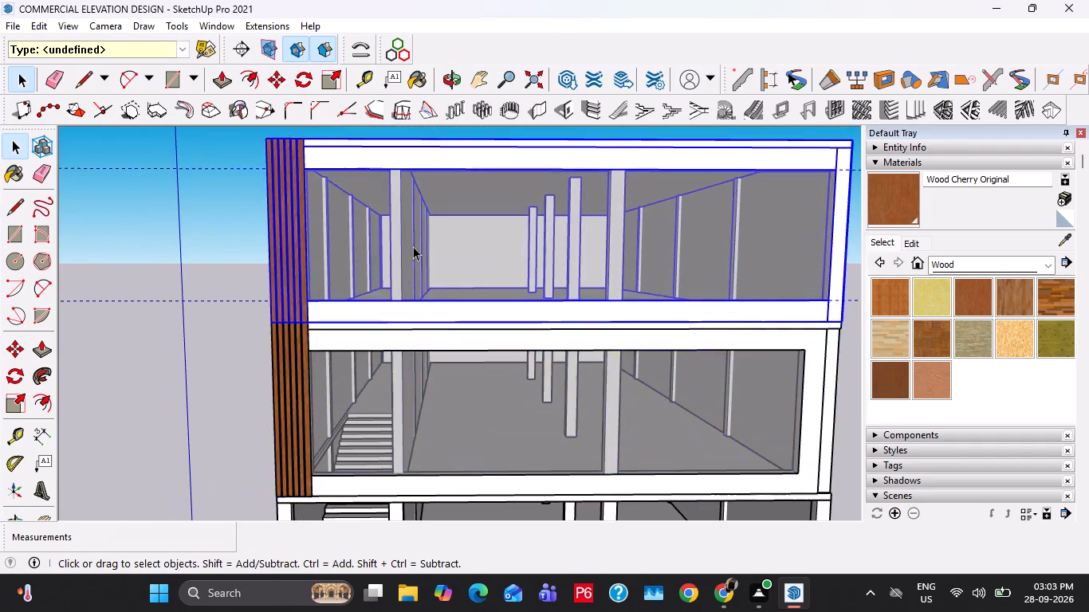
{"action": "scroll", "coordinate": [330, 296], "scroll_direction": "up", "scroll_amount": 7}
{"action": "middle_click_drag", "start_coordinate": [296, 321], "coordinate": [348, 330]}
{"action": "key", "text": "m"}
{"action": "scroll", "coordinate": [301, 351], "scroll_direction": "up", "scroll_amount": 9}
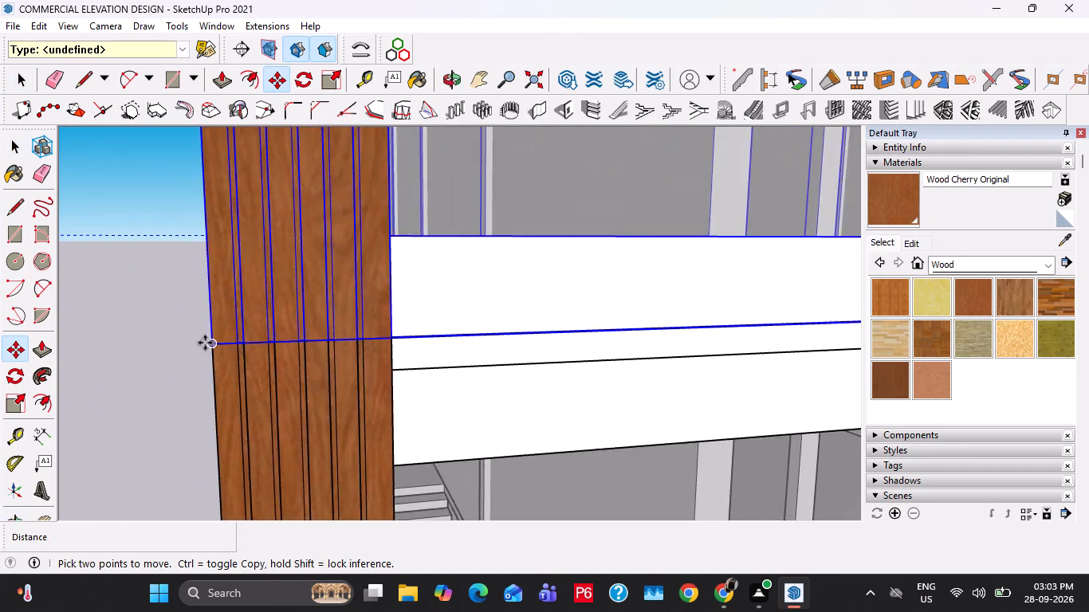
{"action": "scroll", "coordinate": [205, 343], "scroll_direction": "up", "scroll_amount": 4}
{"action": "scroll", "coordinate": [233, 343], "scroll_direction": "down", "scroll_amount": 4}
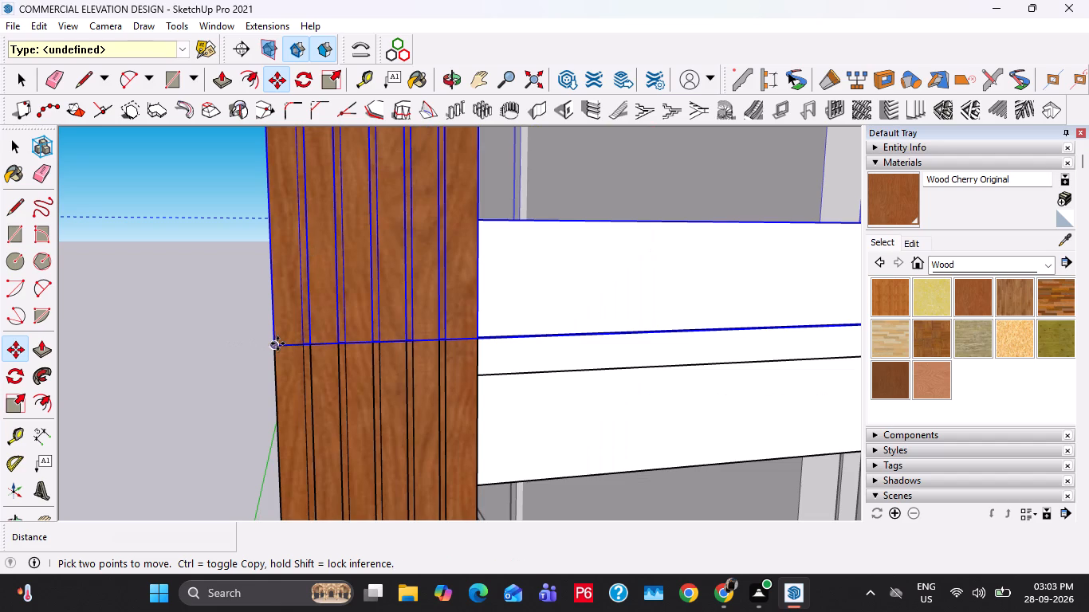
{"action": "left_click", "coordinate": [277, 343]}
{"action": "scroll", "coordinate": [293, 305], "scroll_direction": "down", "scroll_amount": 11}
{"action": "middle_click_drag", "start_coordinate": [347, 240], "coordinate": [323, 414], "text": "shift"}
{"action": "scroll", "coordinate": [328, 353], "scroll_direction": "down", "scroll_amount": 7}
{"action": "middle_click_drag", "start_coordinate": [301, 253], "coordinate": [315, 351], "text": "shift"}
{"action": "scroll", "coordinate": [305, 315], "scroll_direction": "up", "scroll_amount": 9}
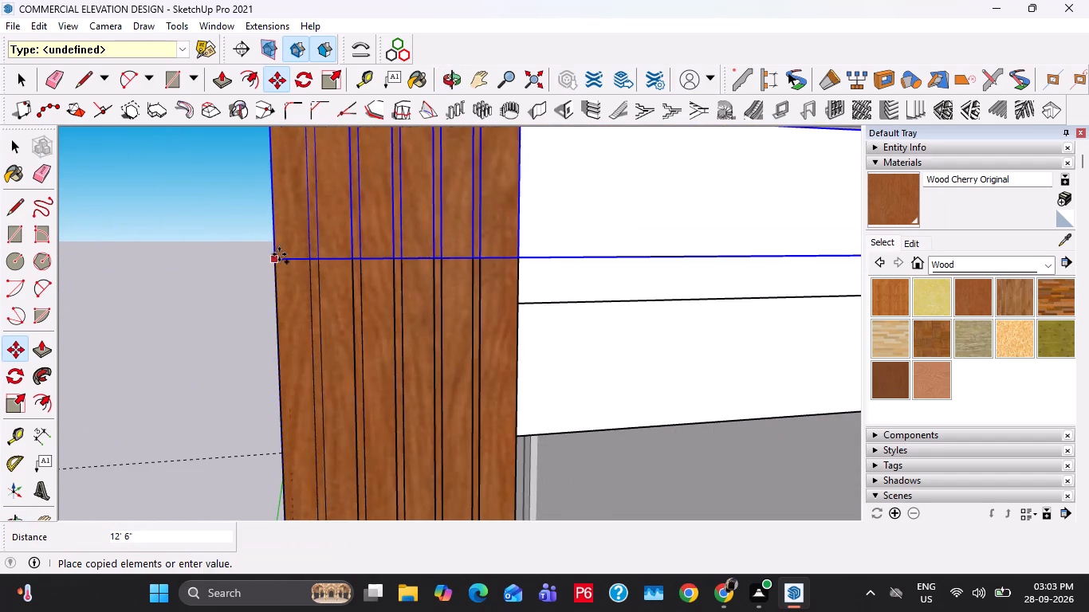
{"action": "left_click", "coordinate": [279, 256]}
{"action": "key", "text": "space"}
{"action": "scroll", "coordinate": [272, 277], "scroll_direction": "down", "scroll_amount": 18}
{"action": "key", "text": "space"}
{"action": "key", "text": "space"}
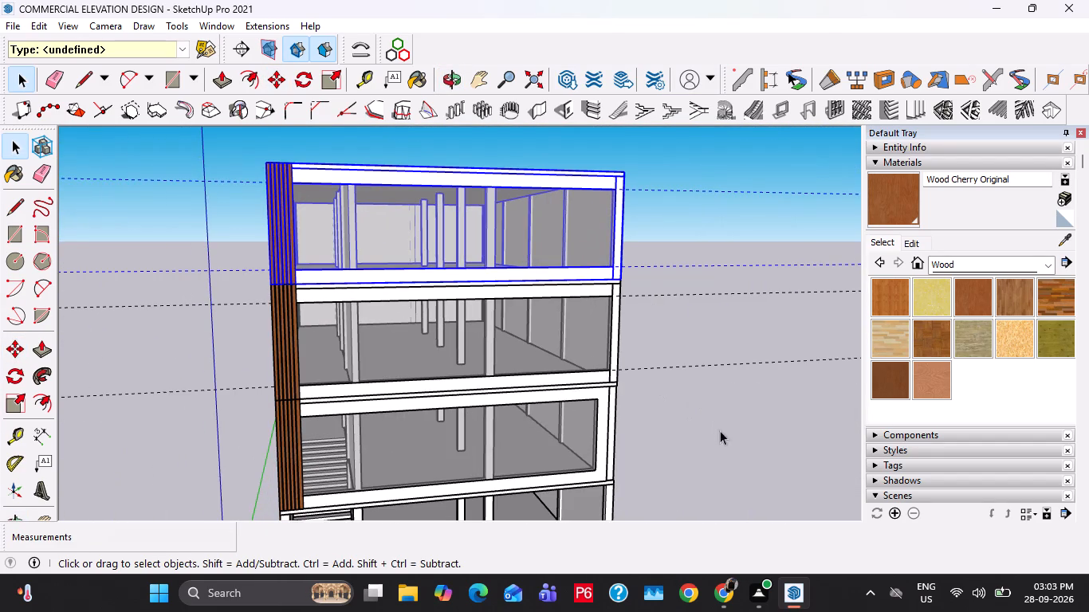
Open the first upper storey's front frame and pull its face 1' outward around the window opening.
{"action": "middle_click", "coordinate": [722, 459]}
{"action": "left_click", "coordinate": [722, 460]}
{"action": "middle_click_drag", "start_coordinate": [603, 333], "coordinate": [525, 328]}
{"action": "middle_click_drag", "start_coordinate": [491, 409], "coordinate": [551, 363], "text": "shift"}
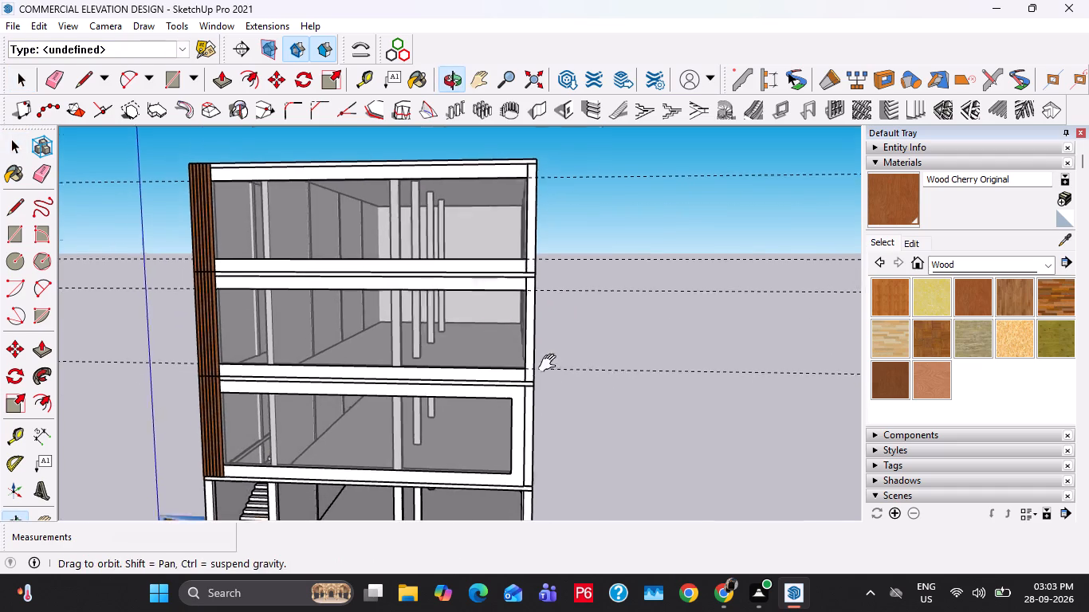
{"action": "middle_click_drag", "start_coordinate": [551, 363], "coordinate": [582, 327], "text": "shift"}
{"action": "scroll", "coordinate": [590, 395], "scroll_direction": "up", "scroll_amount": 10}
{"action": "double_click", "coordinate": [606, 401]}
{"action": "middle_click_drag", "start_coordinate": [606, 394], "coordinate": [513, 430]}
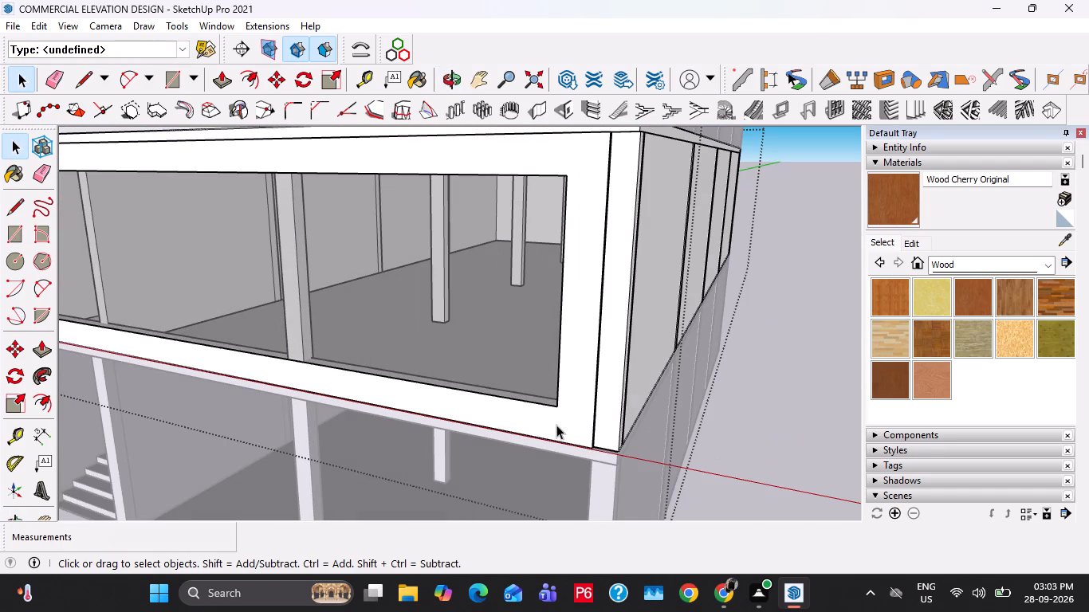
{"action": "left_click", "coordinate": [557, 426]}
{"action": "double_click", "coordinate": [559, 426]}
{"action": "key", "text": "p"}
{"action": "left_click", "coordinate": [566, 423]}
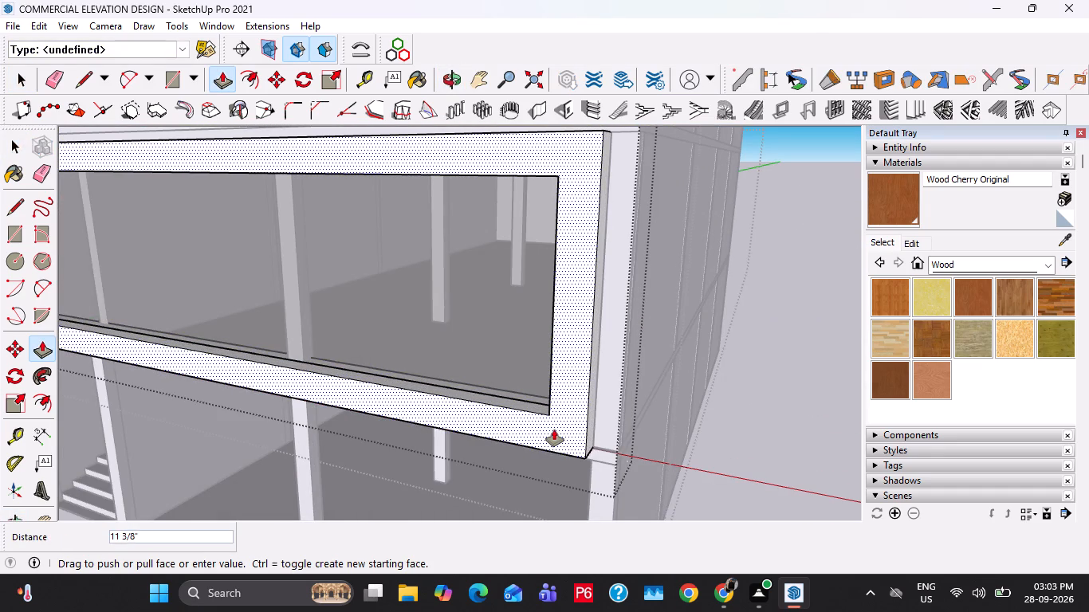
{"action": "type", "text": "1'"}
{"action": "key", "text": "Return"}
{"action": "scroll", "coordinate": [562, 414], "scroll_direction": "down", "scroll_amount": 13}
{"action": "key", "text": "space"}
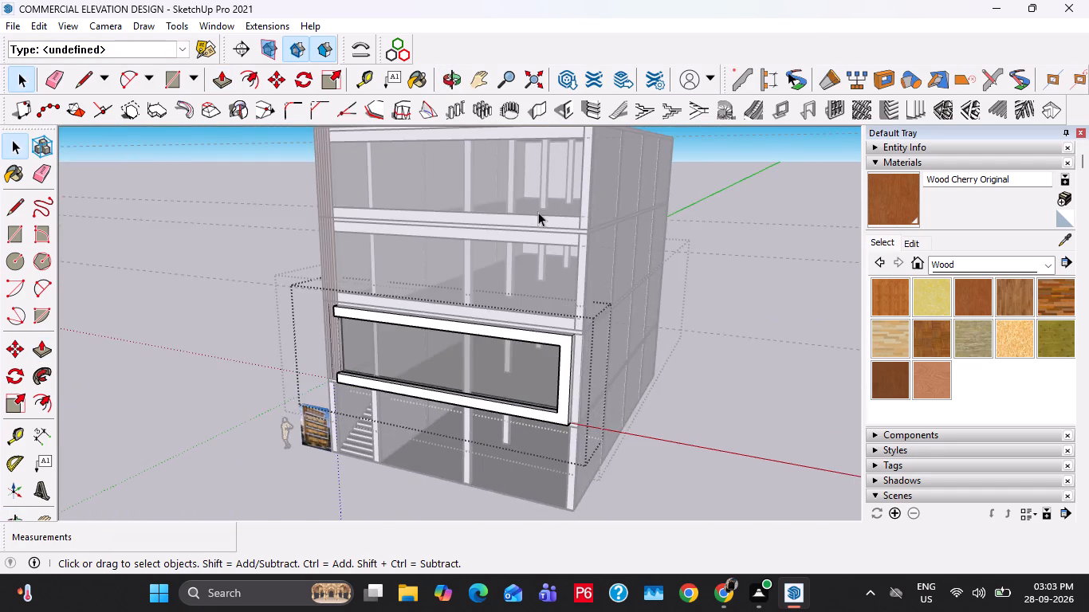
{"action": "scroll", "coordinate": [538, 211], "scroll_direction": "up", "scroll_amount": 2}
{"action": "key", "text": "Escape"}
{"action": "key", "text": "Escape"}
Open the topmost storey's front frame and pull the band below the glazing 1' outward.
{"action": "double_click", "coordinate": [568, 231]}
{"action": "scroll", "coordinate": [570, 225], "scroll_direction": "up", "scroll_amount": 3}
{"action": "left_click", "coordinate": [575, 230]}
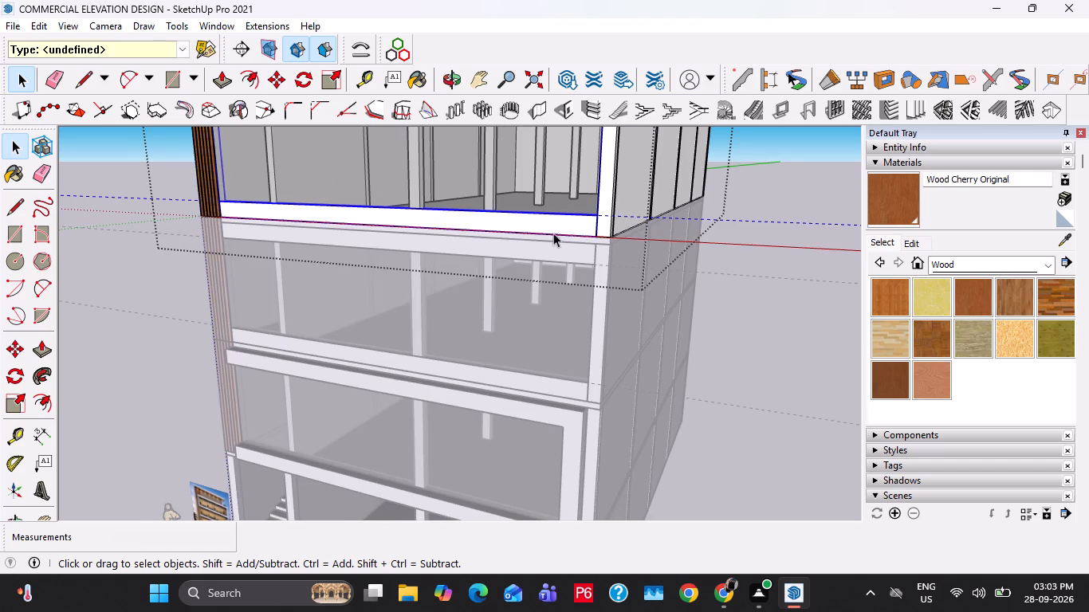
{"action": "key", "text": "Escape"}
{"action": "key", "text": "Escape"}
{"action": "double_click", "coordinate": [545, 229]}
{"action": "left_click", "coordinate": [554, 222]}
{"action": "double_click", "coordinate": [559, 230]}
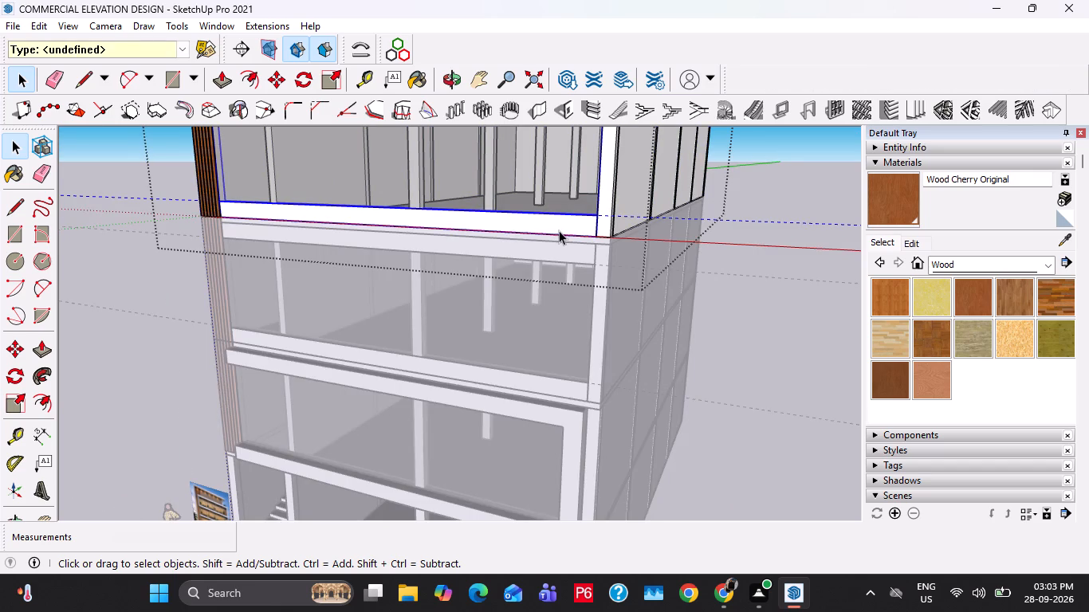
{"action": "middle_click_drag", "start_coordinate": [560, 230], "coordinate": [548, 269]}
{"action": "left_click", "coordinate": [546, 273]}
{"action": "key", "text": "p"}
{"action": "left_click", "coordinate": [546, 277]}
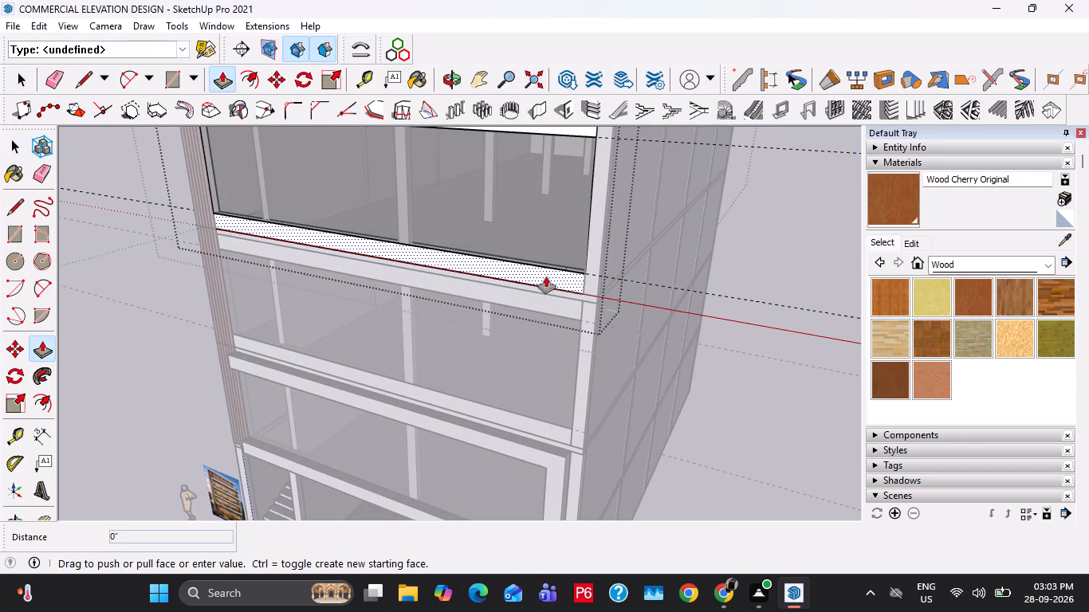
{"action": "type", "text": "1'"}
{"action": "key", "text": "Return"}
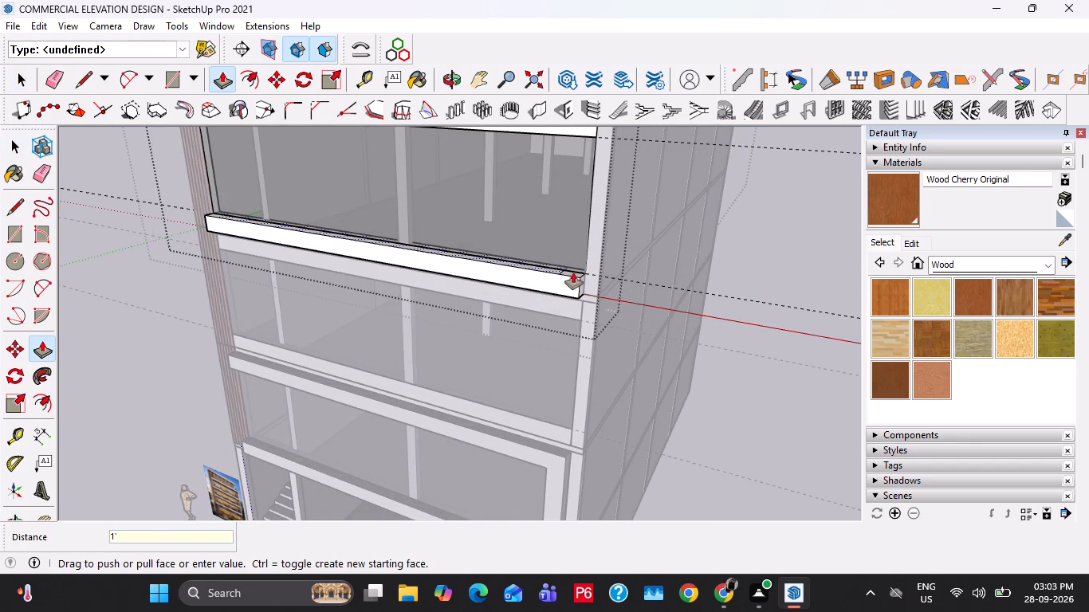
Pull the top of the projecting band's outer end section up 9' to form the frame's vertical side.
{"action": "left_click", "coordinate": [572, 273]}
{"action": "middle_click_drag", "start_coordinate": [586, 198], "coordinate": [586, 338]}
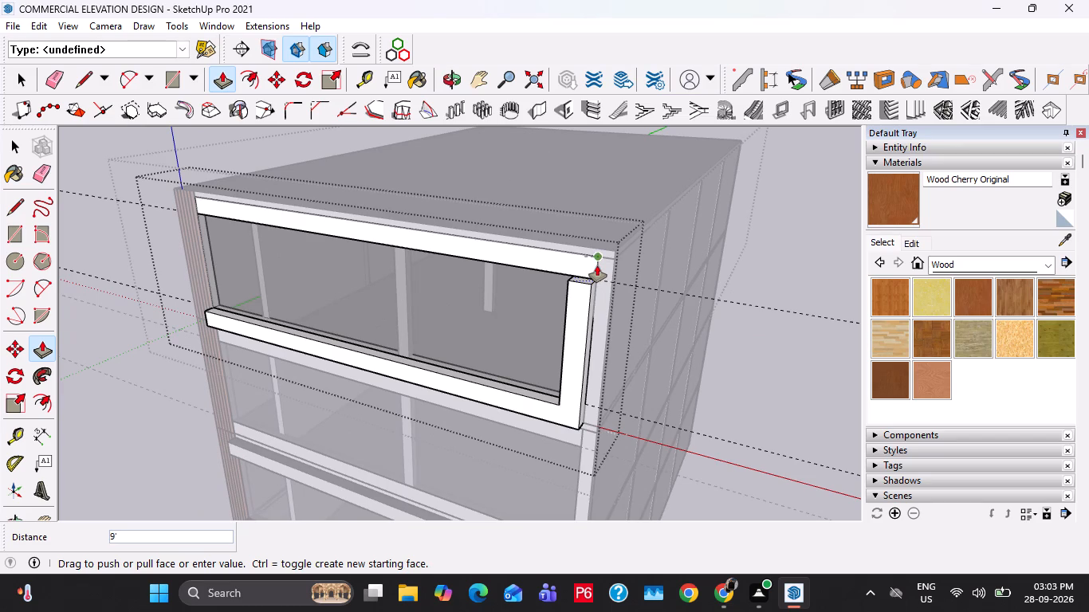
{"action": "left_click", "coordinate": [597, 265]}
{"action": "scroll", "coordinate": [592, 265], "scroll_direction": "up", "scroll_amount": 3}
{"action": "key", "text": "space"}
Pull the band above the top storey's glazing outward until flush with the new vertical side, and leave the frame.
{"action": "key", "text": "p"}
{"action": "left_click", "coordinate": [590, 262]}
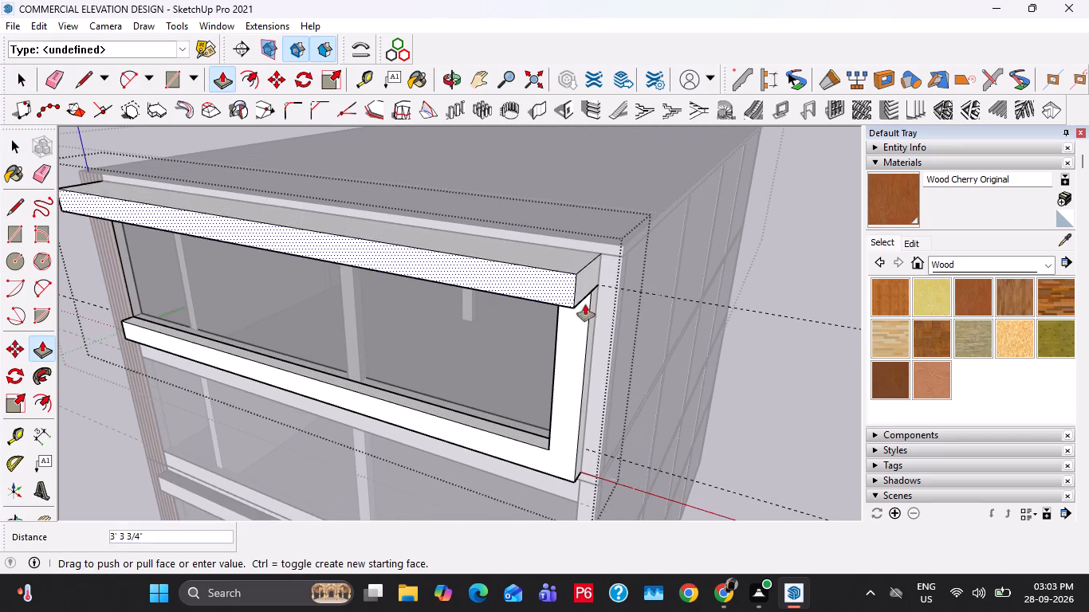
{"action": "left_click", "coordinate": [589, 310]}
{"action": "key", "text": "space"}
{"action": "scroll", "coordinate": [572, 290], "scroll_direction": "down", "scroll_amount": 12}
{"action": "middle_click_drag", "start_coordinate": [537, 349], "coordinate": [635, 276]}
{"action": "key", "text": "Escape"}
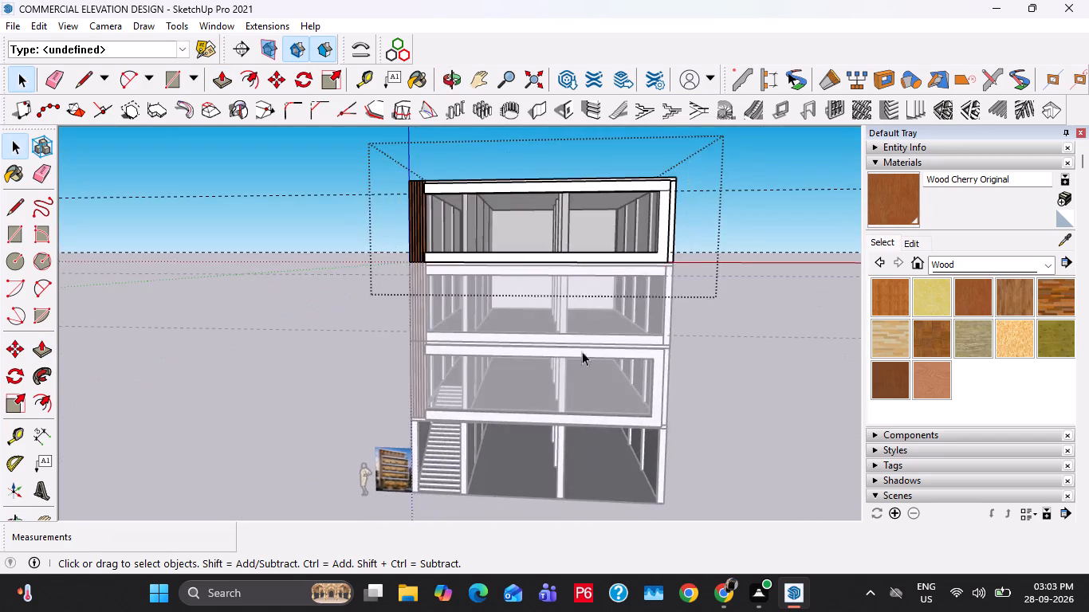
Examine the upper storeys' window frames in the reference image and compare them with the modelled top storey.
{"action": "key", "text": "Escape"}
{"action": "scroll", "coordinate": [430, 500], "scroll_direction": "up", "scroll_amount": 17}
{"action": "scroll", "coordinate": [400, 390], "scroll_direction": "up", "scroll_amount": 6}
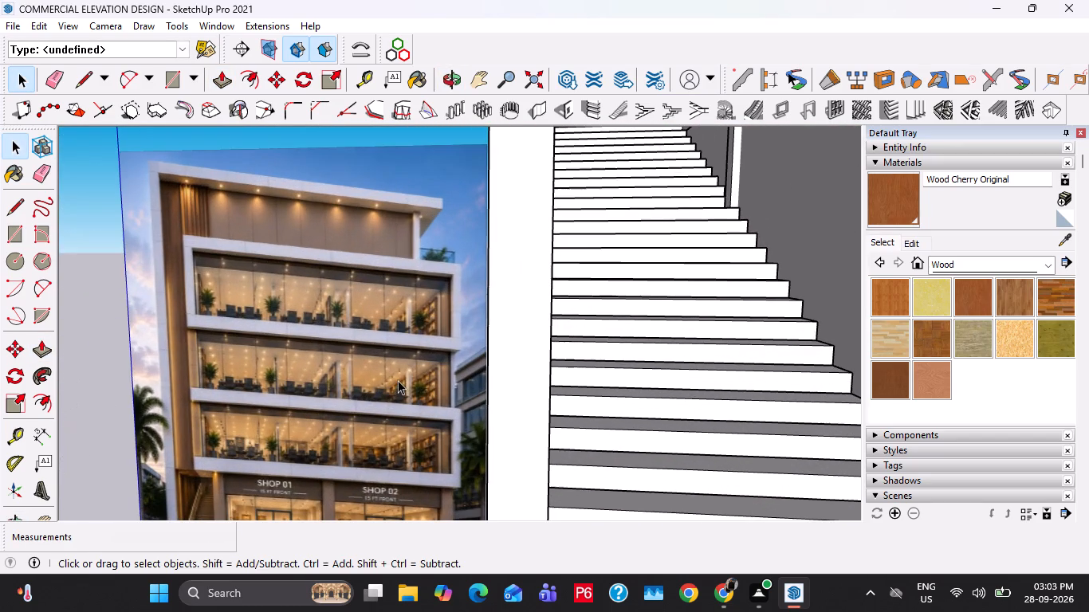
{"action": "scroll", "coordinate": [400, 375], "scroll_direction": "down", "scroll_amount": 8}
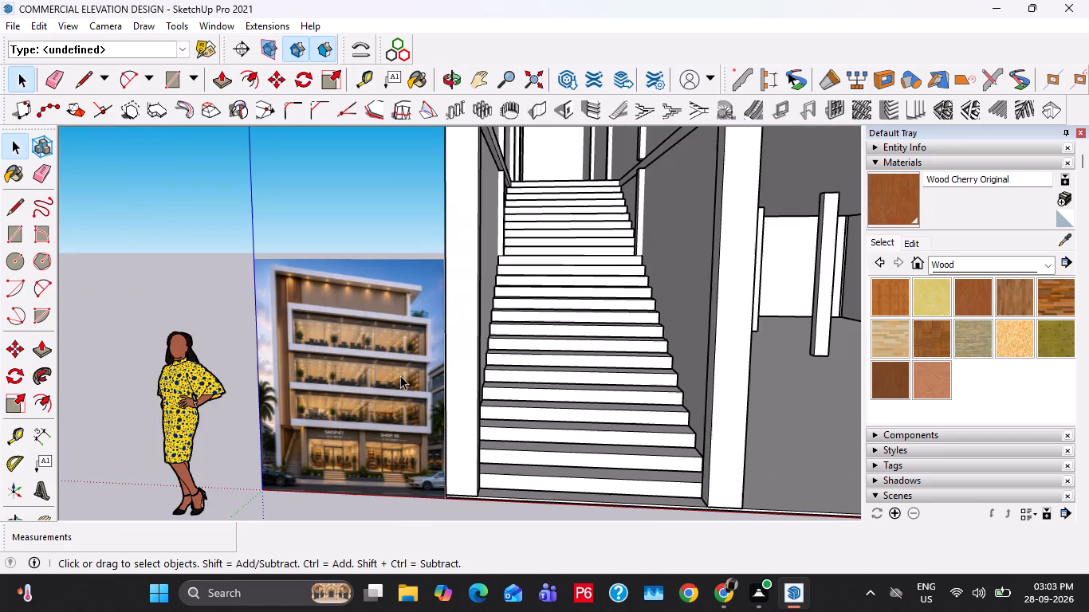
{"action": "scroll", "coordinate": [406, 359], "scroll_direction": "down", "scroll_amount": 1, "text": "shift"}
{"action": "middle_click_drag", "start_coordinate": [404, 359], "coordinate": [295, 449], "text": "shift"}
{"action": "scroll", "coordinate": [301, 437], "scroll_direction": "up", "scroll_amount": 1, "text": "shift"}
{"action": "scroll", "coordinate": [301, 437], "scroll_direction": "down", "scroll_amount": 6, "text": "shift"}
{"action": "middle_click_drag", "start_coordinate": [435, 341], "coordinate": [412, 493], "text": "shift"}
{"action": "middle_click_drag", "start_coordinate": [397, 314], "coordinate": [393, 502], "text": "shift"}
{"action": "scroll", "coordinate": [368, 288], "scroll_direction": "up", "scroll_amount": 7}
{"action": "scroll", "coordinate": [348, 247], "scroll_direction": "down", "scroll_amount": 13}
{"action": "middle_click_drag", "start_coordinate": [392, 231], "coordinate": [416, 377], "text": "shift"}
{"action": "scroll", "coordinate": [391, 269], "scroll_direction": "up", "scroll_amount": 4}
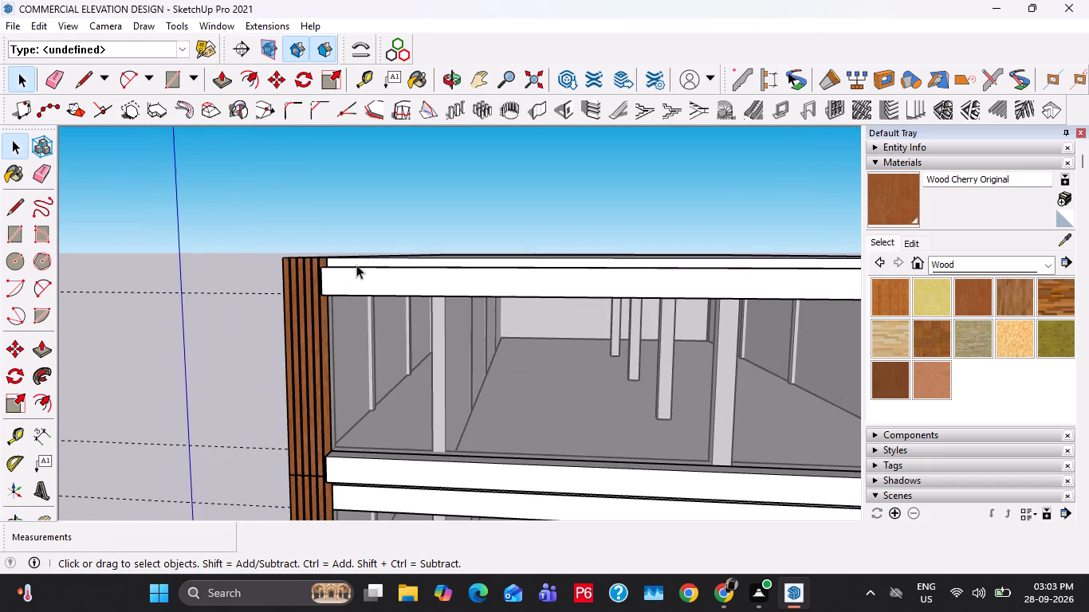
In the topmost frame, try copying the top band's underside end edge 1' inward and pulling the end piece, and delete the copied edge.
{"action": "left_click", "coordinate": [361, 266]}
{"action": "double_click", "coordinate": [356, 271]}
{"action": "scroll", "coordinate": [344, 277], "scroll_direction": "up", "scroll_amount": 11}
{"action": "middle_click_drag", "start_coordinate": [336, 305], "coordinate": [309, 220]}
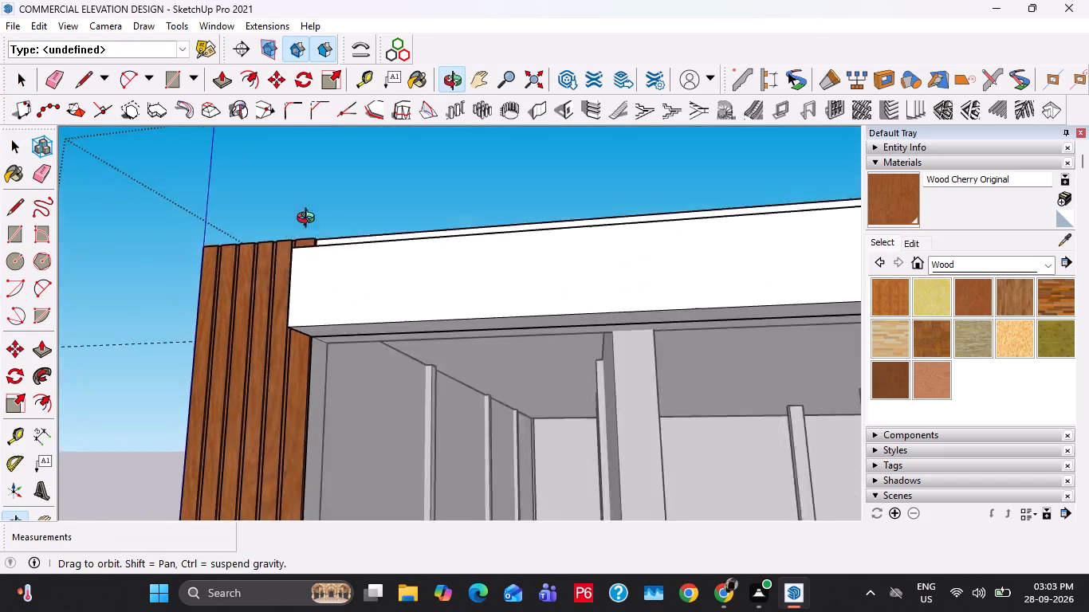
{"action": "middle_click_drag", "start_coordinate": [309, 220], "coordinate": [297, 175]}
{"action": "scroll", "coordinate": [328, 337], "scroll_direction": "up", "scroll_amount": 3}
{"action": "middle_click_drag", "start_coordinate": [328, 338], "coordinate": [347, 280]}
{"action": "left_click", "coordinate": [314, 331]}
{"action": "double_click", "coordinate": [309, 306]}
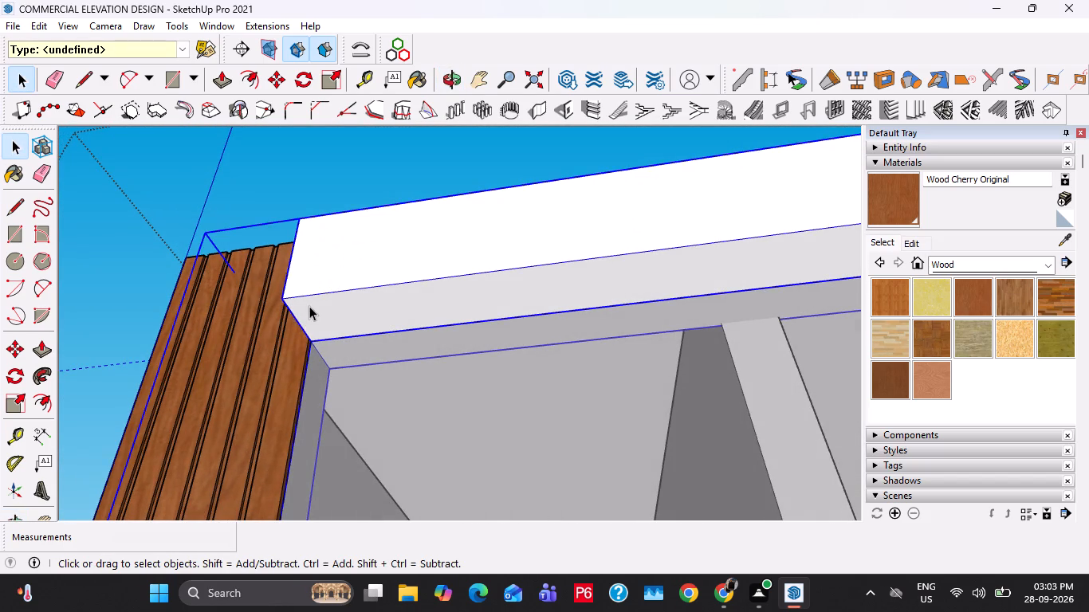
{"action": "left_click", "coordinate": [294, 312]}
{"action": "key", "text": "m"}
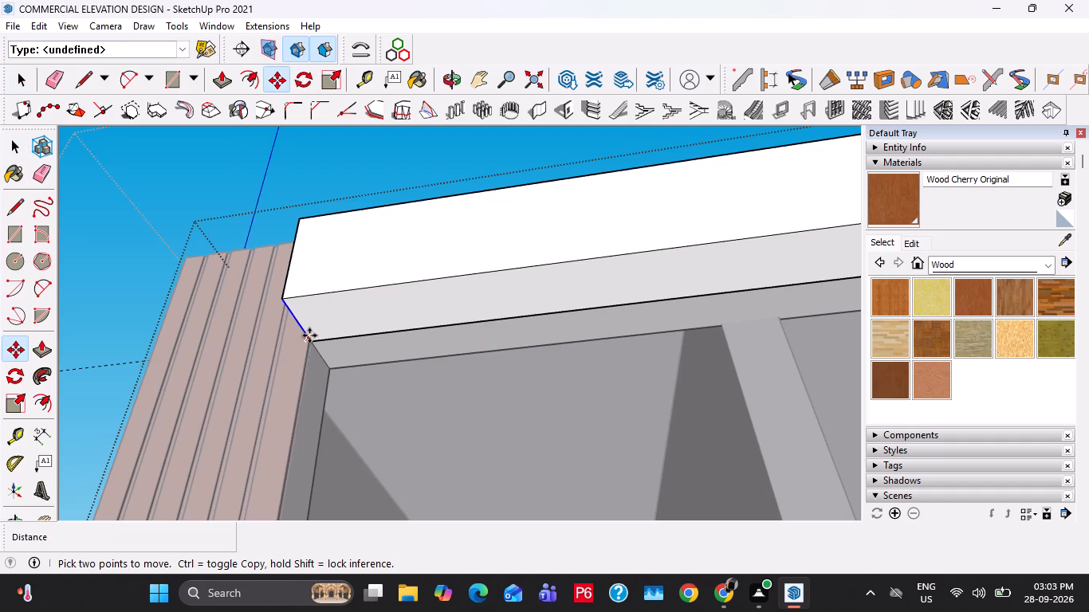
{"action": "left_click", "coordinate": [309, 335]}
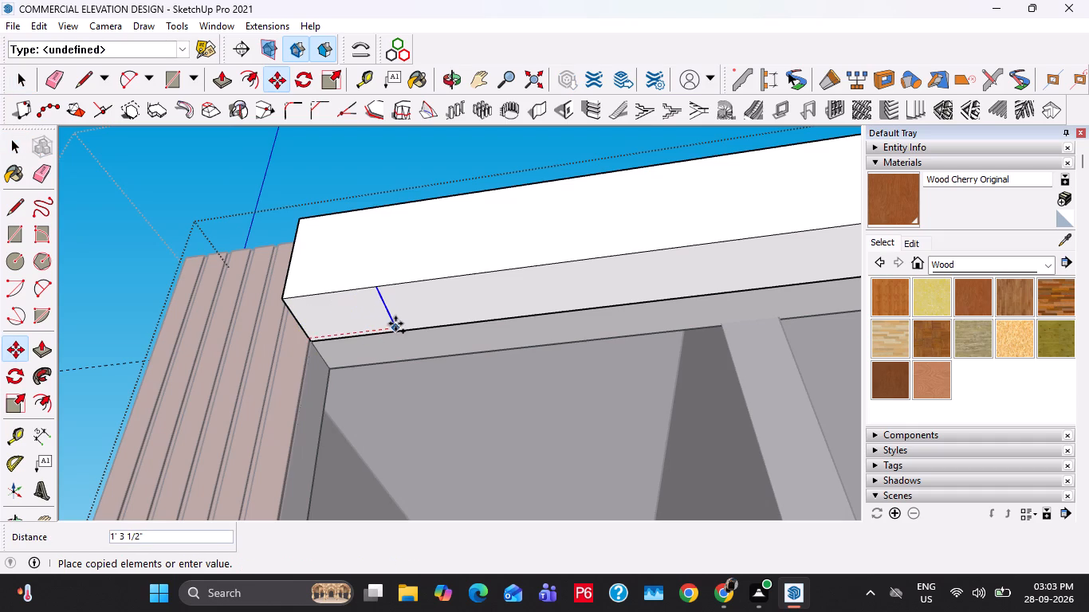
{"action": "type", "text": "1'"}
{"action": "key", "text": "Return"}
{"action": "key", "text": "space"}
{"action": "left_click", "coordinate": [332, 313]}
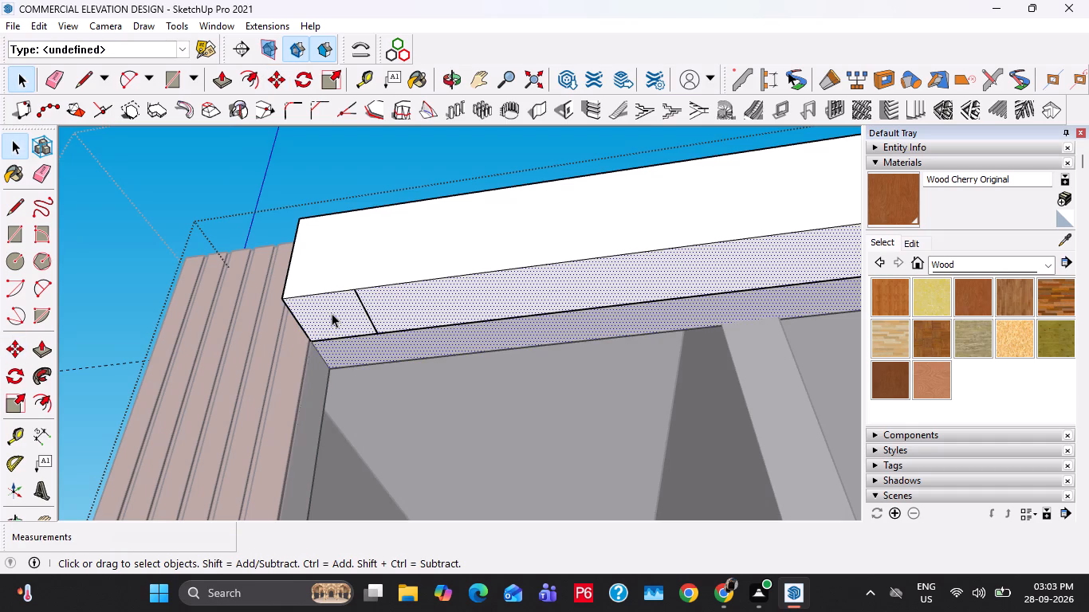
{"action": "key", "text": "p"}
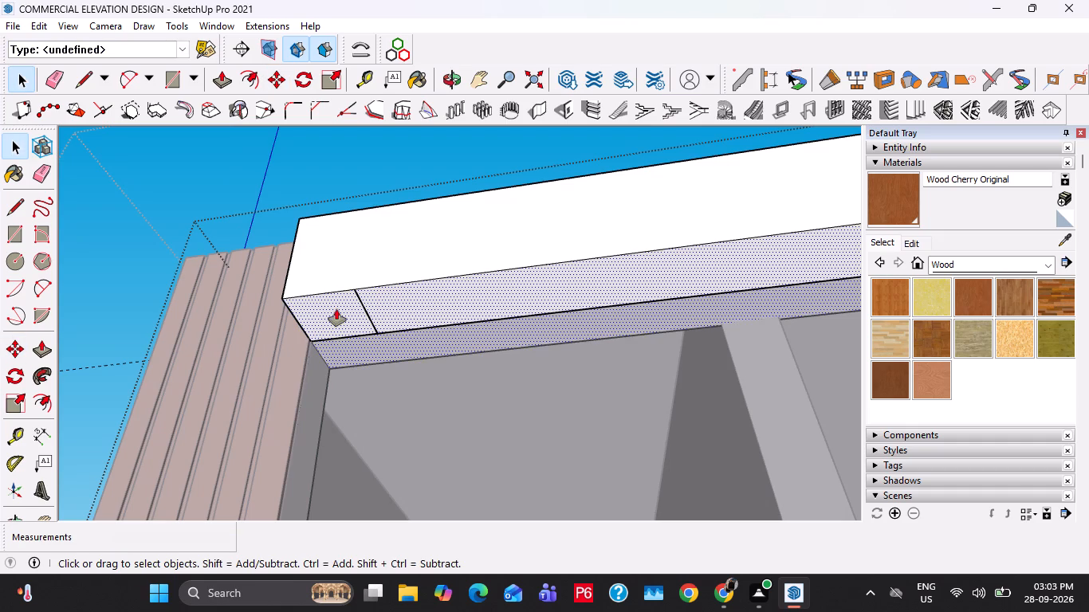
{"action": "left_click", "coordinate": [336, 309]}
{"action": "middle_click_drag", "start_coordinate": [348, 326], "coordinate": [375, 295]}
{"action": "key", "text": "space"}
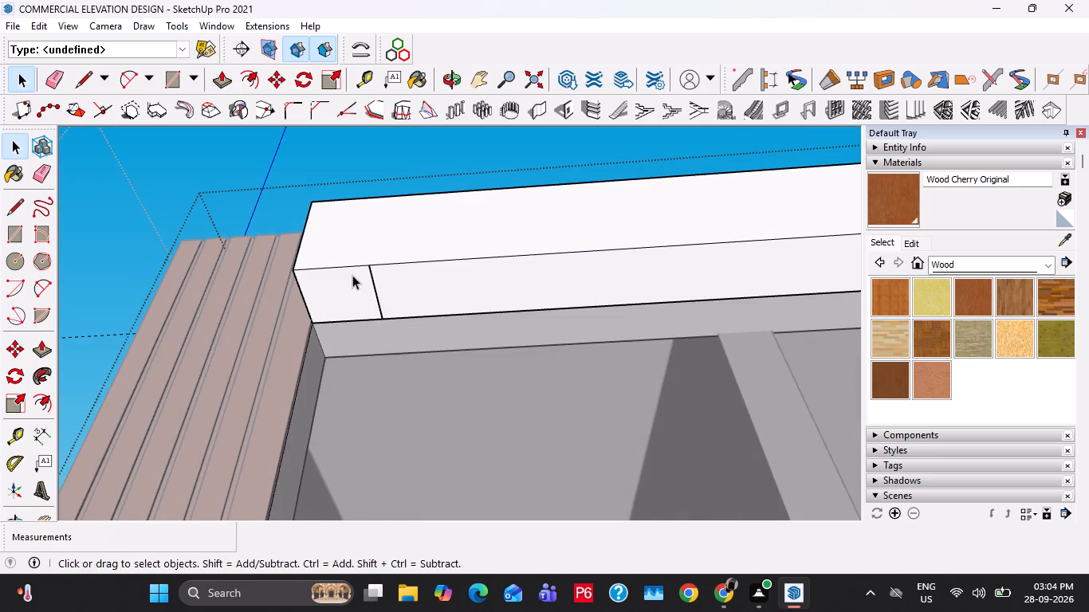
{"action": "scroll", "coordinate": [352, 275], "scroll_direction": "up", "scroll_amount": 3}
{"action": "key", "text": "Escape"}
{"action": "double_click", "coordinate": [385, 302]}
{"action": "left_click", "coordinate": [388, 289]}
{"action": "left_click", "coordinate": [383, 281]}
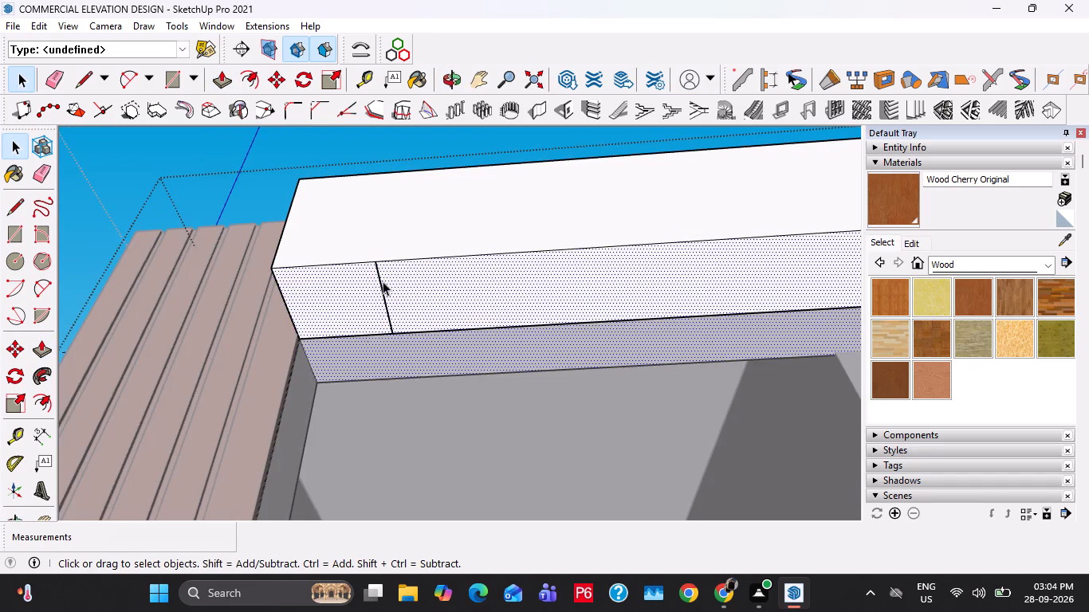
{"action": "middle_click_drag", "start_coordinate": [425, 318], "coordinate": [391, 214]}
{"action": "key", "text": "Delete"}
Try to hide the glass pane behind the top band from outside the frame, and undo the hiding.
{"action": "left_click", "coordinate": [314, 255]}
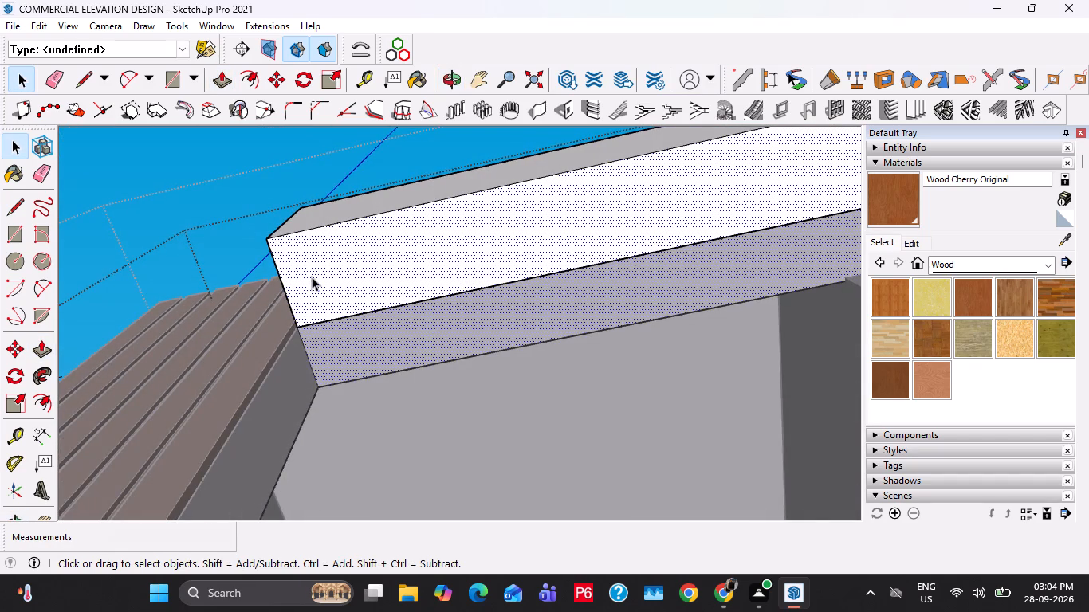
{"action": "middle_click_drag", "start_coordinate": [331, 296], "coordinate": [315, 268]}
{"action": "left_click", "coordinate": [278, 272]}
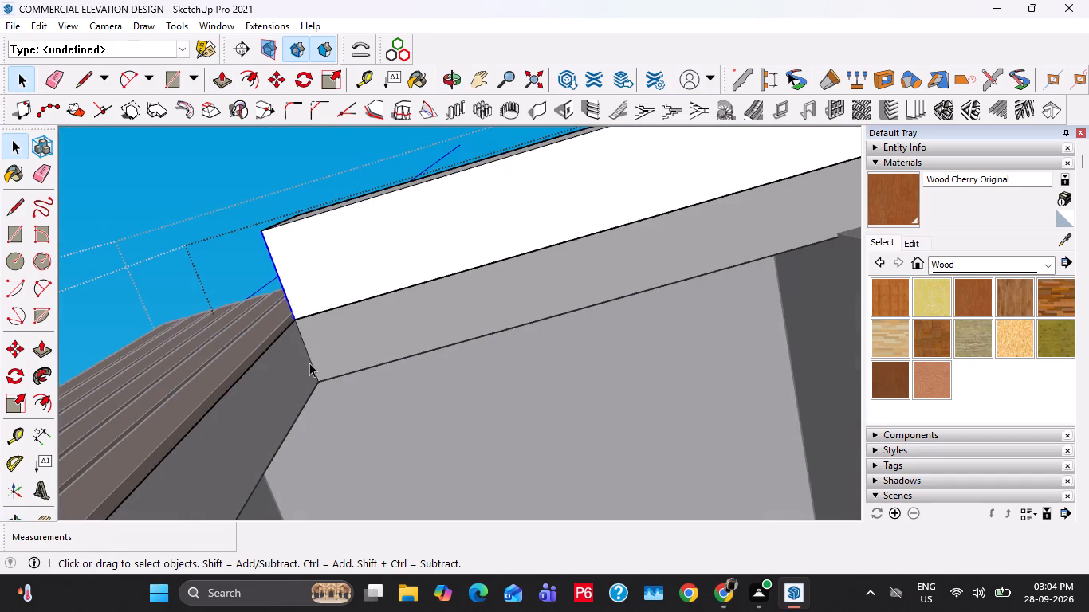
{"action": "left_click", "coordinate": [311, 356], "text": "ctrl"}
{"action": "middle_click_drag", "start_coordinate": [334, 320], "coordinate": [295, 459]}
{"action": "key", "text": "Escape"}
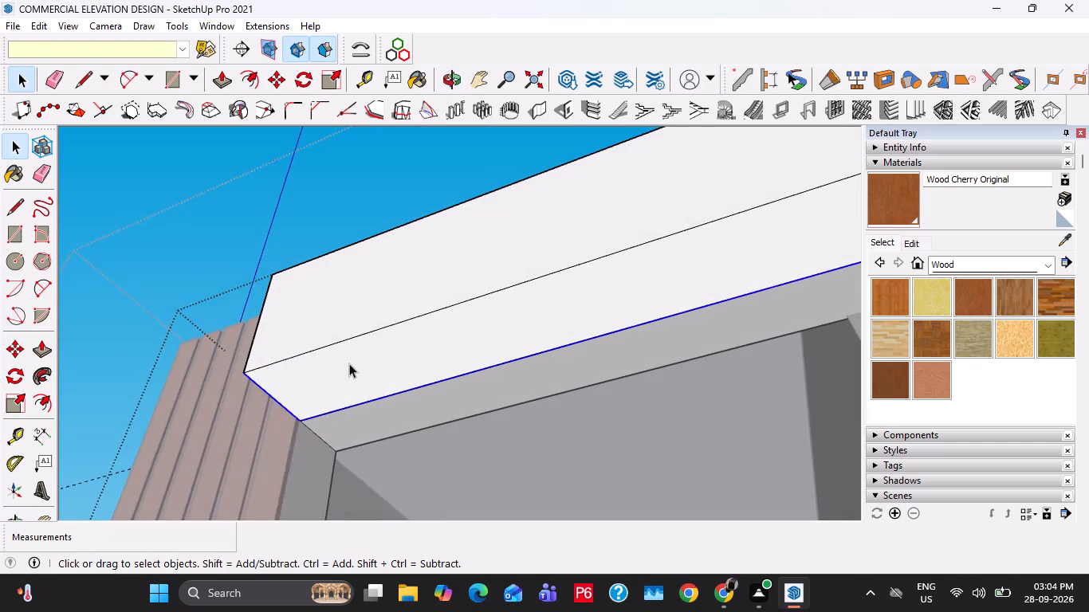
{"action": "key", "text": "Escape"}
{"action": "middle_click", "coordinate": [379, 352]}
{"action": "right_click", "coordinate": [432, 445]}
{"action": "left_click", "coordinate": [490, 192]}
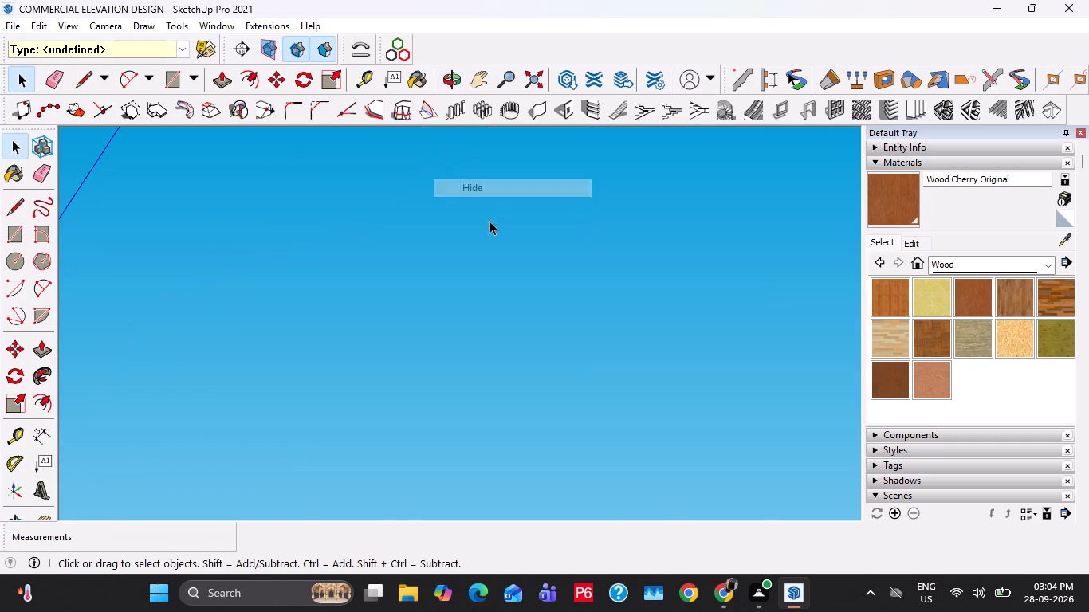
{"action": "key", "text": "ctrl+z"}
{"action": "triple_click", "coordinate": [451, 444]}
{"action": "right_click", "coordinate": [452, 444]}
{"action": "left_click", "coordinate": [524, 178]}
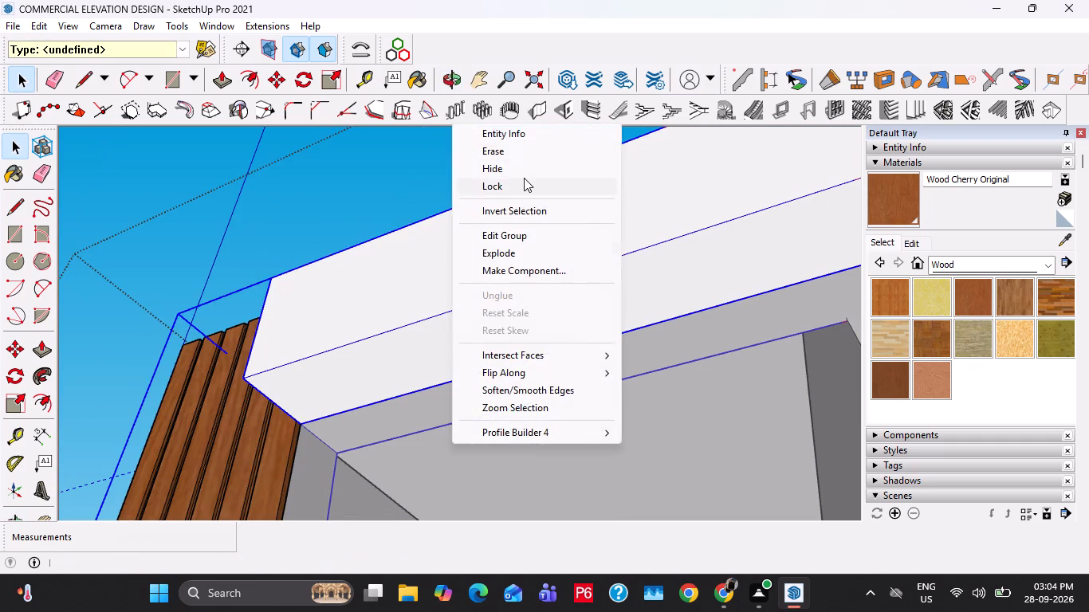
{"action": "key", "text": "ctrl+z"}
Open the topmost storey's front frame and hide the glass pane inside its opening.
{"action": "right_click", "coordinate": [479, 392]}
{"action": "triple_click", "coordinate": [478, 408]}
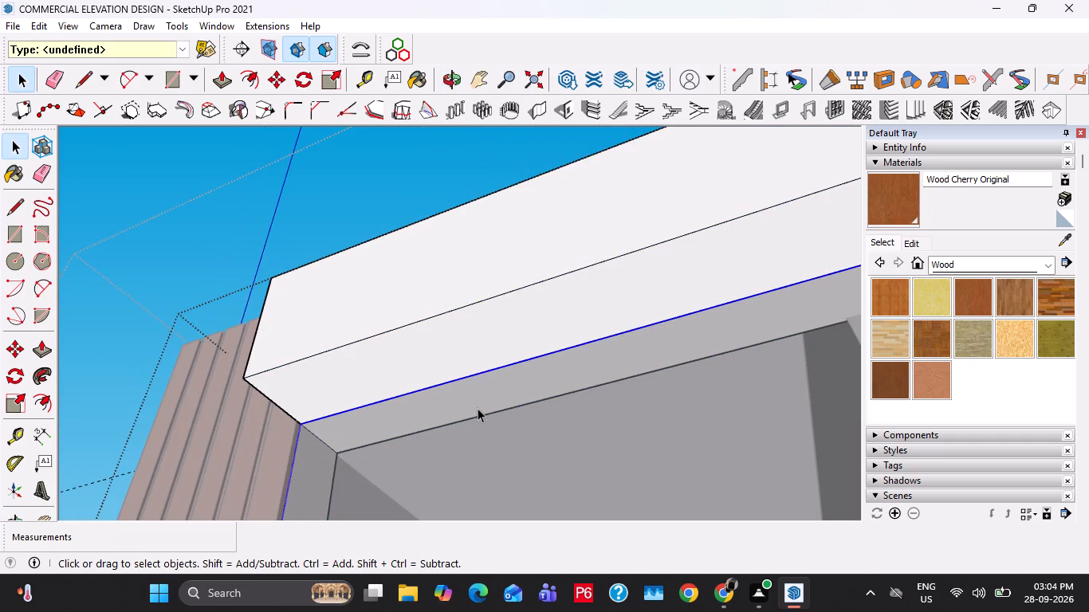
{"action": "right_click", "coordinate": [478, 408]}
{"action": "left_click", "coordinate": [564, 145]}
Copy the end edge of the top band's underside 1' inward from the wood slat panel.
{"action": "double_click", "coordinate": [454, 329]}
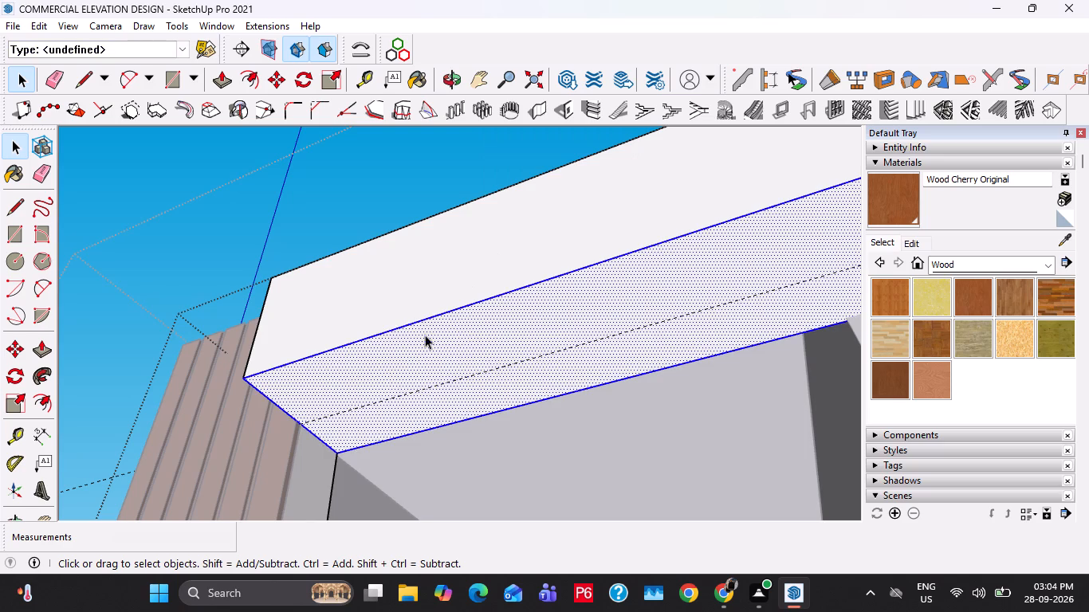
{"action": "left_click", "coordinate": [265, 395]}
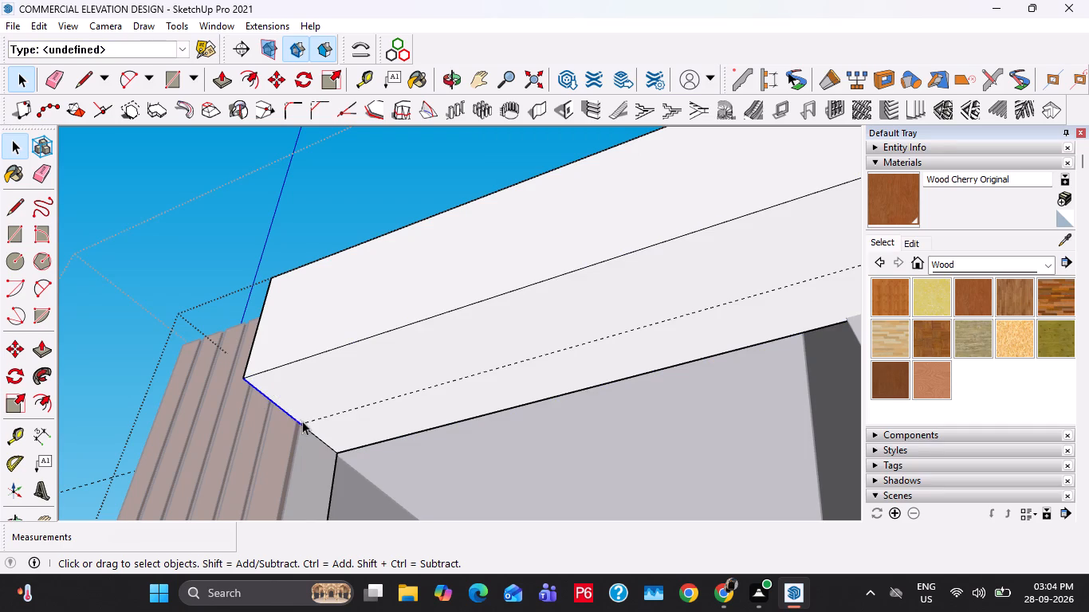
{"action": "left_click", "coordinate": [306, 429], "text": "ctrl"}
{"action": "key", "text": "m"}
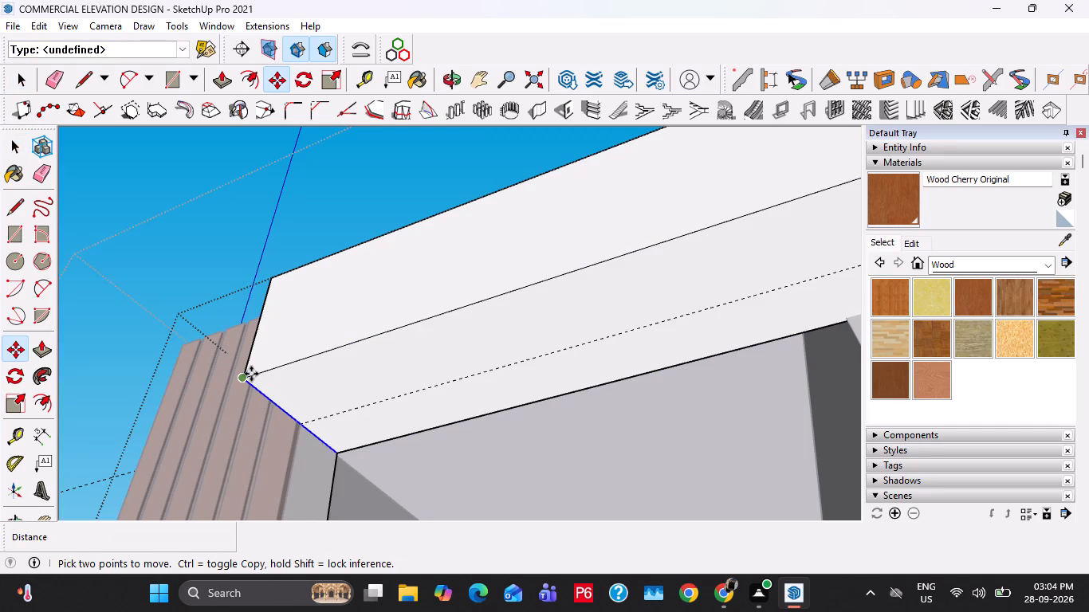
{"action": "left_click", "coordinate": [250, 373]}
{"action": "type", "text": "1'"}
{"action": "key", "text": "Return"}
{"action": "key", "text": "space"}
{"action": "left_click", "coordinate": [315, 382]}
{"action": "middle_click_drag", "start_coordinate": [313, 386], "coordinate": [395, 416]}
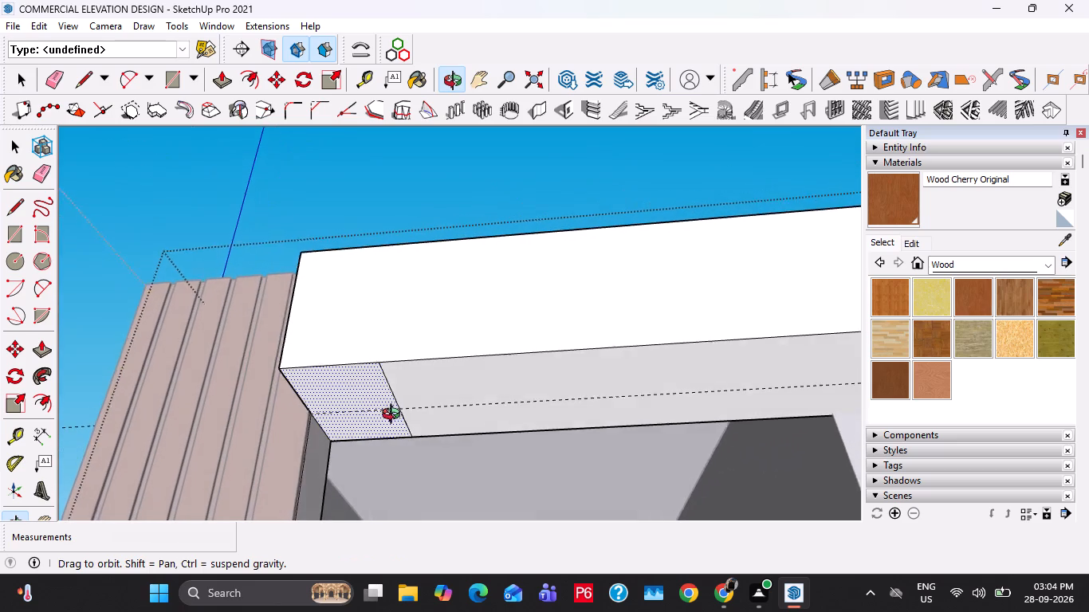
{"action": "middle_click_drag", "start_coordinate": [395, 416], "coordinate": [395, 421]}
Measure the height of the top band's front face.
{"action": "key", "text": "t"}
{"action": "left_click", "coordinate": [483, 367]}
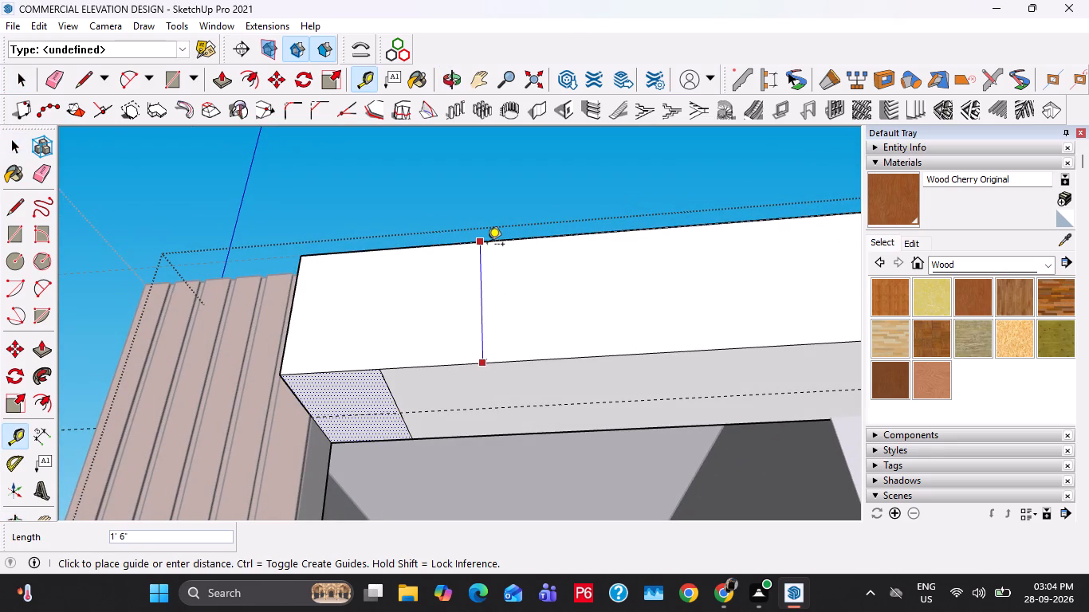
{"action": "key", "text": "space"}
Copy the dividing line on the band's underside 6" further inward and erase the original line.
{"action": "left_click", "coordinate": [392, 393]}
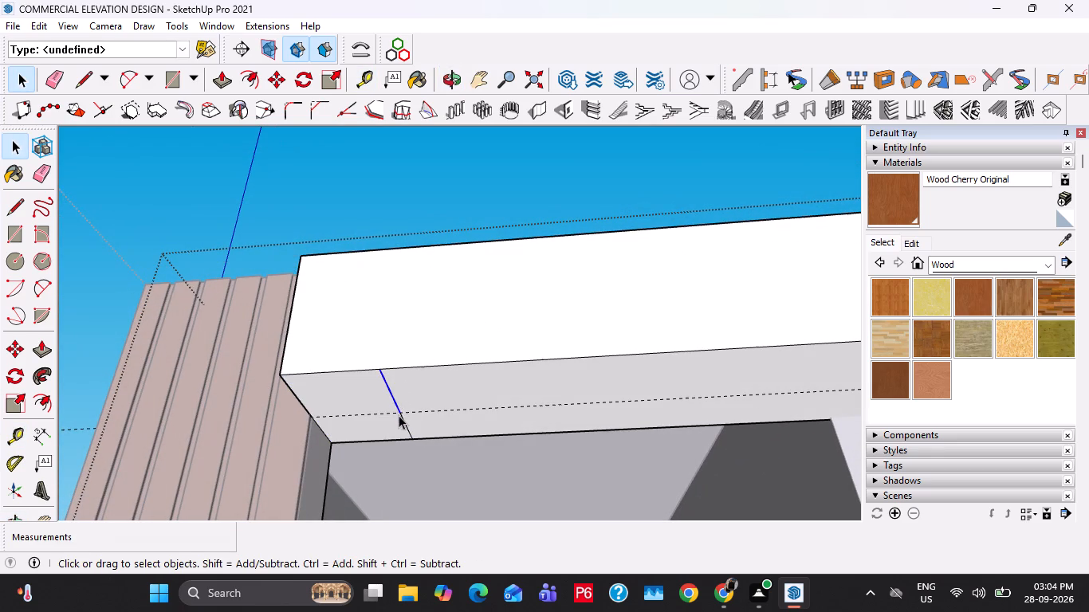
{"action": "left_click", "coordinate": [400, 418], "text": "ctrl"}
{"action": "key", "text": "m"}
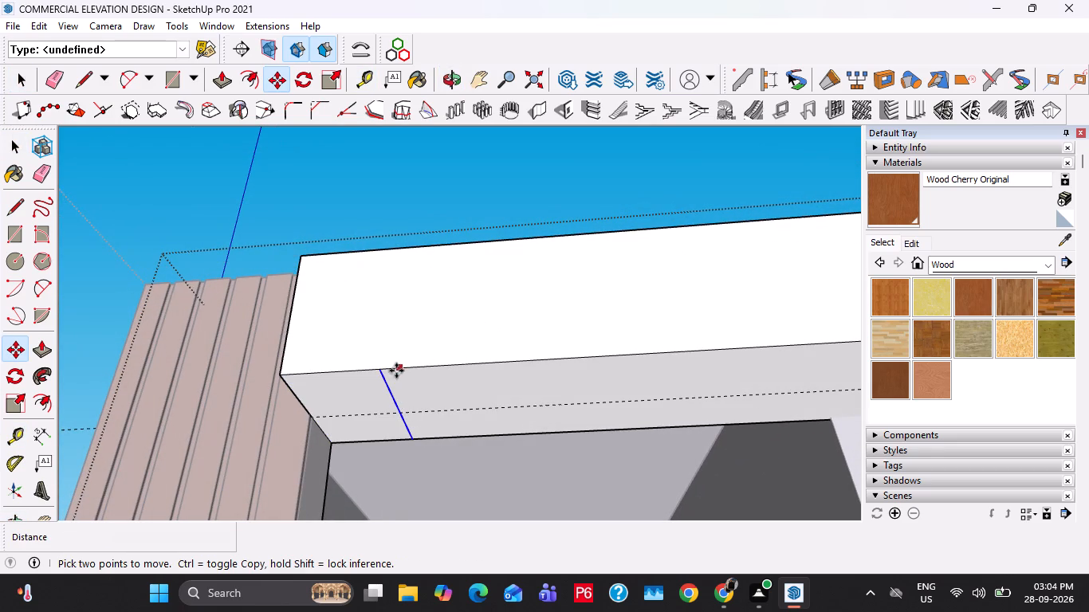
{"action": "left_click", "coordinate": [387, 370]}
{"action": "key", "text": "6"}
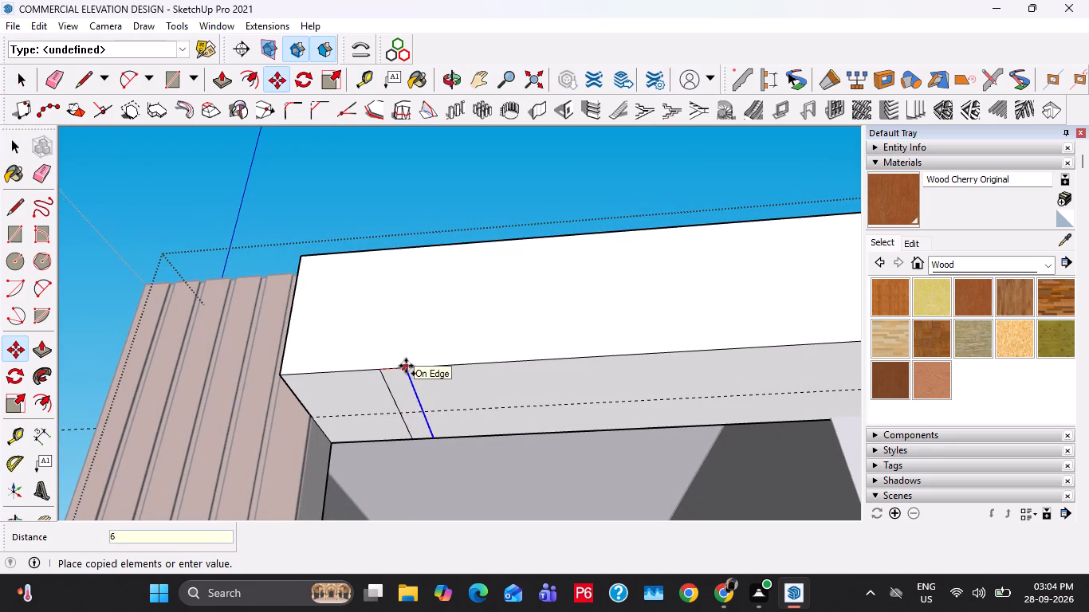
{"action": "key", "text": "shift+quotedbl"}
{"action": "key", "text": "Return"}
{"action": "key", "text": "space"}
{"action": "key", "text": "e"}
{"action": "left_click_drag", "start_coordinate": [403, 387], "coordinate": [399, 415]}
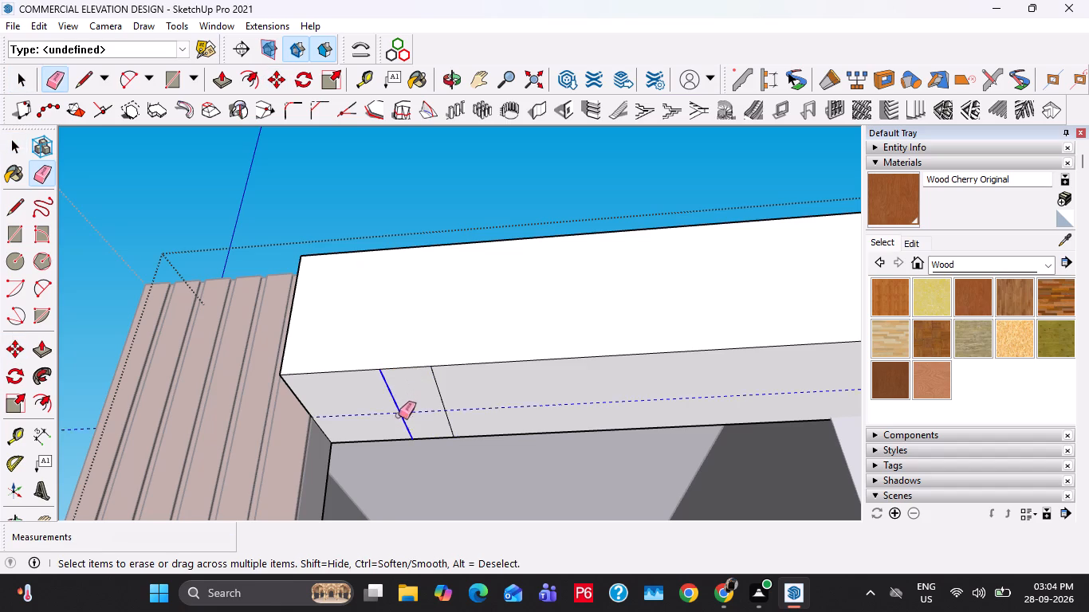
{"action": "left_click_drag", "start_coordinate": [399, 415], "coordinate": [400, 427]}
Pull the band's end section down 9' to the bottom band as the frame's vertical side, and erase the leftover seam.
{"action": "key", "text": "space"}
{"action": "left_click", "coordinate": [399, 393]}
{"action": "key", "text": "p"}
{"action": "left_click", "coordinate": [399, 392]}
{"action": "scroll", "coordinate": [401, 431], "scroll_direction": "down", "scroll_amount": 6}
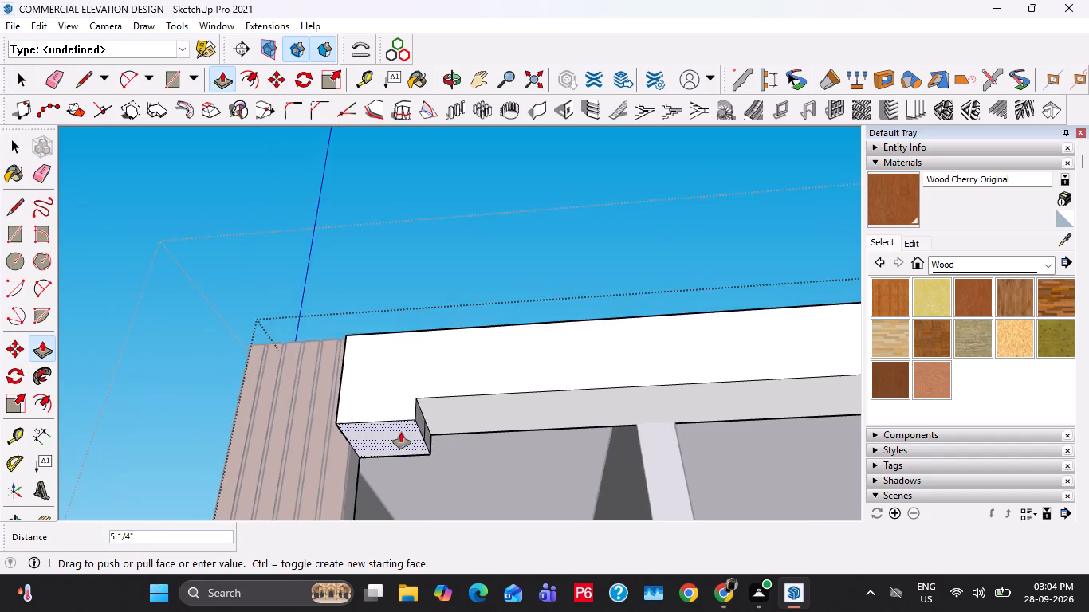
{"action": "scroll", "coordinate": [401, 432], "scroll_direction": "down", "scroll_amount": 9}
{"action": "middle_click_drag", "start_coordinate": [401, 435], "coordinate": [384, 298]}
{"action": "scroll", "coordinate": [389, 298], "scroll_direction": "down", "scroll_amount": 2}
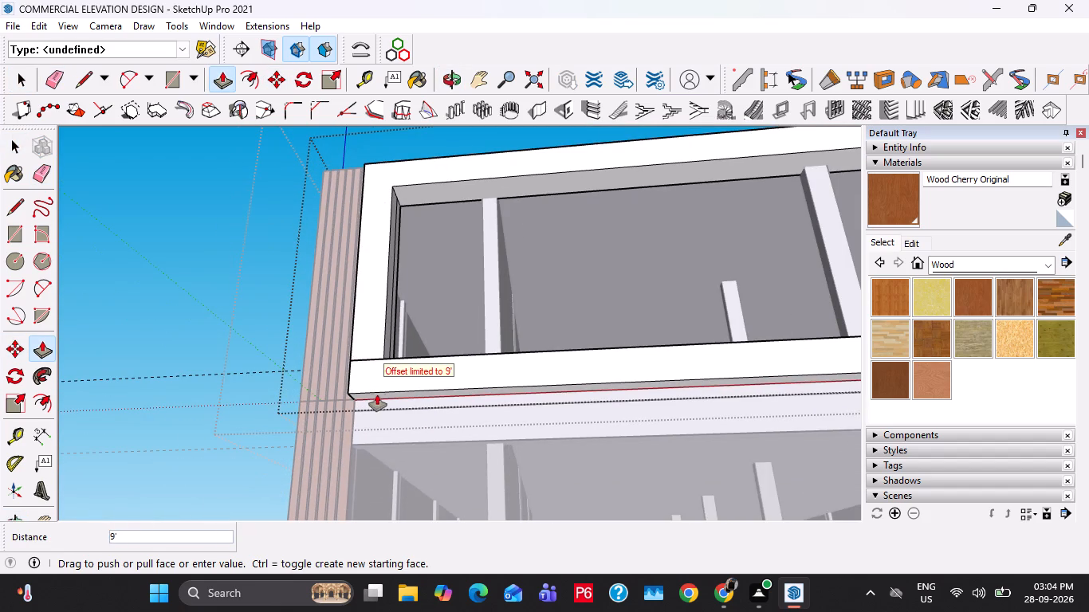
{"action": "left_click", "coordinate": [385, 394]}
{"action": "key", "text": "space"}
{"action": "key", "text": "e"}
{"action": "left_click_drag", "start_coordinate": [372, 351], "coordinate": [372, 371]}
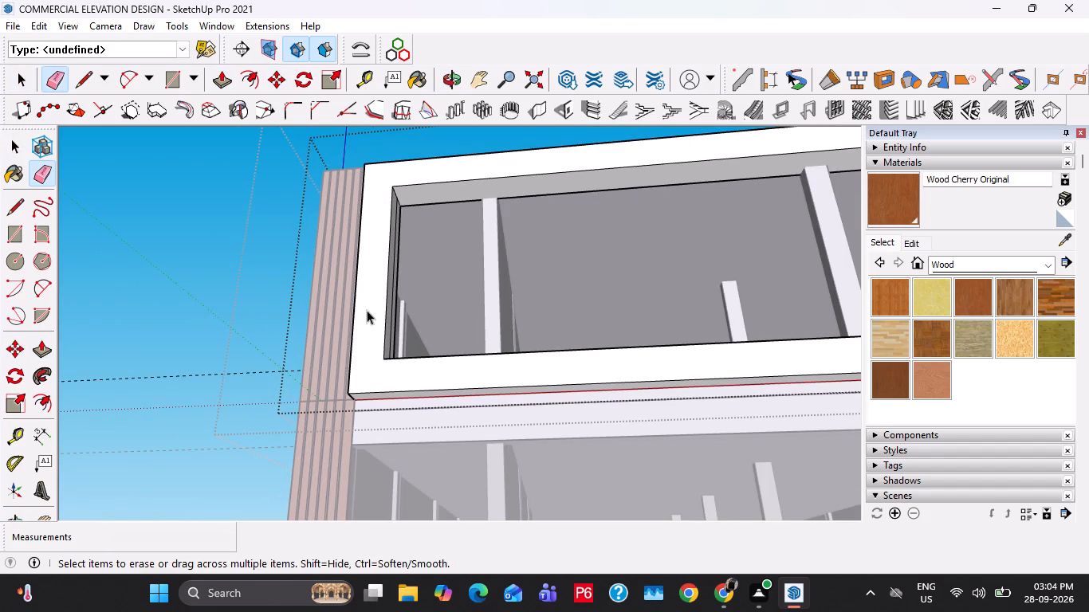
Delete the guides inside the topmost frame.
{"action": "key", "text": "space"}
{"action": "left_click", "coordinate": [45, 25]}
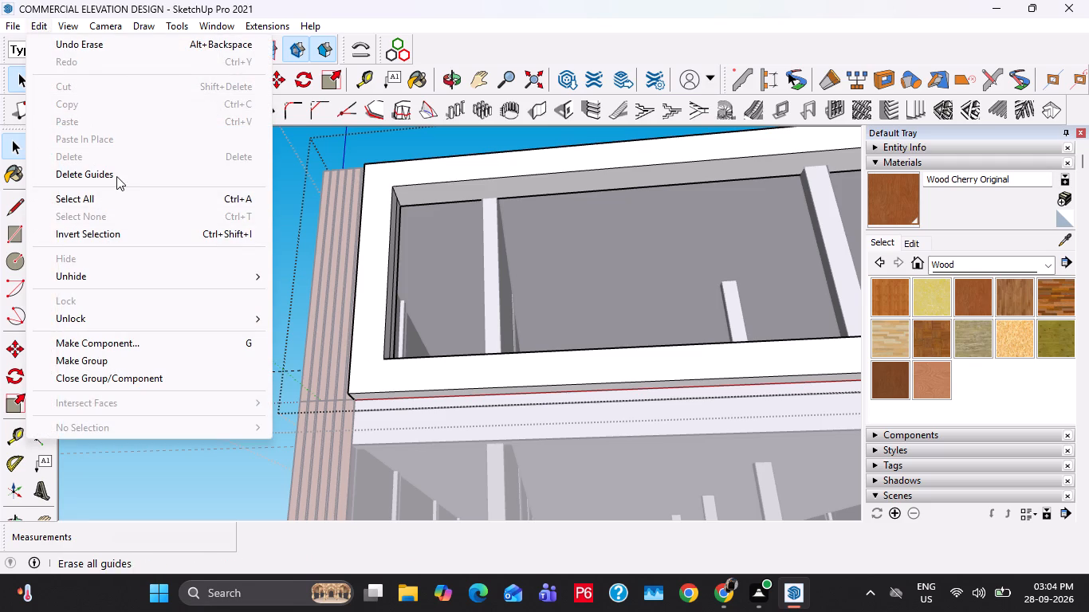
{"action": "left_click", "coordinate": [116, 176]}
Unhide the glass pane in the topmost storey's opening and leave the frame.
{"action": "left_click", "coordinate": [45, 27]}
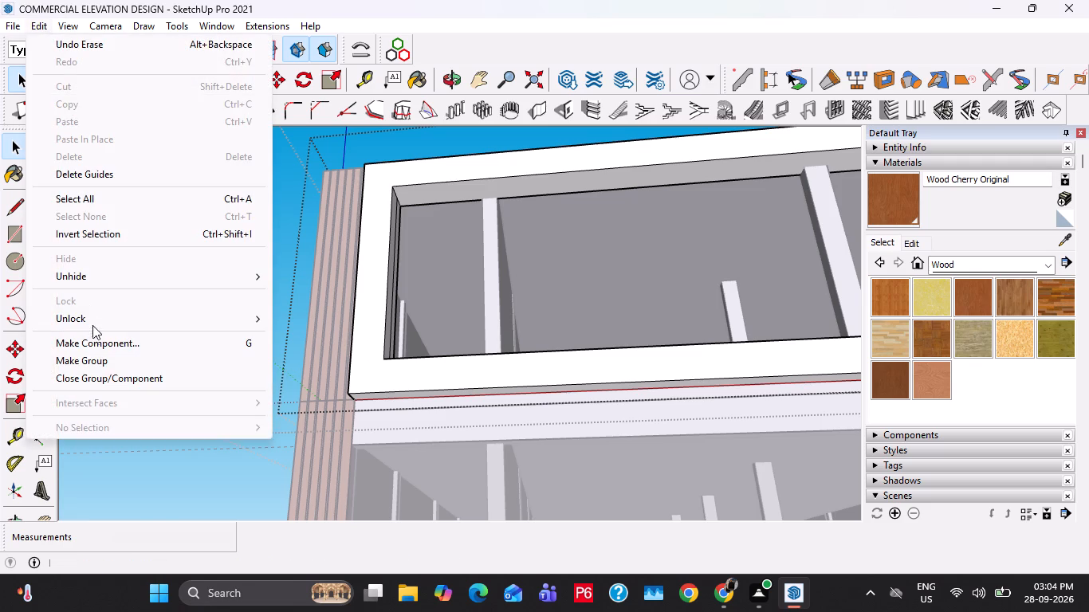
{"action": "left_click", "coordinate": [100, 280]}
{"action": "left_click", "coordinate": [306, 296]}
{"action": "key", "text": "Escape"}
{"action": "key", "text": "Escape"}
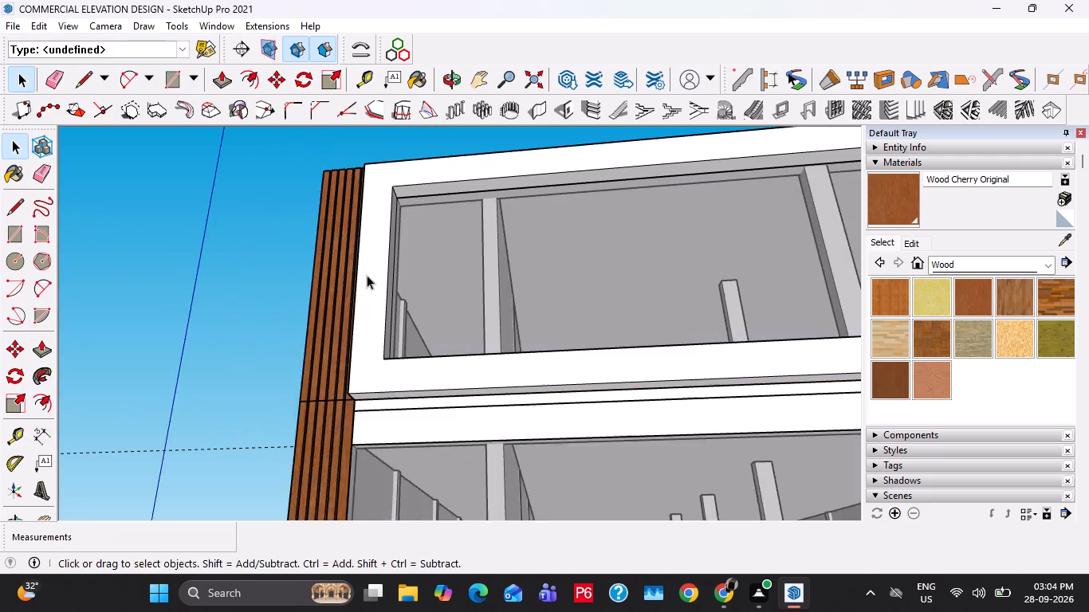
Examine the reference image again and compare its storey frames with the model's lower upper-storey frames.
{"action": "middle_click_drag", "start_coordinate": [367, 275], "coordinate": [352, 375]}
{"action": "scroll", "coordinate": [349, 360], "scroll_direction": "down", "scroll_amount": 11}
{"action": "middle_click_drag", "start_coordinate": [451, 405], "coordinate": [438, 339]}
{"action": "scroll", "coordinate": [440, 335], "scroll_direction": "down", "scroll_amount": 6}
{"action": "middle_click_drag", "start_coordinate": [364, 431], "coordinate": [396, 359], "text": "shift"}
{"action": "scroll", "coordinate": [371, 402], "scroll_direction": "up", "scroll_amount": 20}
{"action": "scroll", "coordinate": [371, 402], "scroll_direction": "up", "scroll_amount": 4}
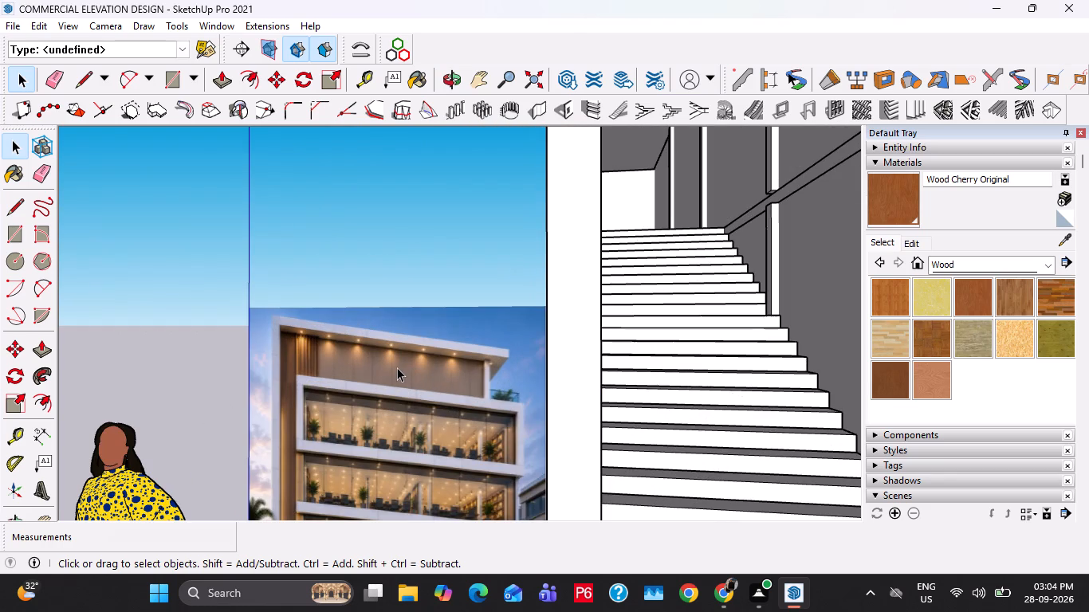
{"action": "scroll", "coordinate": [397, 367], "scroll_direction": "down", "scroll_amount": 9}
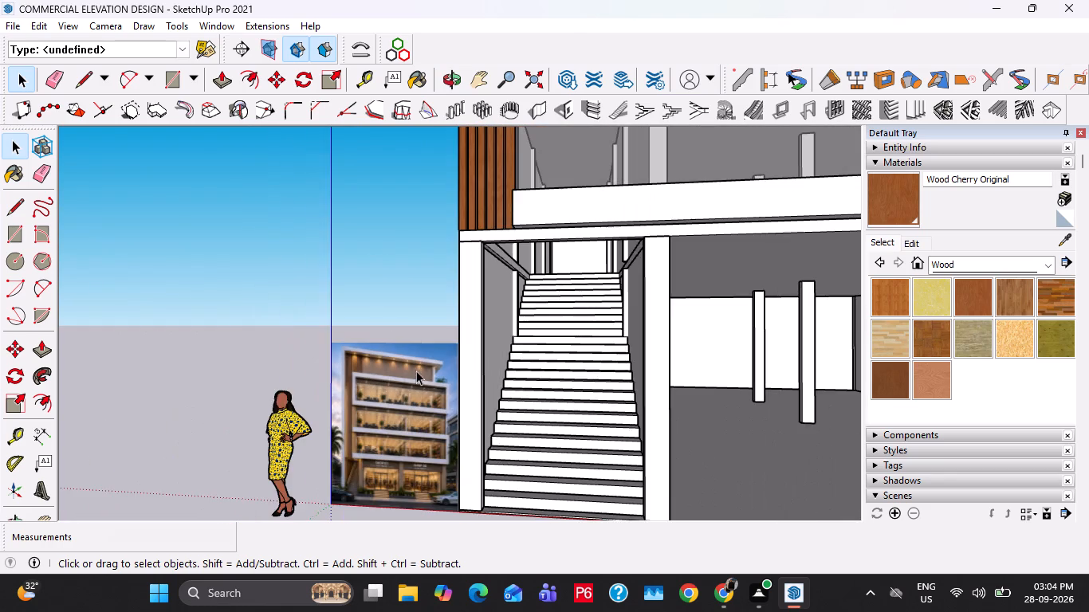
{"action": "middle_click_drag", "start_coordinate": [454, 343], "coordinate": [301, 379], "text": "shift"}
{"action": "scroll", "coordinate": [309, 379], "scroll_direction": "down", "scroll_amount": 6}
{"action": "middle_click_drag", "start_coordinate": [453, 321], "coordinate": [423, 447]}
{"action": "scroll", "coordinate": [423, 442], "scroll_direction": "down", "scroll_amount": 4}
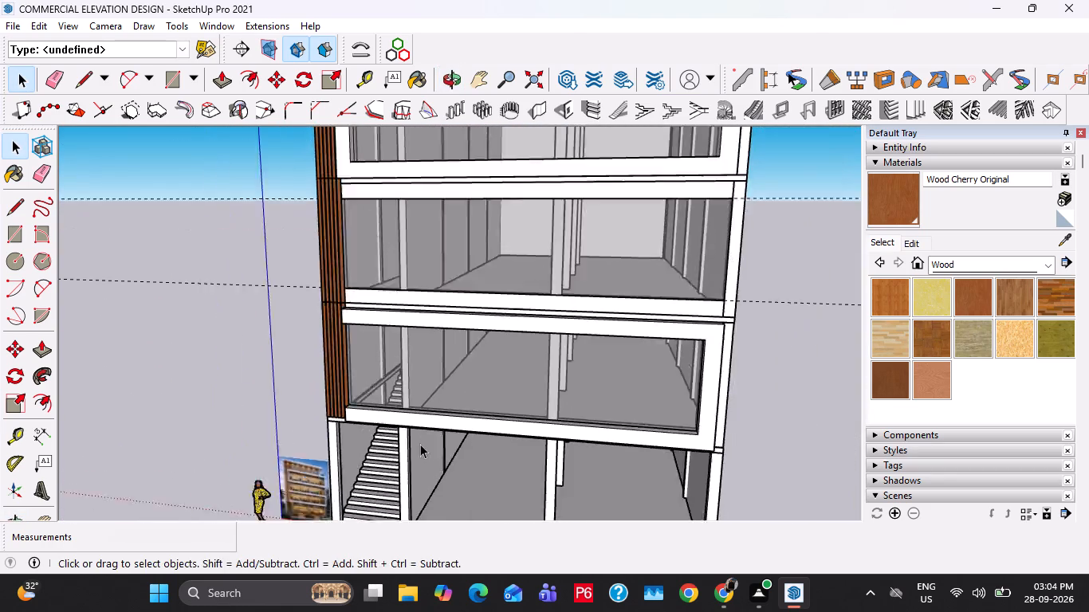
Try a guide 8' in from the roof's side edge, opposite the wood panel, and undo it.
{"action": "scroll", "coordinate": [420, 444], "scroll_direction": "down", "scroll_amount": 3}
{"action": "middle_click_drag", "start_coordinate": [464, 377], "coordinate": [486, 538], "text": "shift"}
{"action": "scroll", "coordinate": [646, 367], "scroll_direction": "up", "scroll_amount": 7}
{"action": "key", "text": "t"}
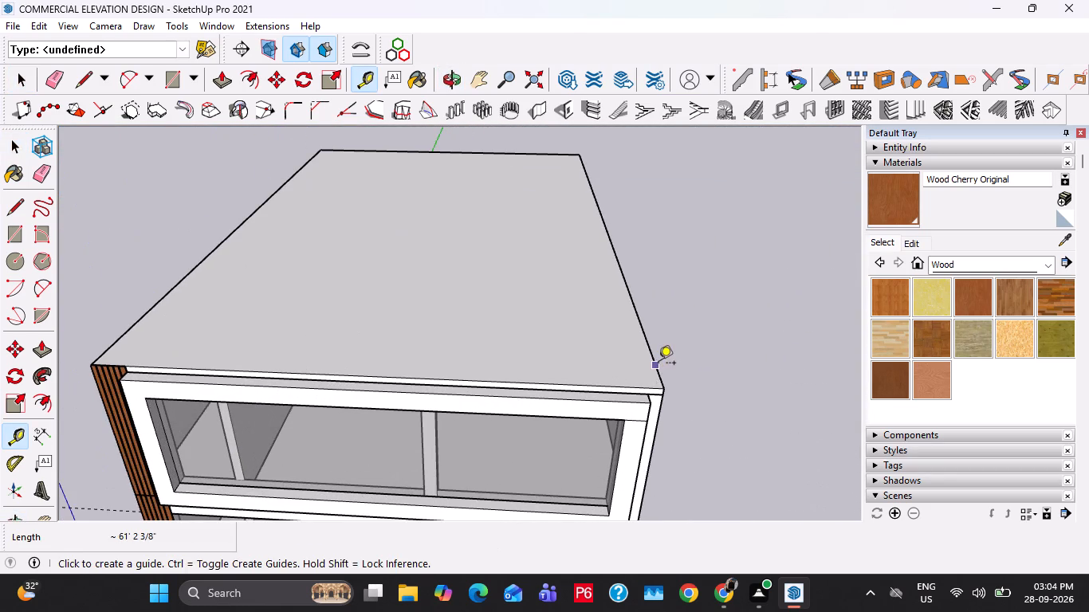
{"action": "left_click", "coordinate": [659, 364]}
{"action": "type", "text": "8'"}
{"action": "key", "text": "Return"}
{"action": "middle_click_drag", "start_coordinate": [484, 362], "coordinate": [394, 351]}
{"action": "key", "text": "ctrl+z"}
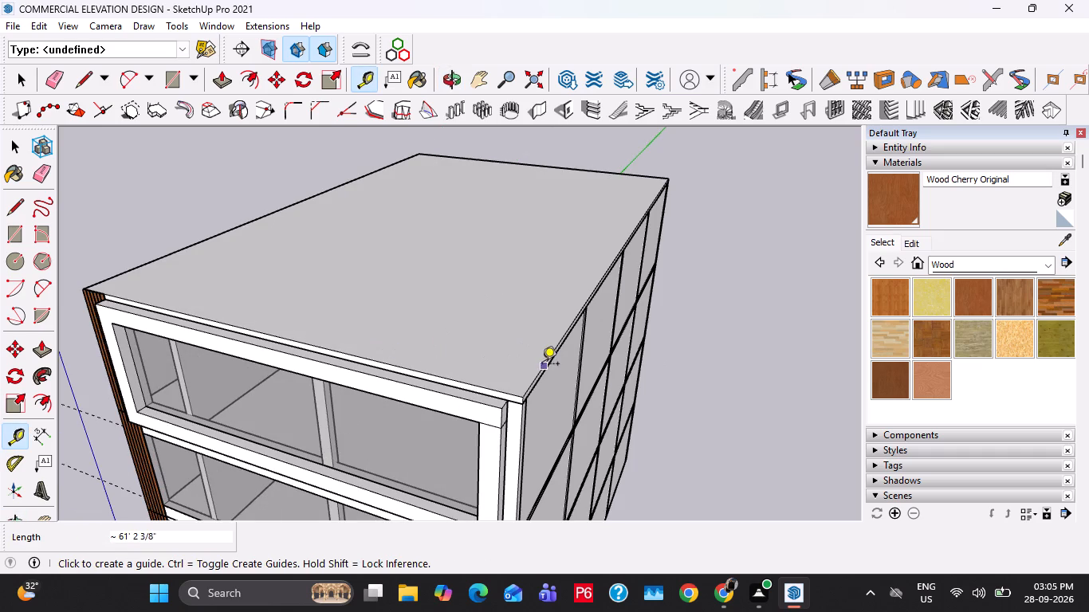
Place a guide on the roof 12' in from the side edge opposite the wood panel.
{"action": "left_click", "coordinate": [542, 365]}
{"action": "type", "text": "12'"}
{"action": "key", "text": "Return"}
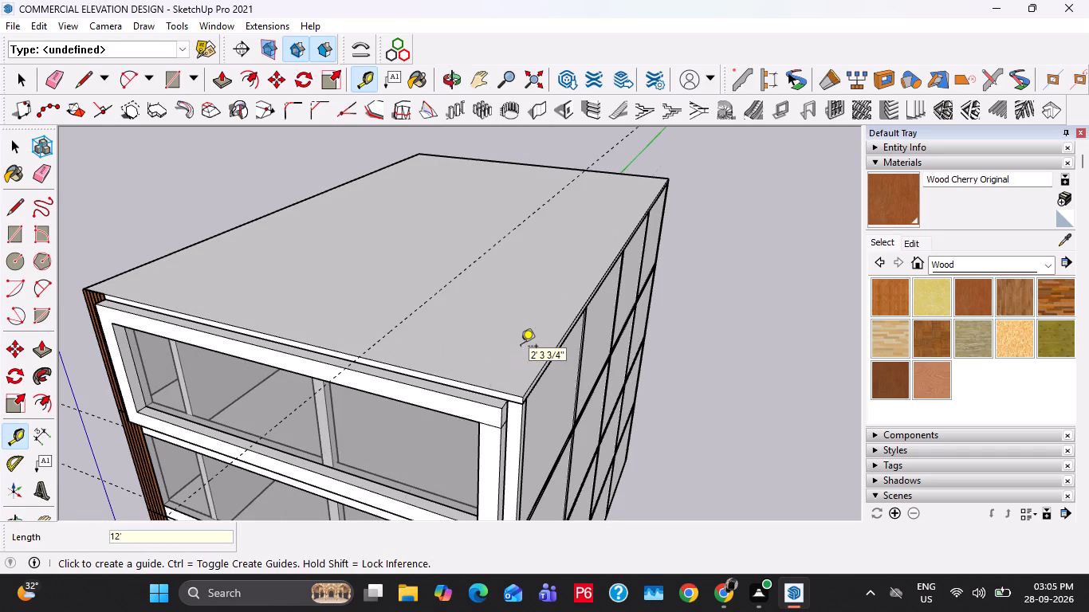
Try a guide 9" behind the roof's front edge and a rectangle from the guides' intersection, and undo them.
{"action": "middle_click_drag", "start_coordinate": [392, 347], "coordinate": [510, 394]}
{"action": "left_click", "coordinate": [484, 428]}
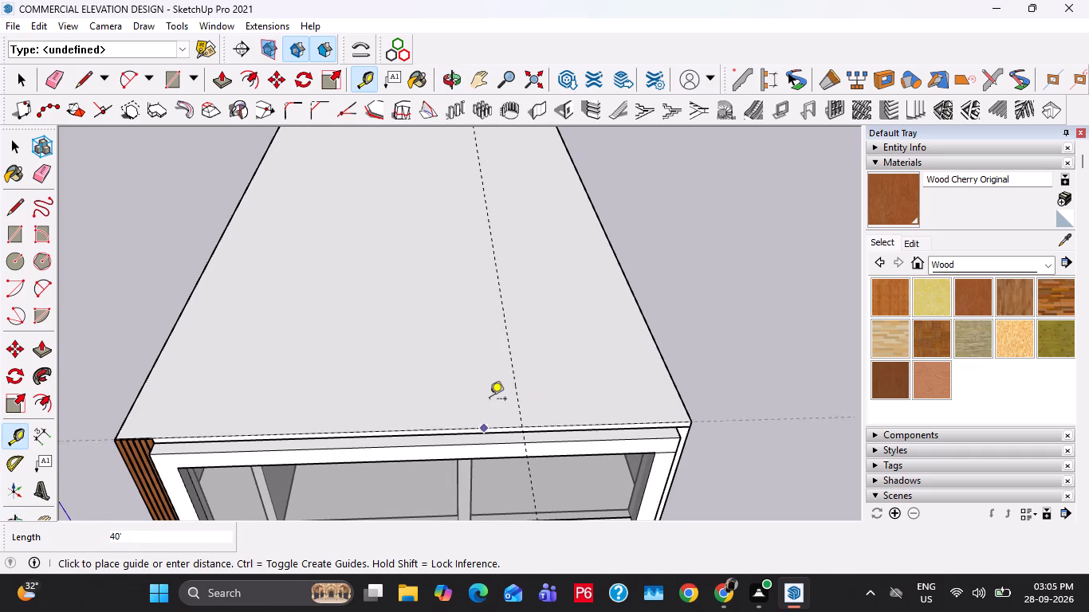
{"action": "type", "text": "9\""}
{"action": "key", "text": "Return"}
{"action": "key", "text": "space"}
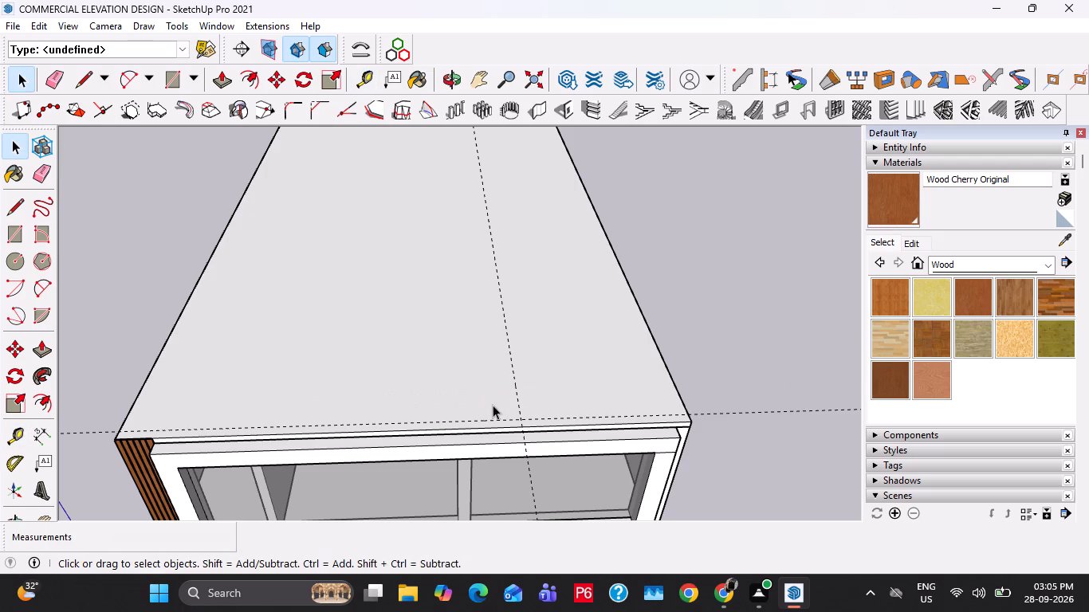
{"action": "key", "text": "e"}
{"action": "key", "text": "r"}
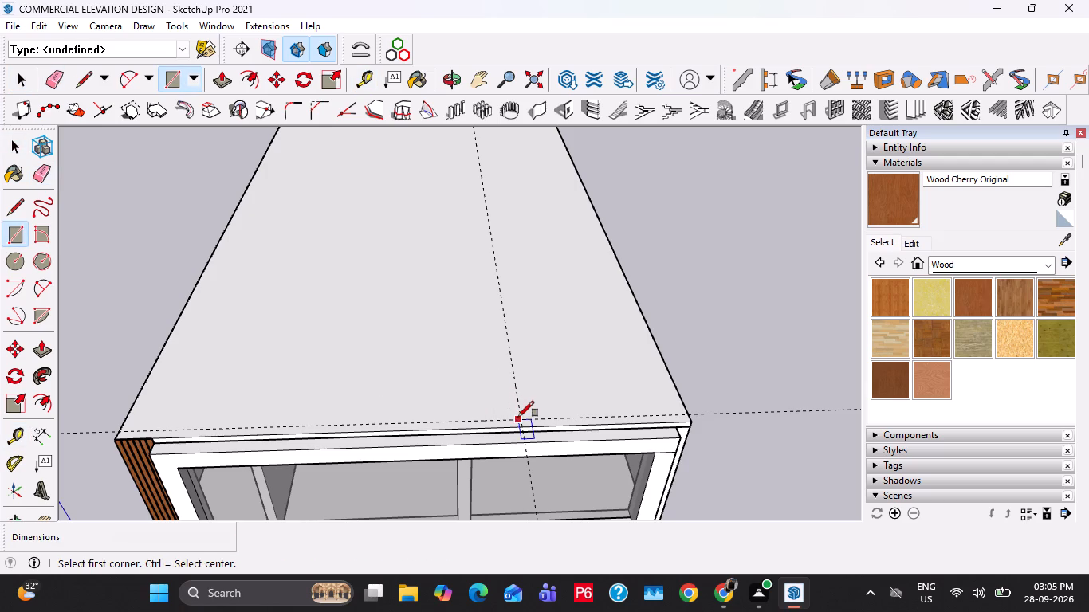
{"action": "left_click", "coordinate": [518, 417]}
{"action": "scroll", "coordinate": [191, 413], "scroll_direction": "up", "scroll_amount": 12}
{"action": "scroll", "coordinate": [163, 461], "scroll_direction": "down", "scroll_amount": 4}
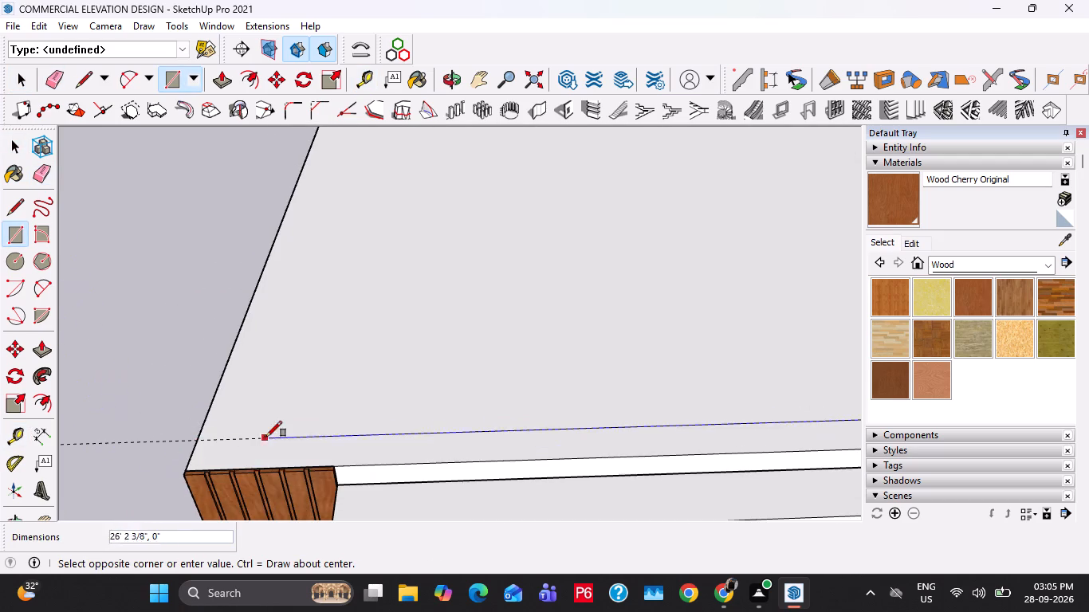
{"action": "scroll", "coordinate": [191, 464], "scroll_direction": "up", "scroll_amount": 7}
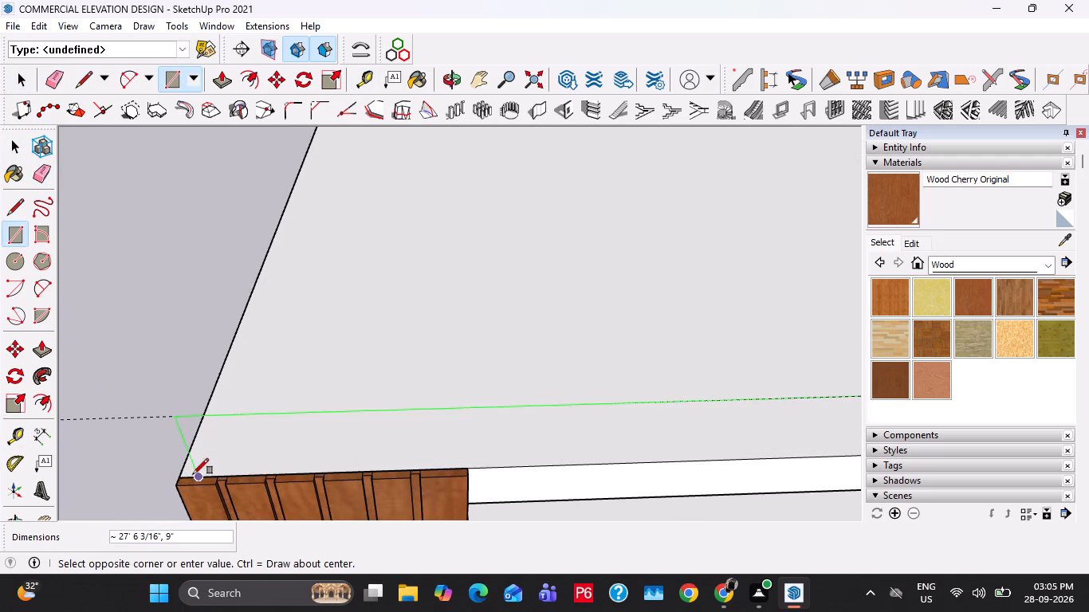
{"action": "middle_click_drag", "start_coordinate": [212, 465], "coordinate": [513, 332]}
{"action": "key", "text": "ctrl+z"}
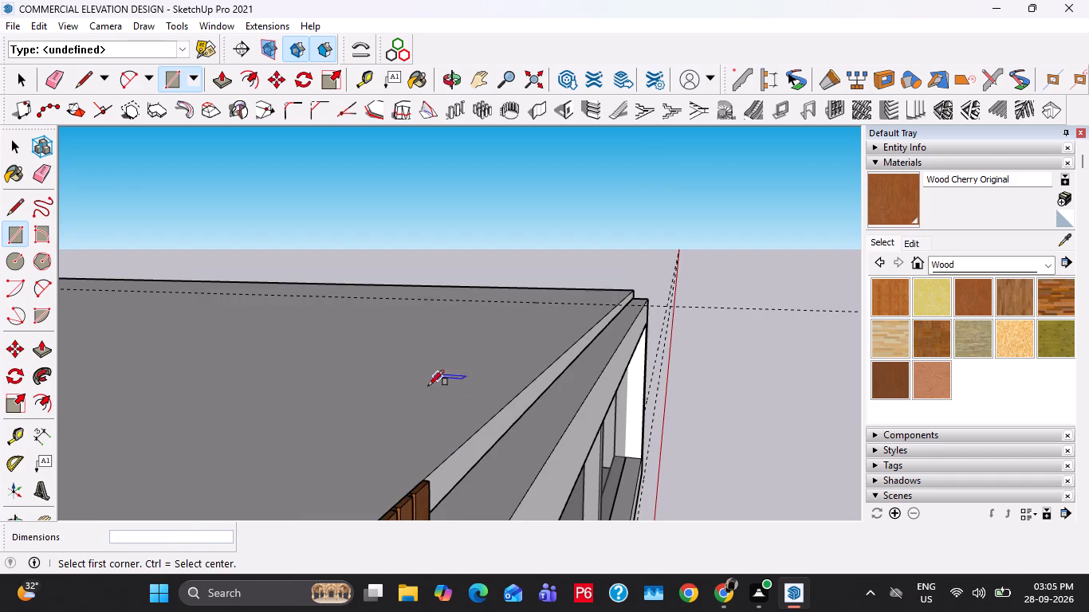
Place a guide on the roof 9" behind the front edge.
{"action": "middle_click_drag", "start_coordinate": [424, 402], "coordinate": [482, 354], "text": "shift"}
{"action": "key", "text": "space"}
{"action": "key", "text": "space"}
{"action": "key", "text": "t"}
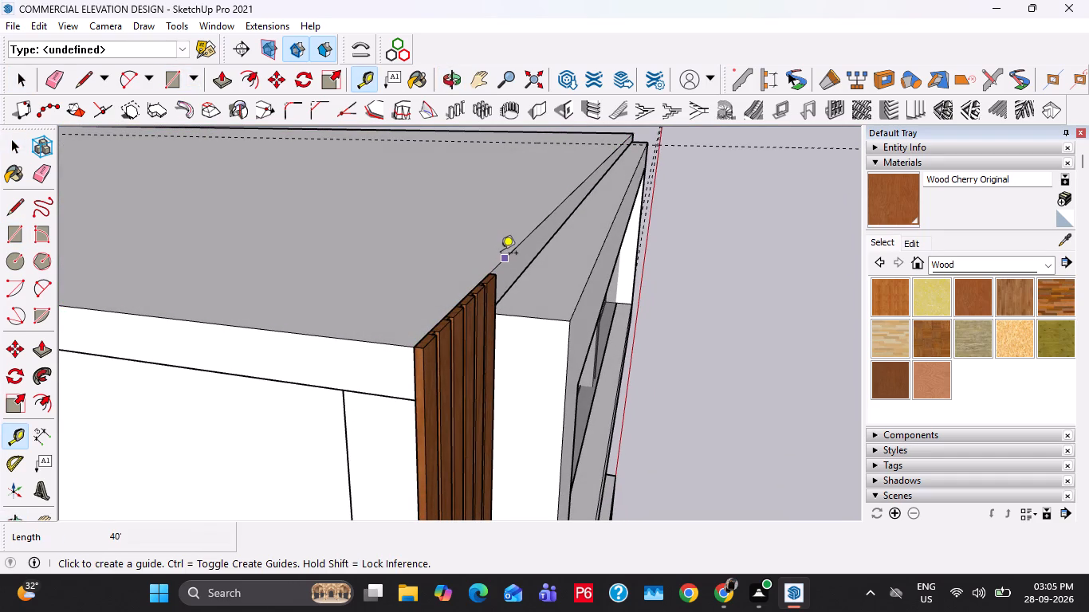
{"action": "left_click", "coordinate": [501, 254]}
{"action": "type", "text": "9\""}
{"action": "key", "text": "Return"}
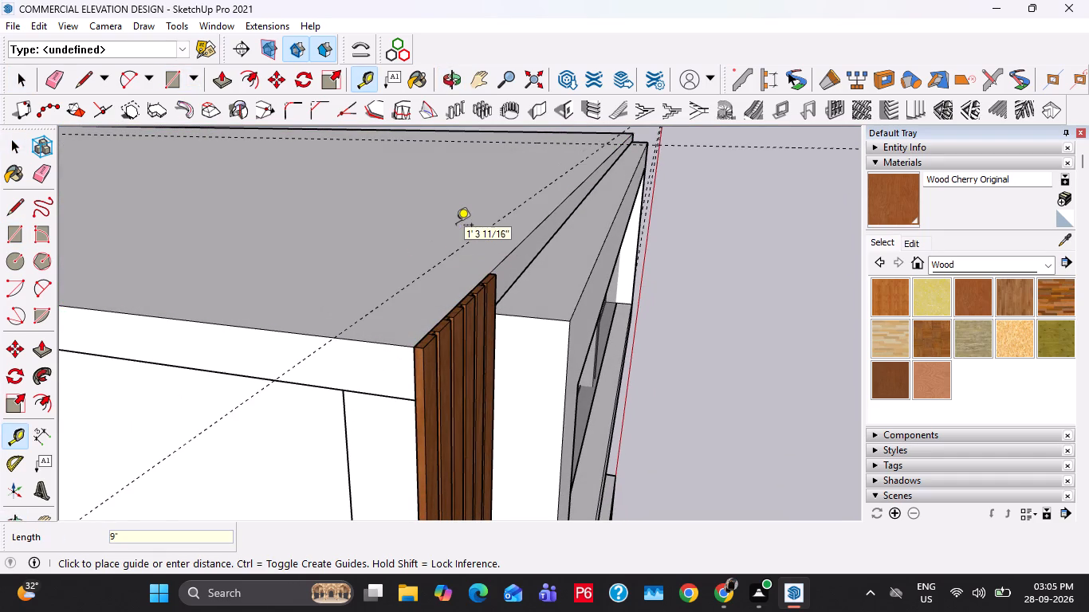
{"action": "middle_click_drag", "start_coordinate": [437, 270], "coordinate": [397, 323]}
{"action": "scroll", "coordinate": [389, 317], "scroll_direction": "down", "scroll_amount": 2}
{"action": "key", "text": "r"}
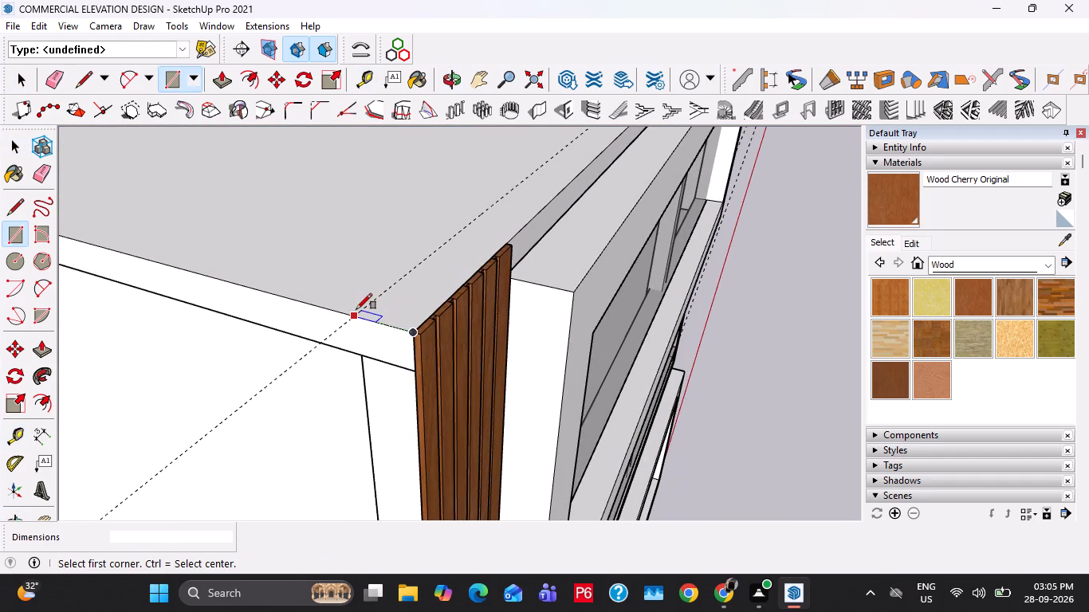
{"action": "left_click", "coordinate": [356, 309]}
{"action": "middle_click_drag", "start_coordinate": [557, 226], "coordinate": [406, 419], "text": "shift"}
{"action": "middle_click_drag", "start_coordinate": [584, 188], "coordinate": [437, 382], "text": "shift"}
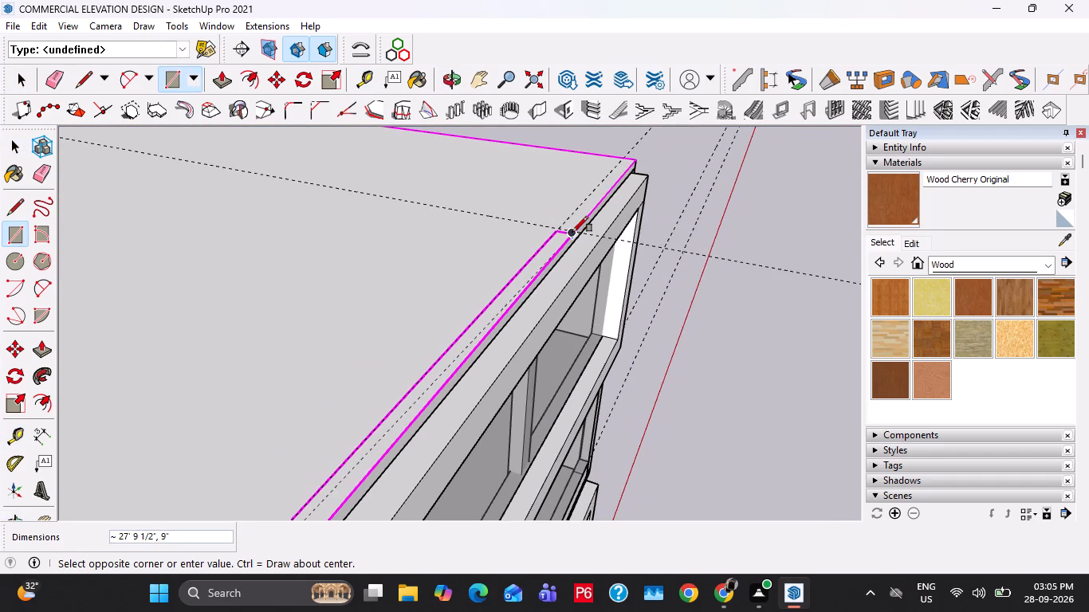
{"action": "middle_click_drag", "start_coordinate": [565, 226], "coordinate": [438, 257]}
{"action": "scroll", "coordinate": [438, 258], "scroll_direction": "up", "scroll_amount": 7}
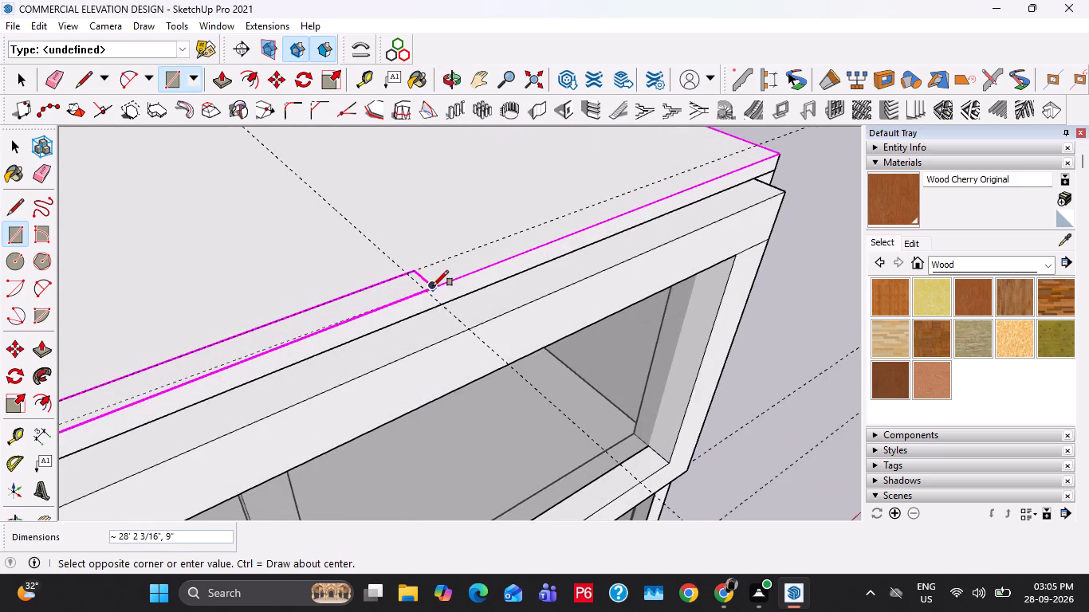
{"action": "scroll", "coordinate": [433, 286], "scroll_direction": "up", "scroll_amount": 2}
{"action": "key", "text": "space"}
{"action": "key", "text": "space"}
Draw a 28' by 9" rectangle along the roof's front edge, from the guides' intersection to the corner above the wood panel.
{"action": "key", "text": "r"}
{"action": "left_click", "coordinate": [403, 269]}
{"action": "scroll", "coordinate": [331, 325], "scroll_direction": "down", "scroll_amount": 7}
{"action": "middle_click_drag", "start_coordinate": [246, 344], "coordinate": [378, 318], "text": "shift"}
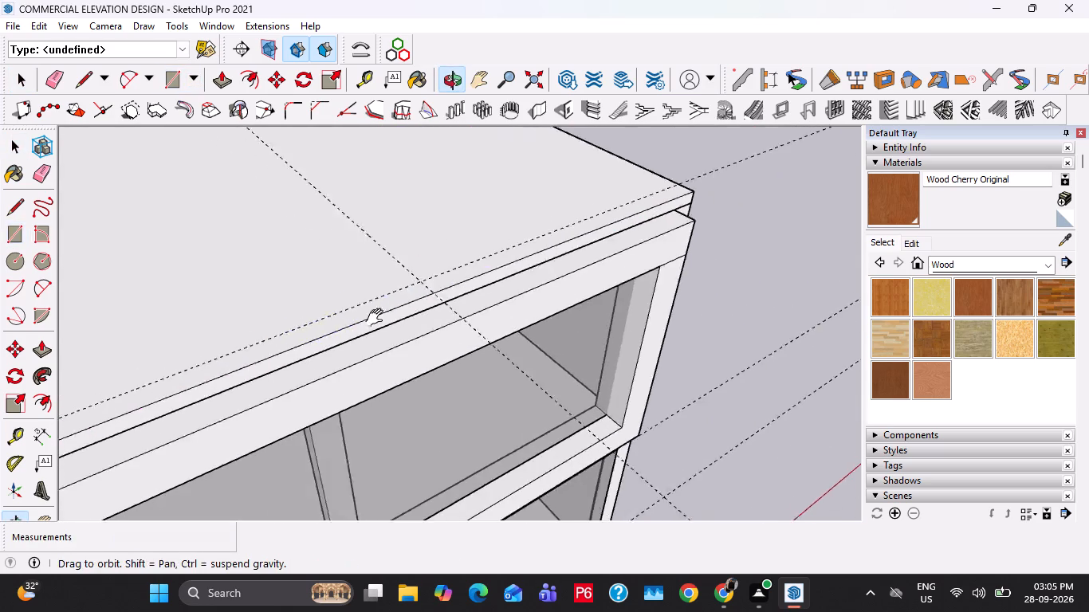
{"action": "middle_click_drag", "start_coordinate": [378, 318], "coordinate": [690, 249], "text": "shift"}
{"action": "scroll", "coordinate": [510, 308], "scroll_direction": "down", "scroll_amount": 6, "text": "shift"}
{"action": "middle_click_drag", "start_coordinate": [364, 351], "coordinate": [641, 201], "text": "shift"}
{"action": "scroll", "coordinate": [394, 340], "scroll_direction": "up", "scroll_amount": 16}
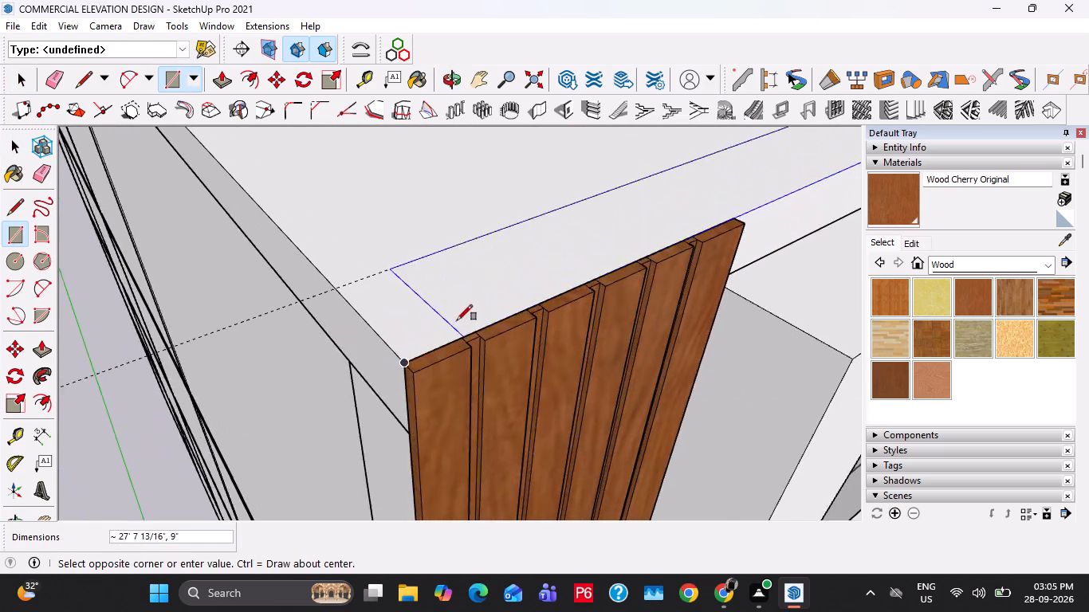
{"action": "middle_click_drag", "start_coordinate": [456, 320], "coordinate": [623, 243]}
{"action": "left_click", "coordinate": [356, 430]}
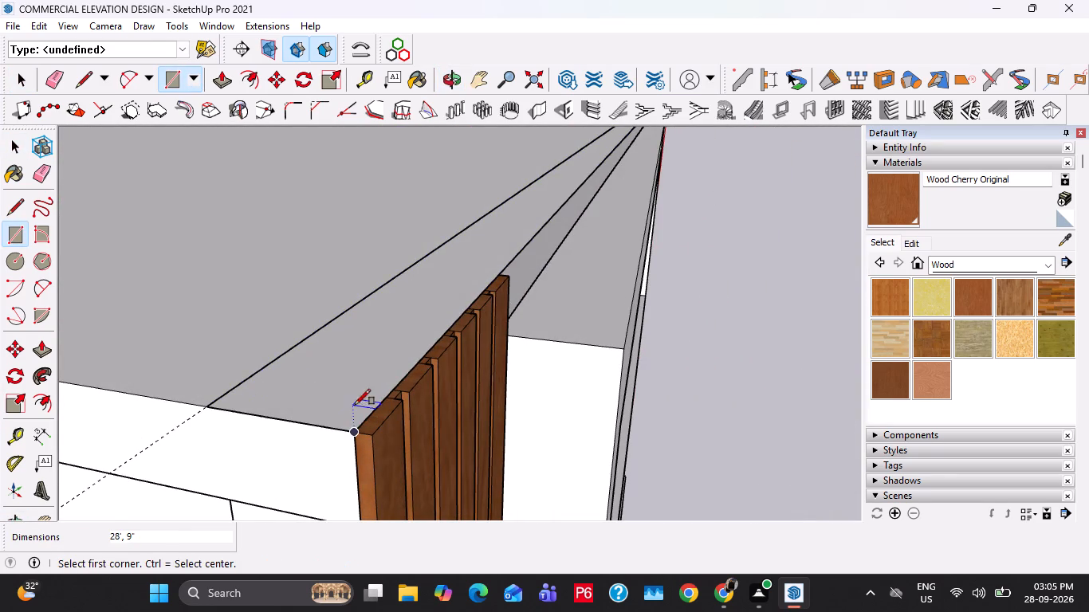
Pull the front strip of the roof up 8' as a rooftop wall.
{"action": "key", "text": "space"}
{"action": "type", "text": "P"}
{"action": "left_click", "coordinate": [355, 404]}
{"action": "type", "text": "8'"}
{"action": "key", "text": "Return"}
{"action": "key", "text": "space"}
Make the rooftop wall a group.
{"action": "scroll", "coordinate": [350, 367], "scroll_direction": "down", "scroll_amount": 20}
{"action": "scroll", "coordinate": [350, 367], "scroll_direction": "down", "scroll_amount": 7}
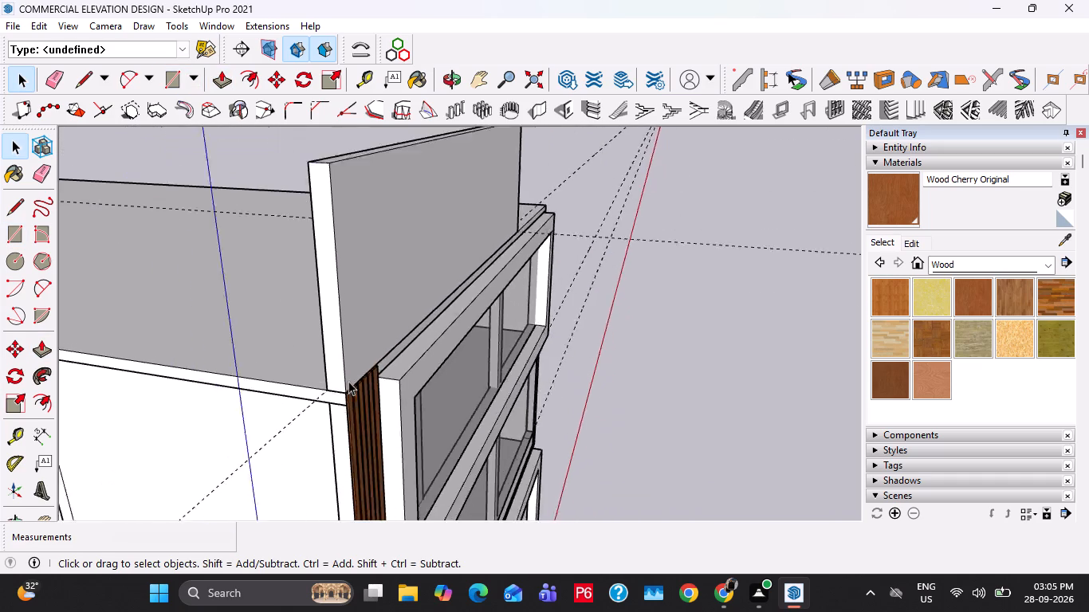
{"action": "scroll", "coordinate": [348, 381], "scroll_direction": "down", "scroll_amount": 2}
{"action": "middle_click_drag", "start_coordinate": [454, 324], "coordinate": [277, 280]}
{"action": "triple_click", "coordinate": [268, 202]}
{"action": "right_click", "coordinate": [268, 202]}
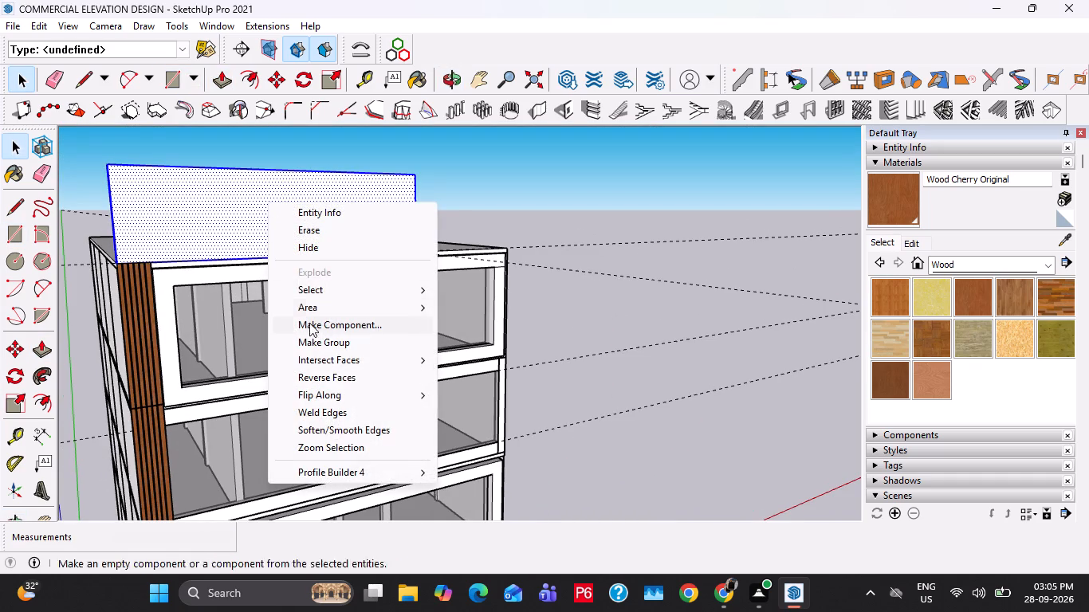
{"action": "left_click", "coordinate": [314, 340]}
Examine the top storey in the reference image and compare it with the model's rooftop wall.
{"action": "middle_click_drag", "start_coordinate": [364, 322], "coordinate": [300, 283]}
{"action": "scroll", "coordinate": [301, 291], "scroll_direction": "down", "scroll_amount": 10, "text": "shift"}
{"action": "middle_click_drag", "start_coordinate": [352, 343], "coordinate": [357, 326], "text": "shift"}
{"action": "scroll", "coordinate": [313, 398], "scroll_direction": "up", "scroll_amount": 7}
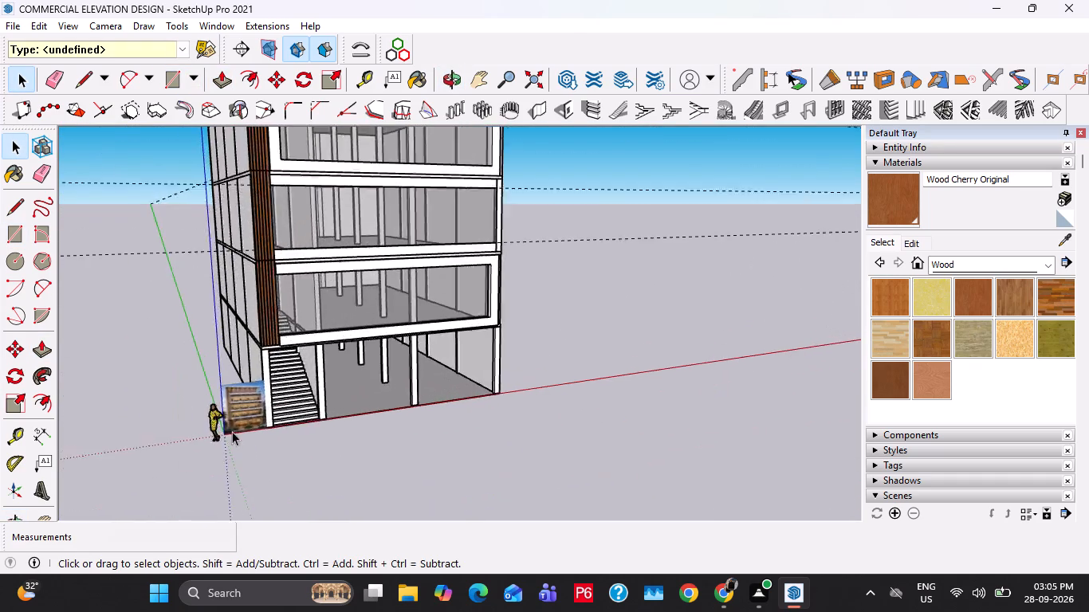
{"action": "scroll", "coordinate": [232, 431], "scroll_direction": "up", "scroll_amount": 16}
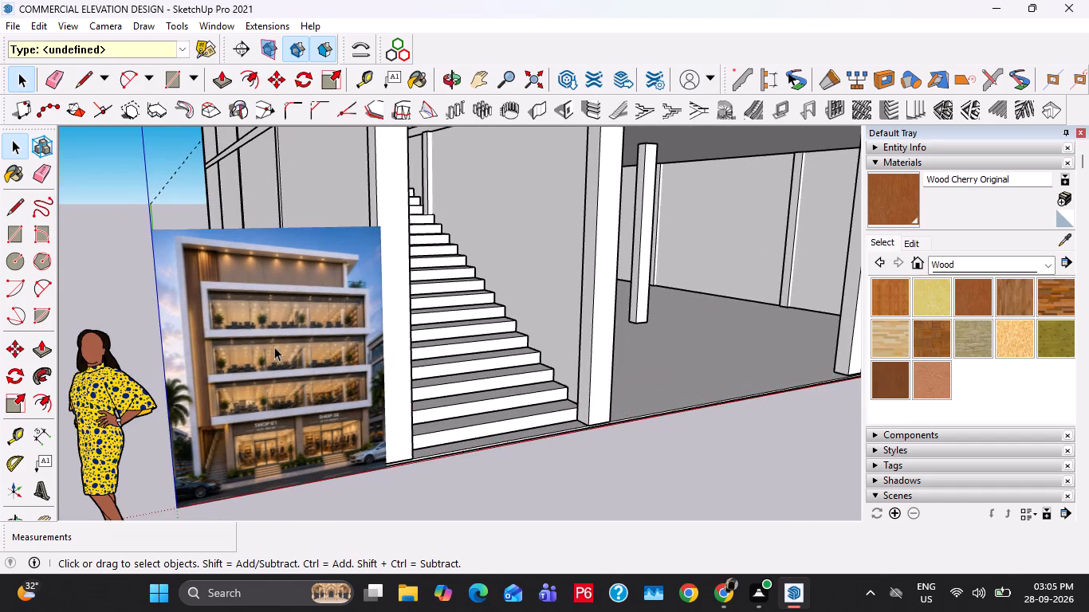
{"action": "scroll", "coordinate": [293, 323], "scroll_direction": "down", "scroll_amount": 17}
{"action": "middle_click_drag", "start_coordinate": [564, 221], "coordinate": [548, 351], "text": "shift"}
{"action": "scroll", "coordinate": [477, 292], "scroll_direction": "down", "scroll_amount": 4}
{"action": "middle_click_drag", "start_coordinate": [462, 178], "coordinate": [502, 233], "text": "shift"}
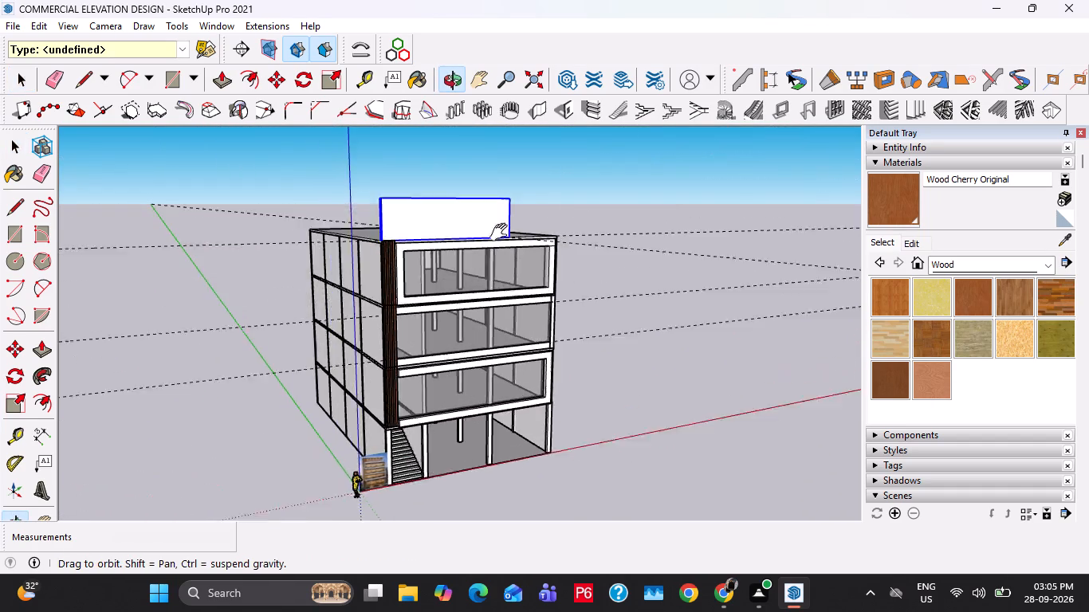
Open the rooftop wall group, extend its end farthest from the wood panel by 4', and leave the group.
{"action": "middle_click_drag", "start_coordinate": [502, 233], "coordinate": [310, 272], "text": "shift"}
{"action": "scroll", "coordinate": [393, 251], "scroll_direction": "up", "scroll_amount": 5}
{"action": "double_click", "coordinate": [405, 265]}
{"action": "scroll", "coordinate": [480, 254], "scroll_direction": "up", "scroll_amount": 8}
{"action": "middle_click_drag", "start_coordinate": [415, 271], "coordinate": [355, 283]}
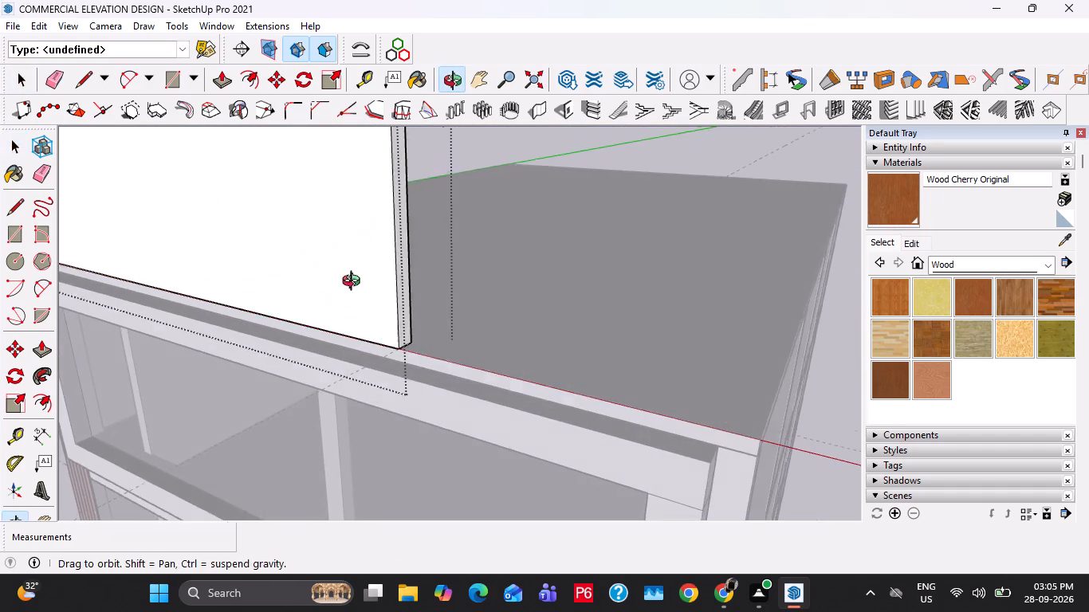
{"action": "middle_click_drag", "start_coordinate": [355, 283], "coordinate": [354, 284]}
{"action": "left_click", "coordinate": [404, 313]}
{"action": "key", "text": "p"}
{"action": "left_click", "coordinate": [407, 312]}
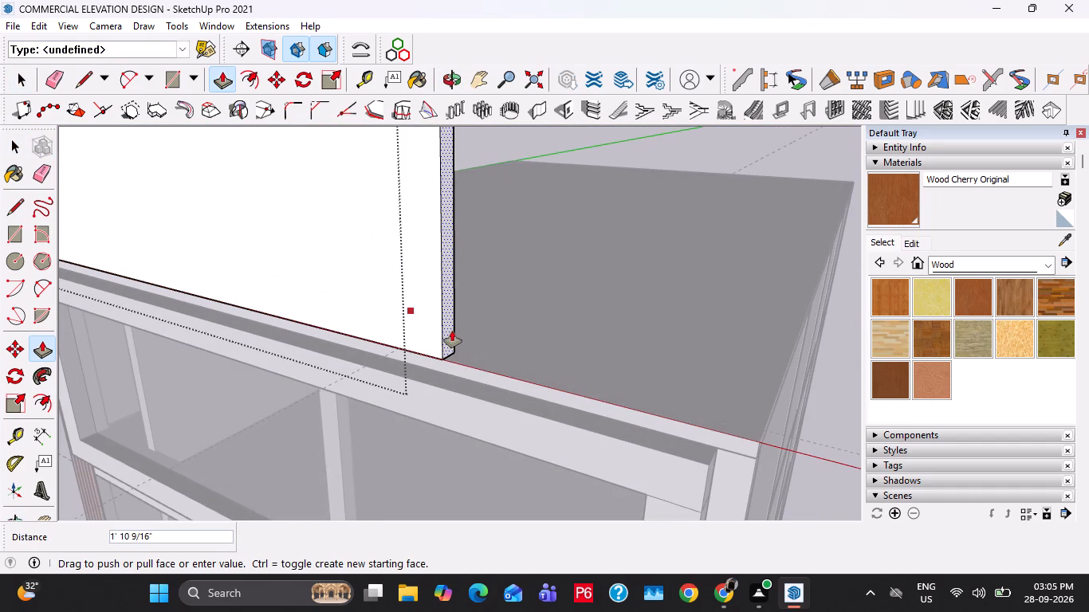
{"action": "type", "text": "4'"}
{"action": "key", "text": "Return"}
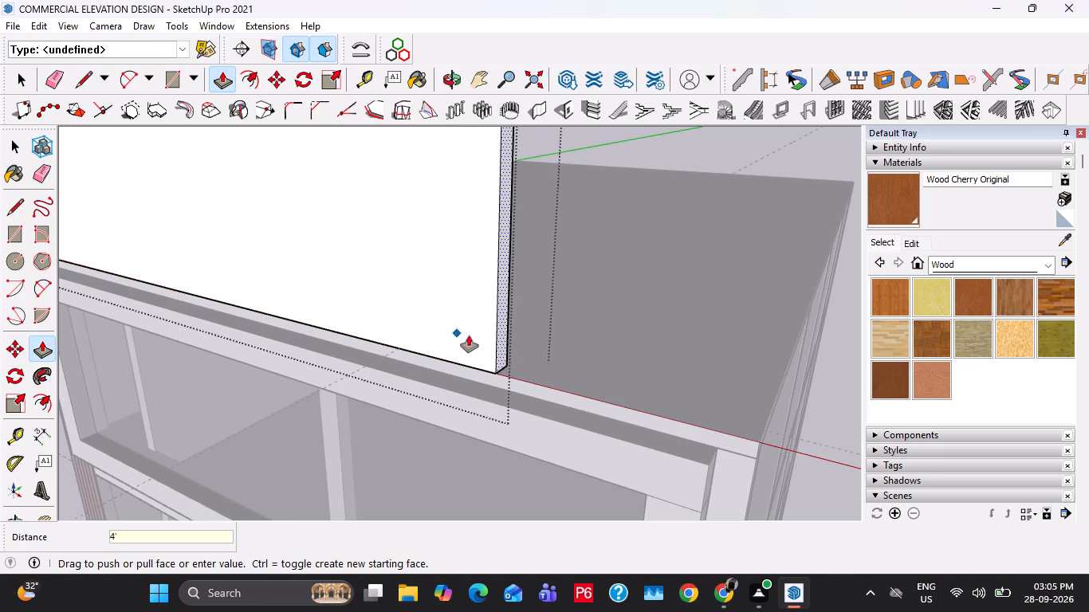
{"action": "key", "text": "space"}
{"action": "scroll", "coordinate": [529, 356], "scroll_direction": "down", "scroll_amount": 10}
{"action": "key", "text": "Escape"}
{"action": "key", "text": "Escape"}
Open the rooftop wall group again and raise the wall's top face by 1'.
{"action": "middle_click_drag", "start_coordinate": [395, 319], "coordinate": [484, 309]}
{"action": "double_click", "coordinate": [486, 313]}
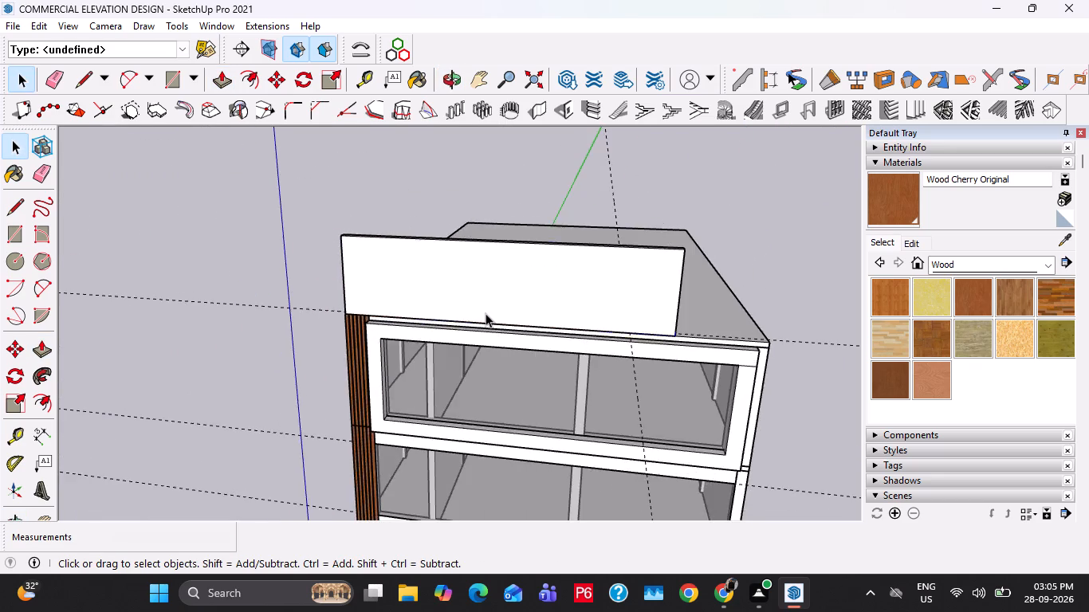
{"action": "scroll", "coordinate": [631, 291], "scroll_direction": "up", "scroll_amount": 4}
{"action": "left_click", "coordinate": [682, 230]}
{"action": "middle_click_drag", "start_coordinate": [702, 345], "coordinate": [605, 366]}
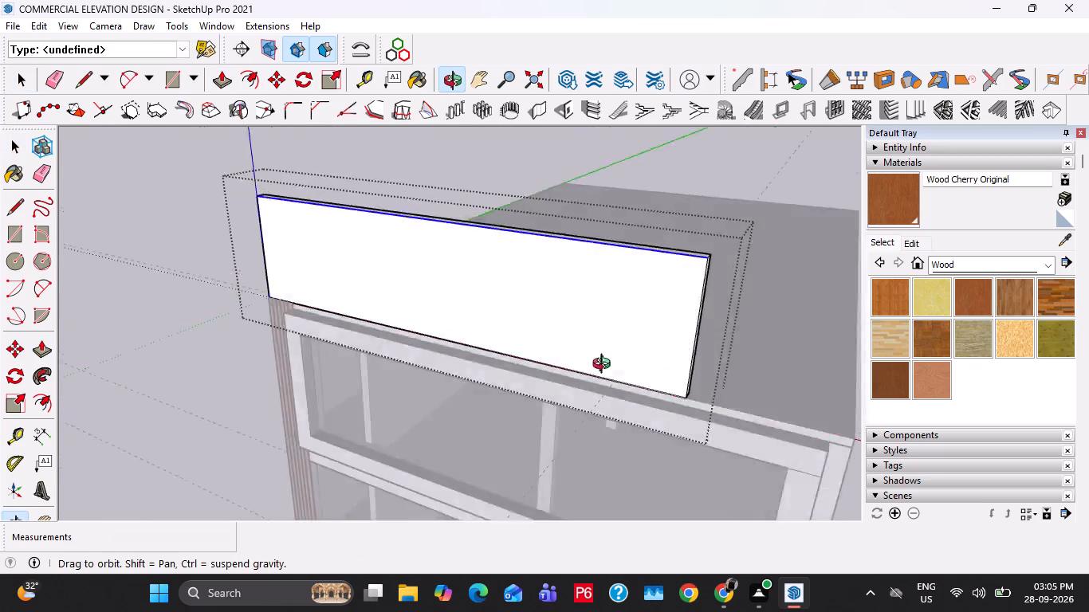
{"action": "middle_click_drag", "start_coordinate": [605, 366], "coordinate": [260, 351]}
{"action": "scroll", "coordinate": [360, 294], "scroll_direction": "up", "scroll_amount": 2}
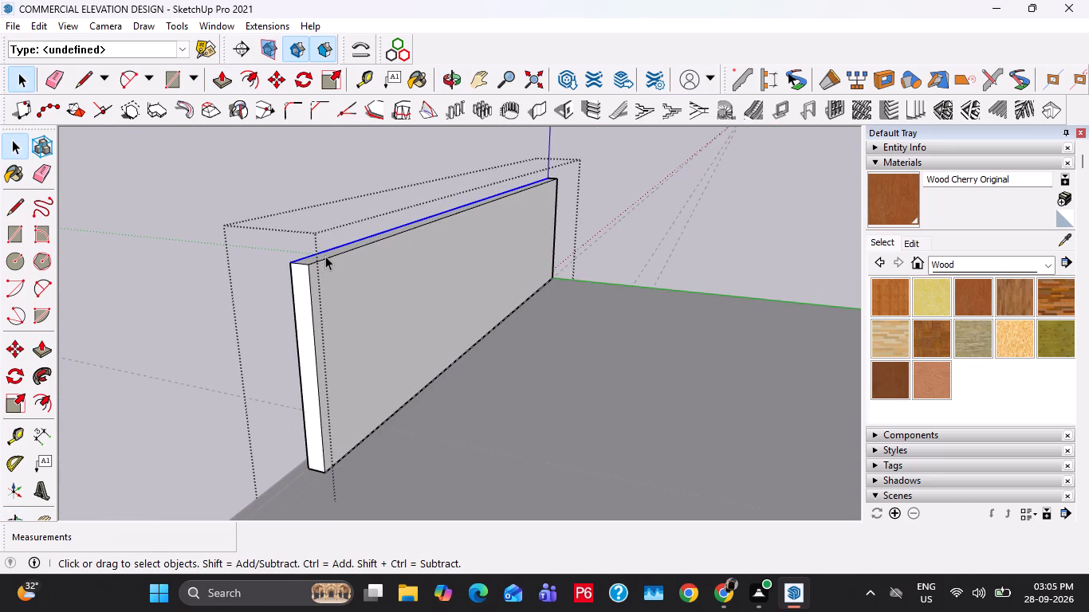
{"action": "left_click", "coordinate": [325, 256]}
{"action": "key", "text": "p"}
{"action": "left_click", "coordinate": [324, 256]}
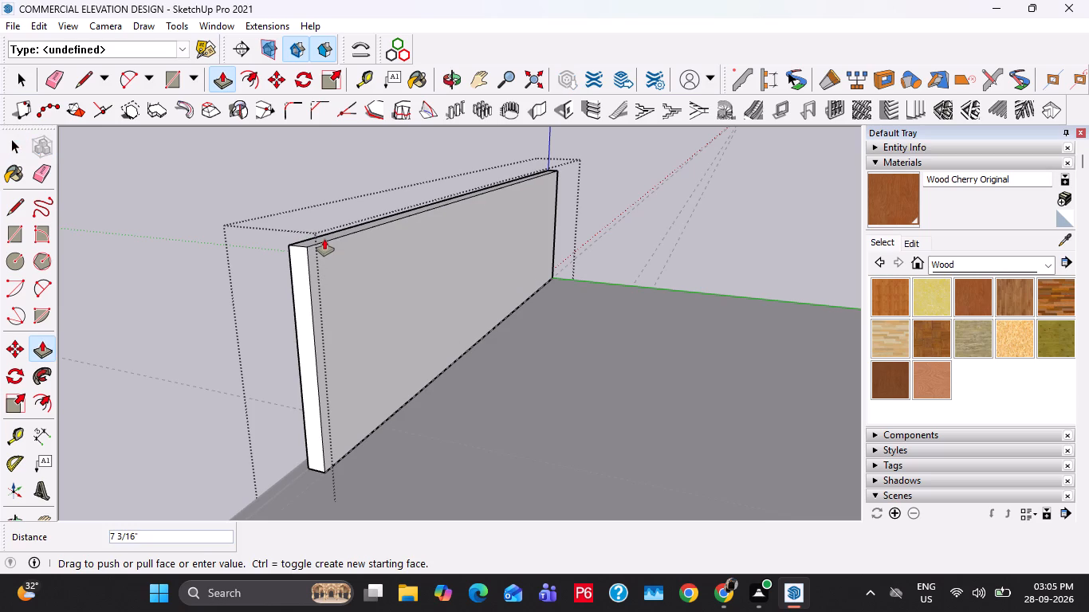
{"action": "type", "text": "1'"}
{"action": "key", "text": "Return"}
{"action": "key", "text": "space"}
Copy the wall's top rear edge 6" down its back face.
{"action": "left_click", "coordinate": [316, 231]}
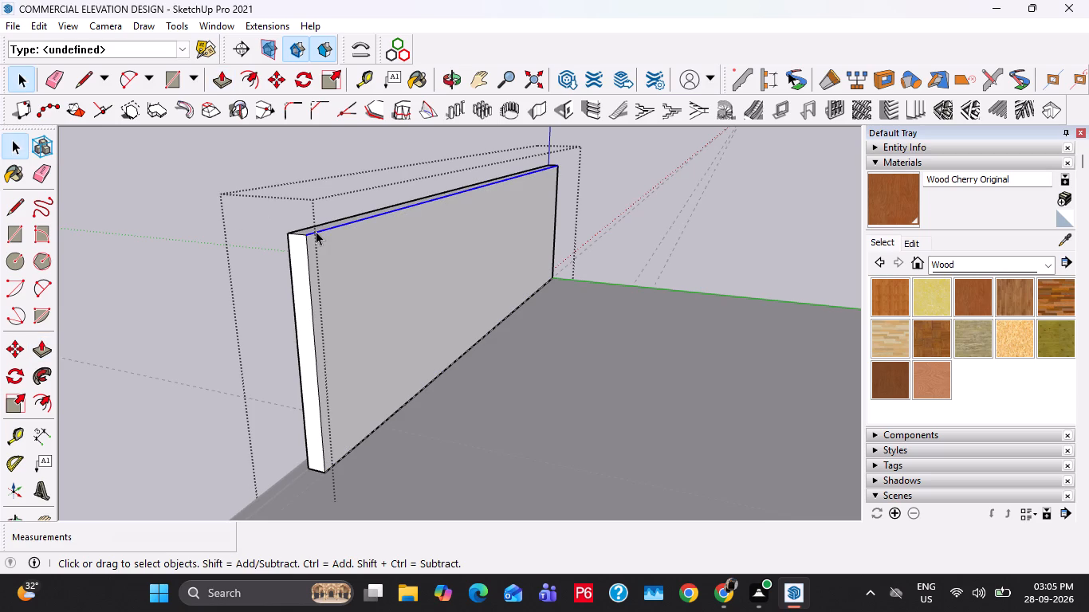
{"action": "key", "text": "m"}
{"action": "left_click", "coordinate": [309, 239]}
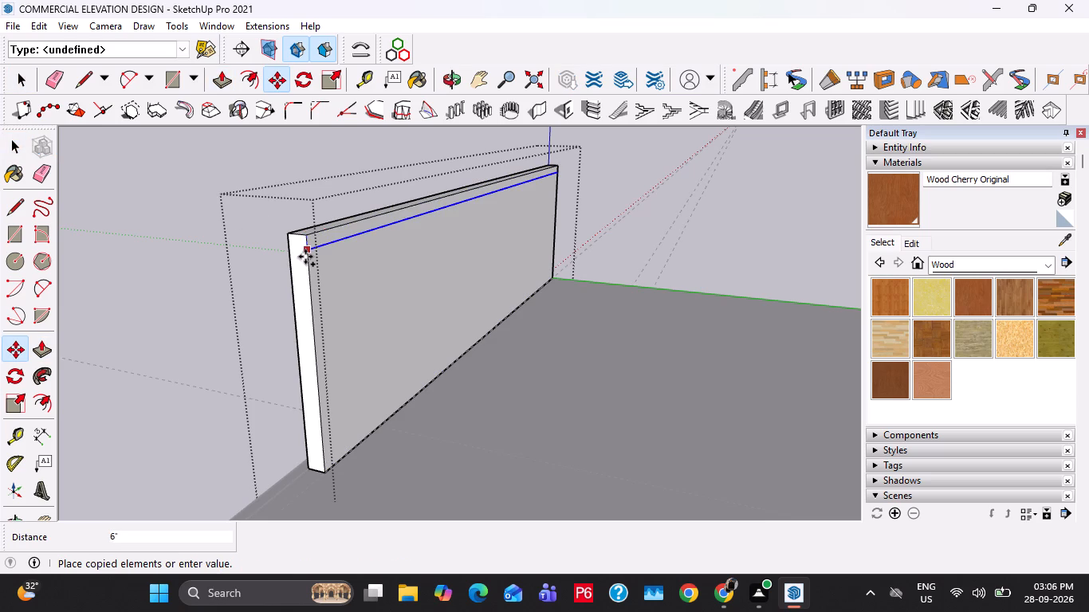
{"action": "type", "text": "6\""}
{"action": "key", "text": "Return"}
{"action": "key", "text": "space"}
Pull the 6" strip at the top of the wall's back face out 10' over the roof as a slab.
{"action": "left_click", "coordinate": [320, 244]}
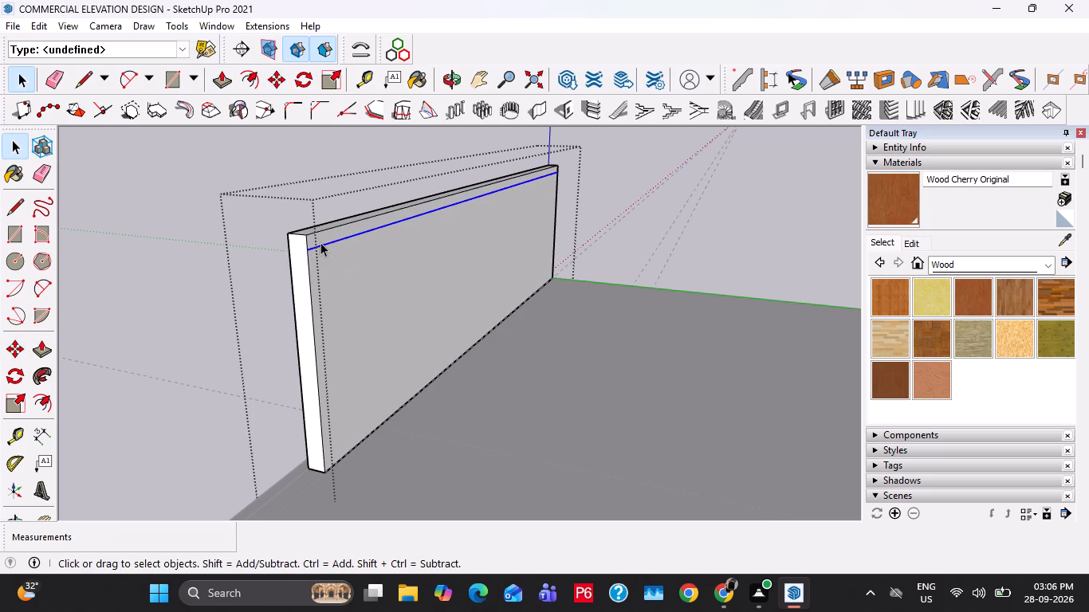
{"action": "left_click", "coordinate": [323, 241]}
{"action": "key", "text": "p"}
{"action": "left_click", "coordinate": [323, 241]}
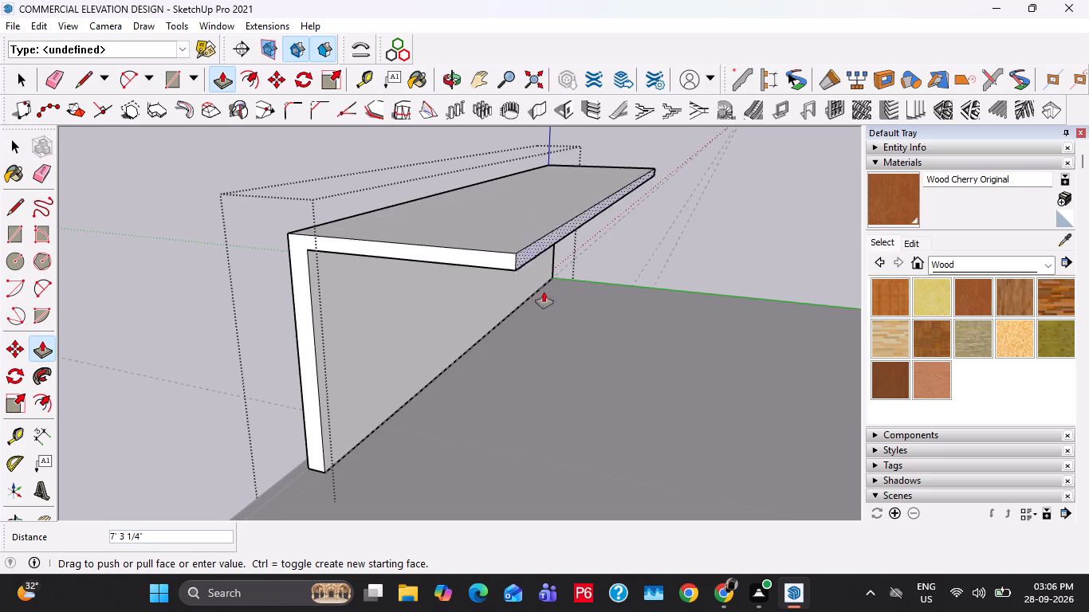
{"action": "scroll", "coordinate": [676, 387], "scroll_direction": "down", "scroll_amount": 2}
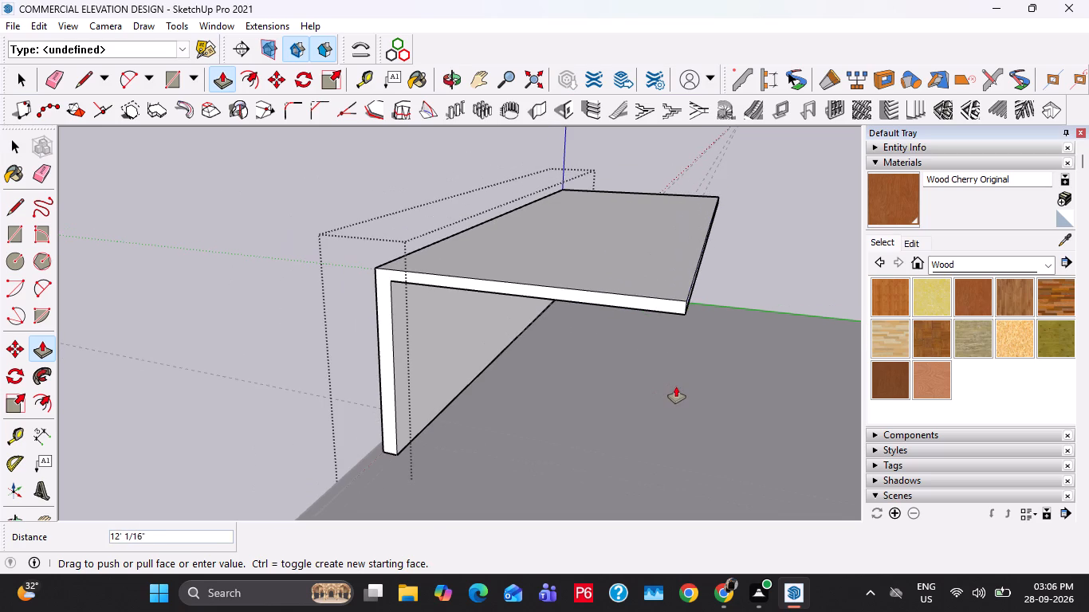
{"action": "key", "text": "1"}
{"action": "key", "text": "0"}
{"action": "key", "text": "apostrophe"}
{"action": "key", "text": "Return"}
{"action": "scroll", "coordinate": [621, 288], "scroll_direction": "up", "scroll_amount": 4}
{"action": "middle_click_drag", "start_coordinate": [617, 284], "coordinate": [658, 206]}
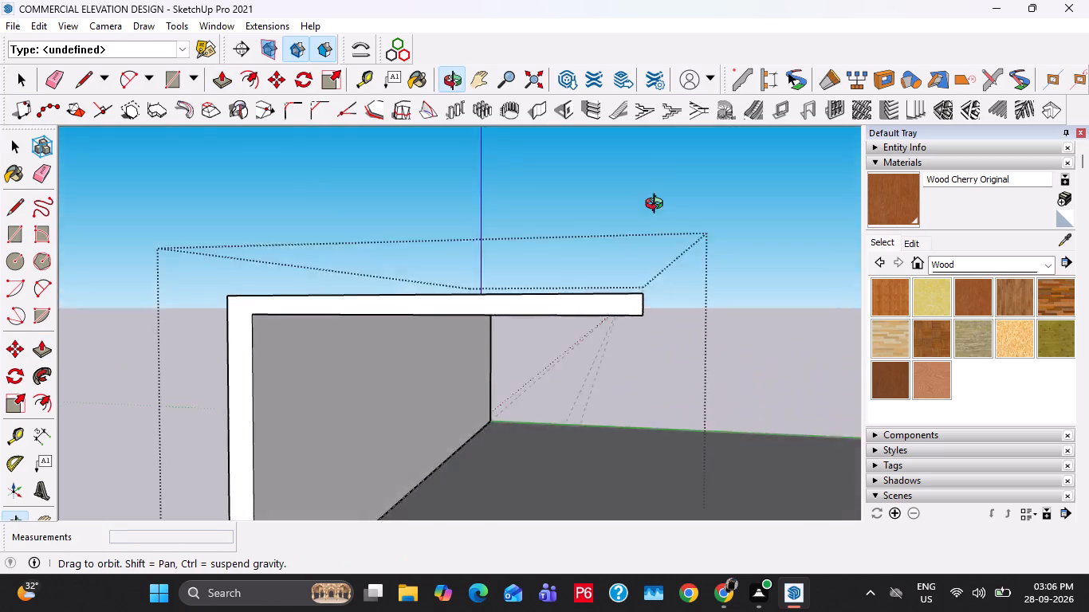
Copy the slab's lower outer edge 9" inward across its underside.
{"action": "middle_click_drag", "start_coordinate": [658, 206], "coordinate": [692, 124]}
{"action": "key", "text": "space"}
{"action": "left_click", "coordinate": [631, 318]}
{"action": "key", "text": "m"}
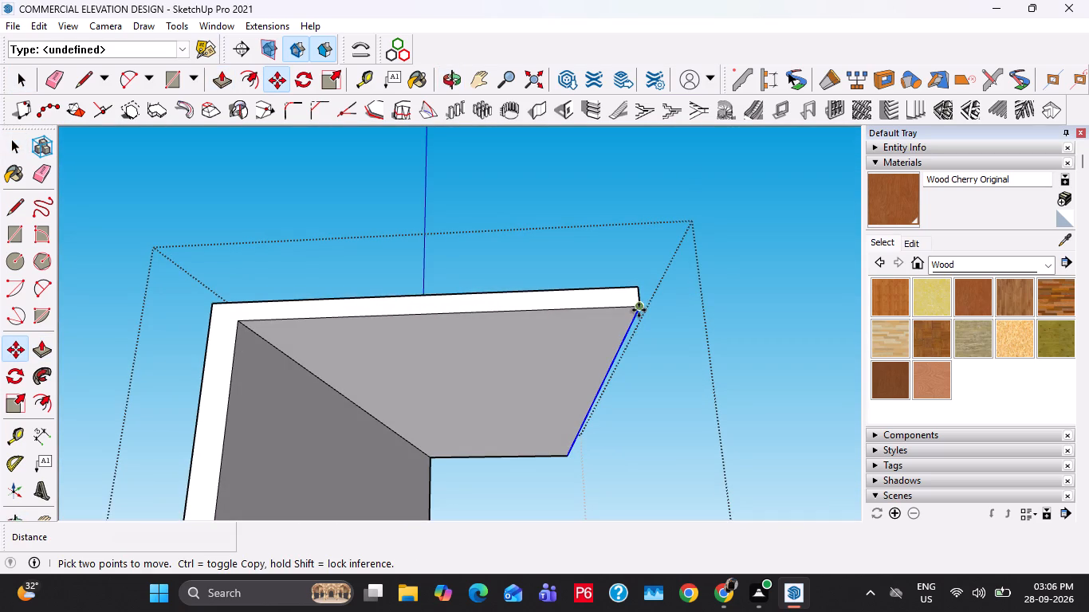
{"action": "left_click", "coordinate": [639, 310]}
{"action": "type", "text": "9\""}
{"action": "key", "text": "Return"}
{"action": "key", "text": "space"}
Pull the 9" strip on the slab's underside down 8' 6" to the roof as a rear wall.
{"action": "left_click", "coordinate": [607, 321]}
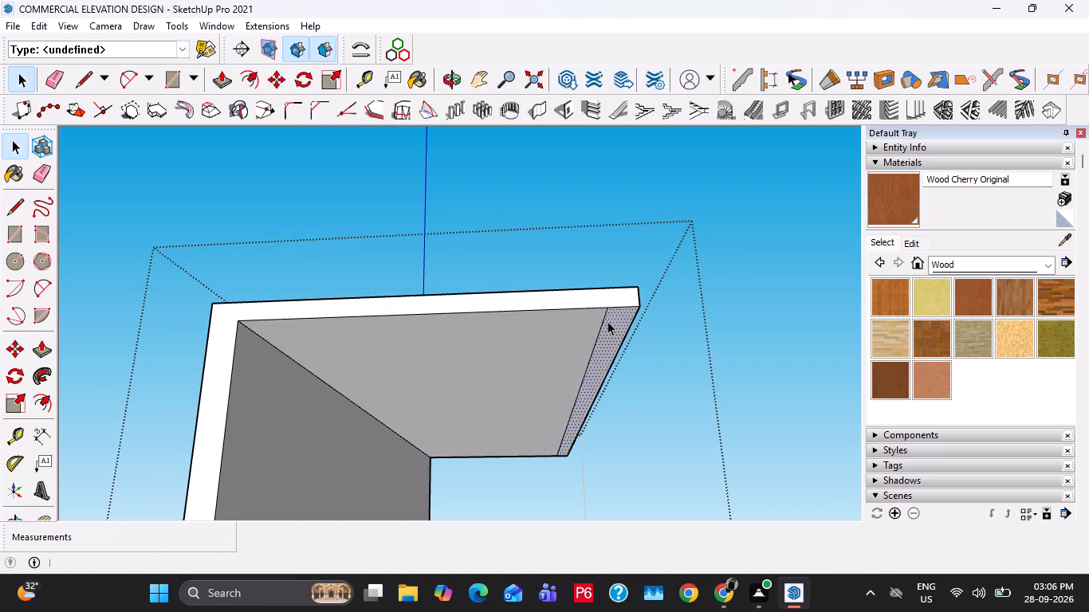
{"action": "key", "text": "p"}
{"action": "left_click", "coordinate": [607, 321]}
{"action": "middle_click_drag", "start_coordinate": [406, 440], "coordinate": [395, 321]}
{"action": "middle_click_drag", "start_coordinate": [400, 330], "coordinate": [411, 389]}
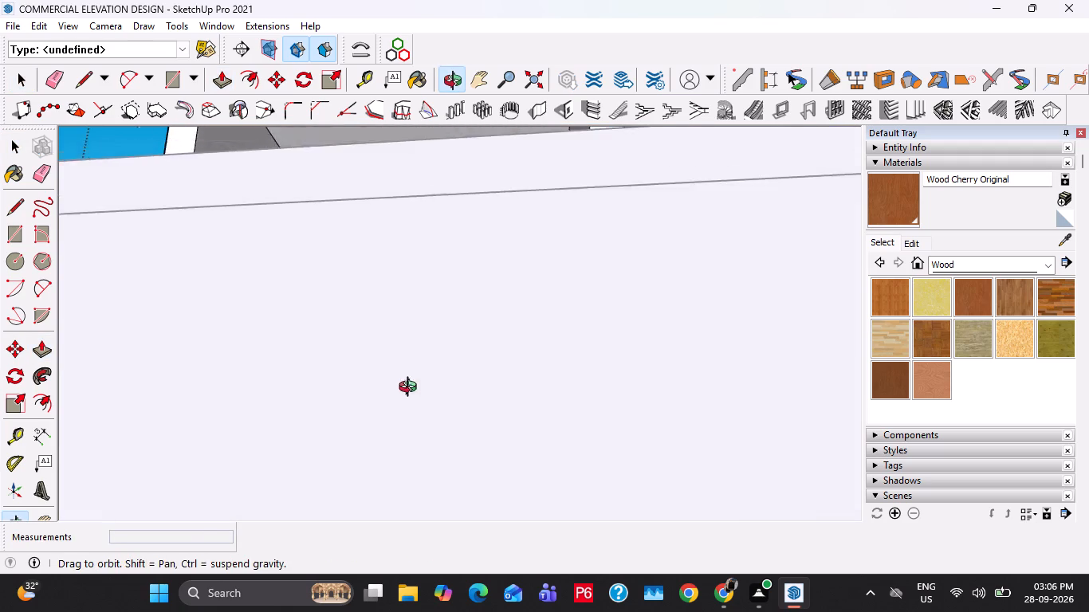
{"action": "middle_click_drag", "start_coordinate": [411, 389], "coordinate": [415, 481]}
{"action": "scroll", "coordinate": [415, 473], "scroll_direction": "down", "scroll_amount": 10}
{"action": "middle_click_drag", "start_coordinate": [368, 388], "coordinate": [368, 449]}
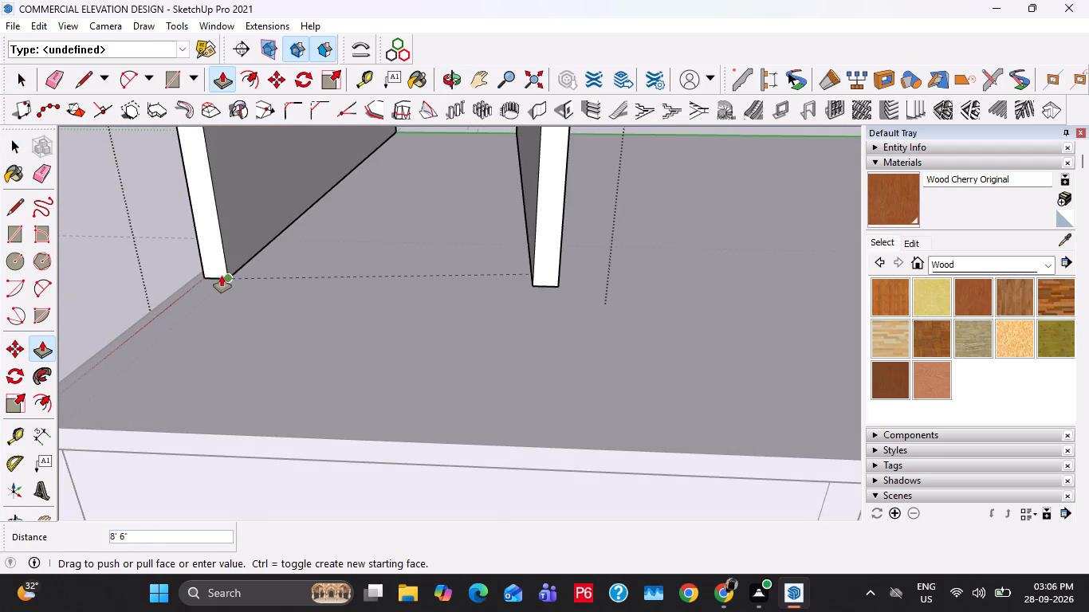
{"action": "left_click", "coordinate": [222, 276]}
{"action": "key", "text": "space"}
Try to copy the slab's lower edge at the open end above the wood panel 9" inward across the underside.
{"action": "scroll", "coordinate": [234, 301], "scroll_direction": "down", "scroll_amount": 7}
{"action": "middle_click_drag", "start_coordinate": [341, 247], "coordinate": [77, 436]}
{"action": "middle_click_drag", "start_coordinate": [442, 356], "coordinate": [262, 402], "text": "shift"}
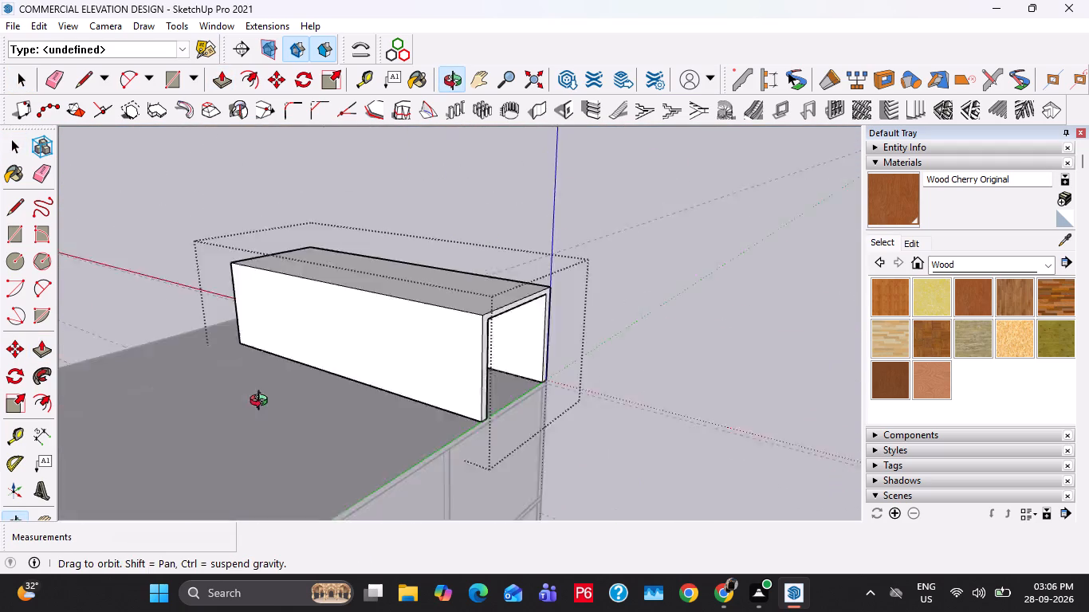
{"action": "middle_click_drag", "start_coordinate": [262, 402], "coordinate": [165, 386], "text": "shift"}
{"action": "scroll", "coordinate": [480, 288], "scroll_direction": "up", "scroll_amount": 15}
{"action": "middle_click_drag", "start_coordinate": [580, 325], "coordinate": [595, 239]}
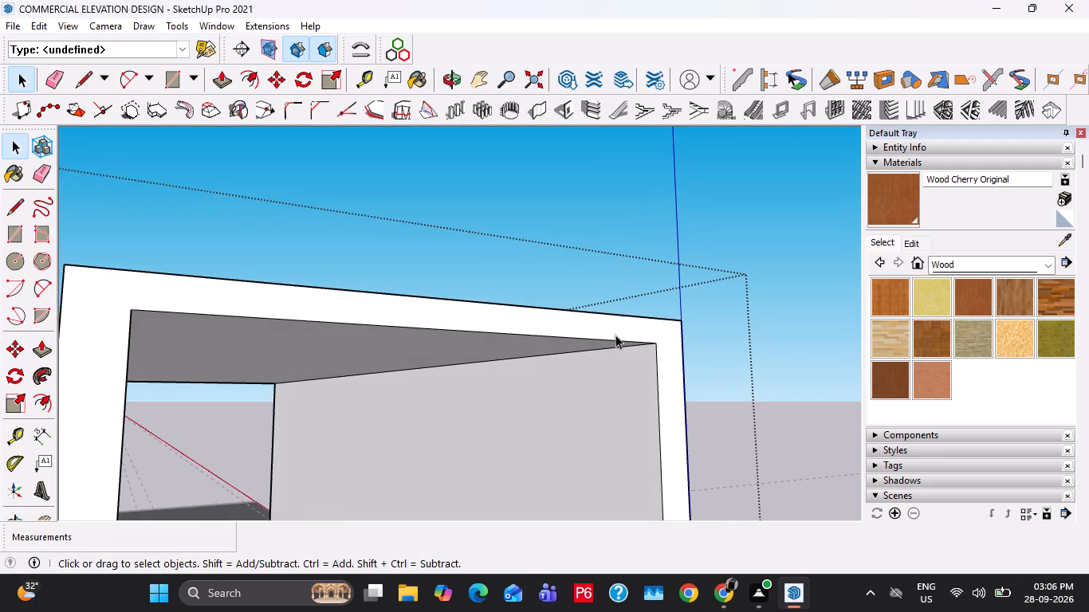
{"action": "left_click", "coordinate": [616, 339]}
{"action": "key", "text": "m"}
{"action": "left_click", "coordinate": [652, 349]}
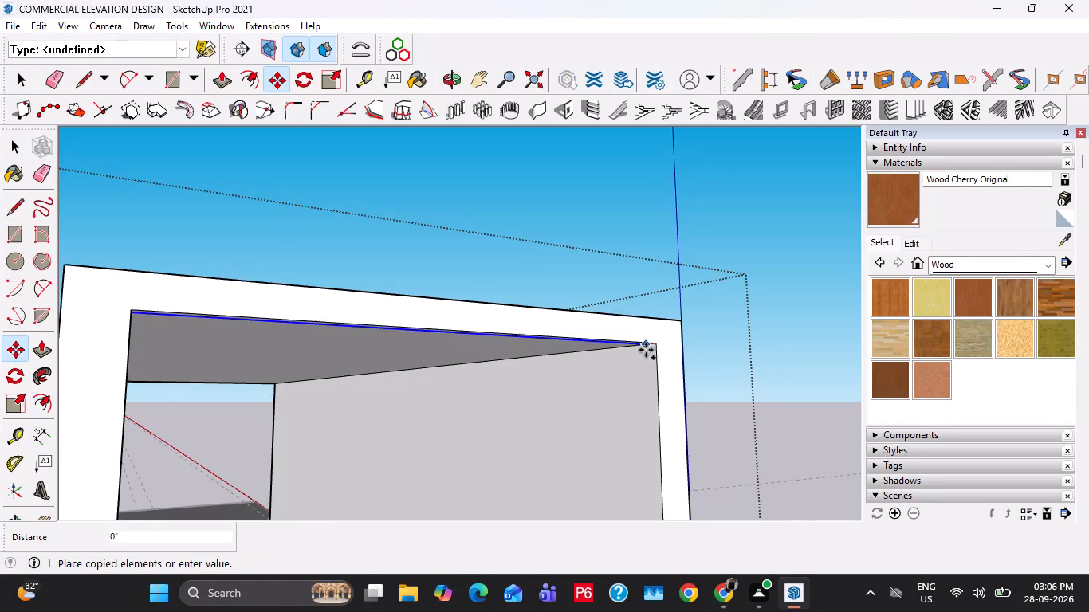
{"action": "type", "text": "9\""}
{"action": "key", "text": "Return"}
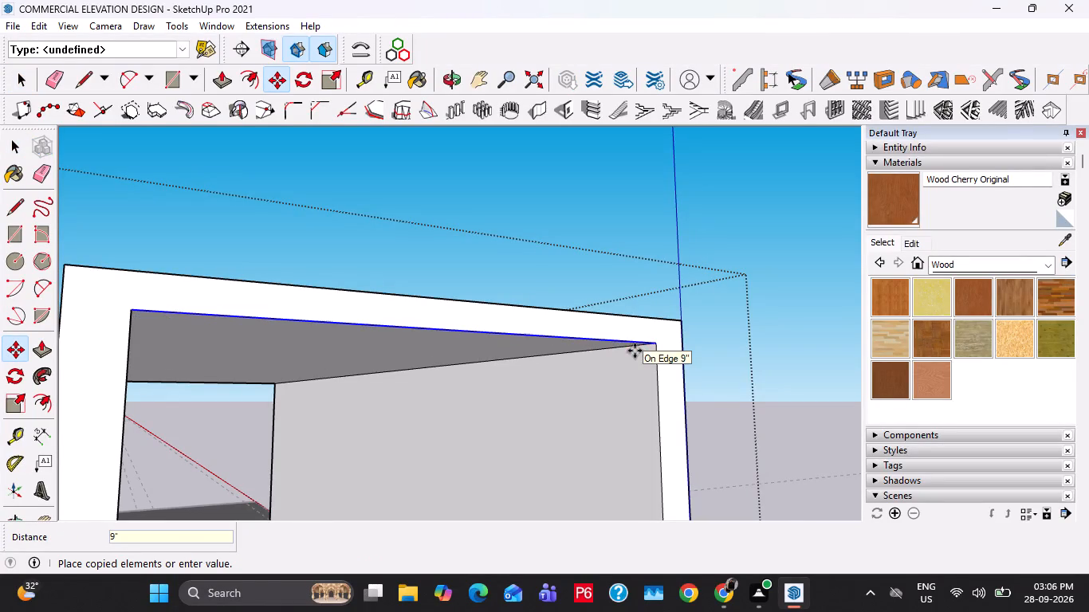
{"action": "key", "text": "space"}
Copy the slab's lower edge at the open end above the wood panel 9" inward across the underside.
{"action": "middle_click_drag", "start_coordinate": [594, 343], "coordinate": [678, 282]}
{"action": "key", "text": "m"}
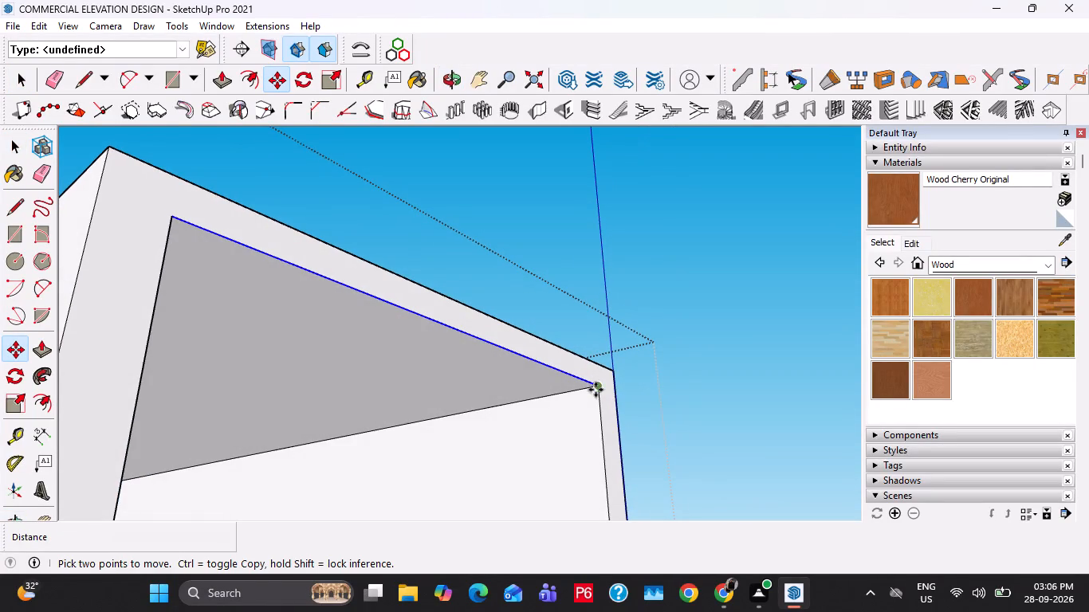
{"action": "left_click", "coordinate": [596, 390]}
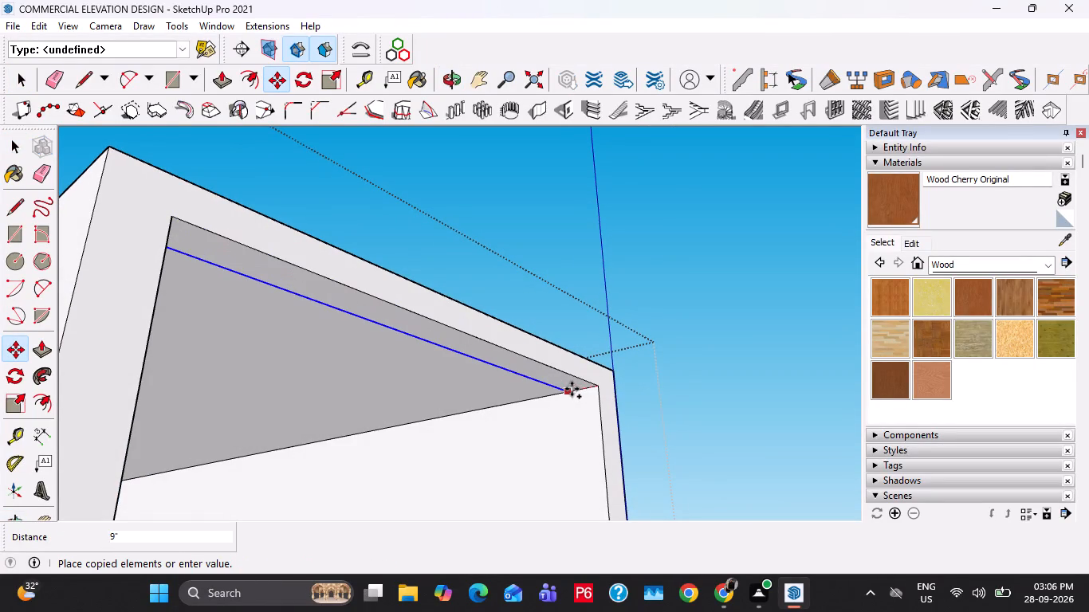
{"action": "left_click", "coordinate": [572, 389]}
{"action": "key", "text": "space"}
Pull the 9" end strip on the slab's underside down 8' 6" to the roof as an end wall, and leave the group.
{"action": "left_click", "coordinate": [547, 375]}
{"action": "key", "text": "p"}
{"action": "left_click", "coordinate": [549, 375]}
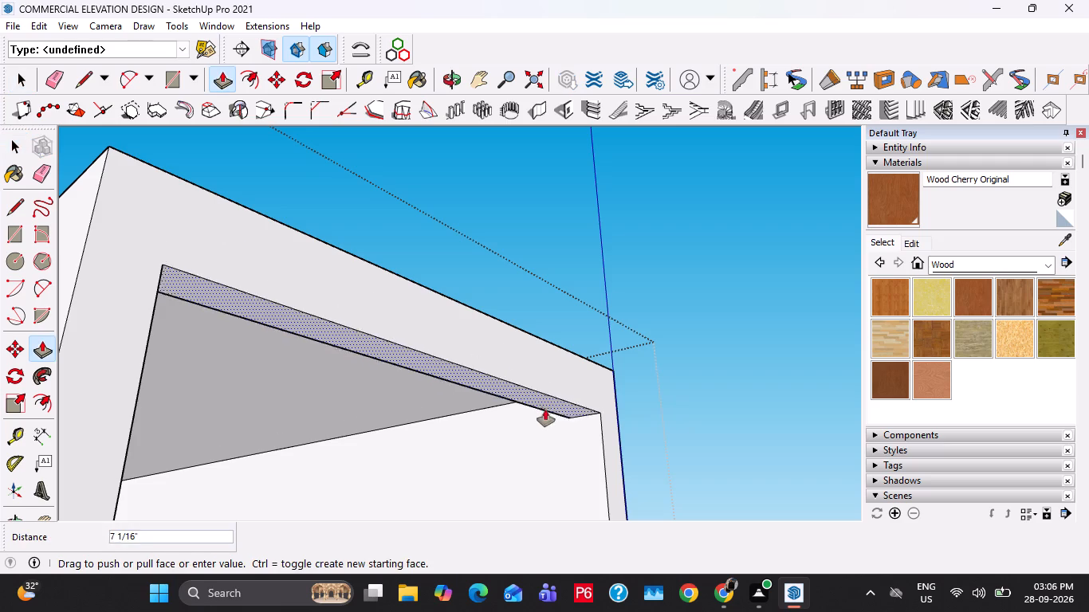
{"action": "scroll", "coordinate": [544, 414], "scroll_direction": "down", "scroll_amount": 3}
{"action": "middle_click_drag", "start_coordinate": [538, 421], "coordinate": [493, 343]}
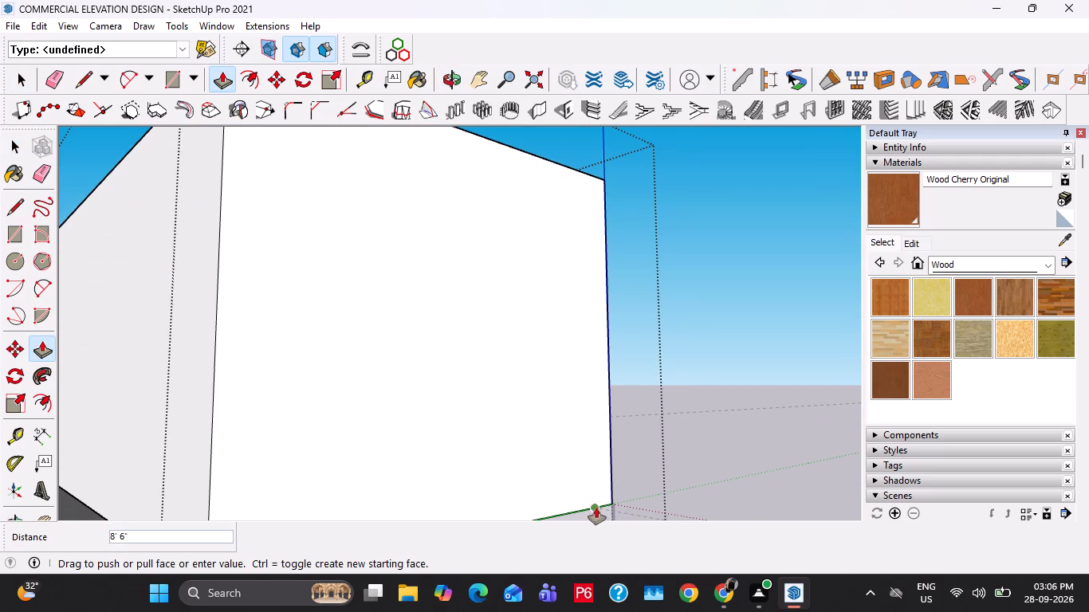
{"action": "left_click", "coordinate": [599, 505]}
{"action": "key", "text": "space"}
{"action": "scroll", "coordinate": [580, 465], "scroll_direction": "down", "scroll_amount": 6}
{"action": "middle_click_drag", "start_coordinate": [506, 373], "coordinate": [511, 492]}
{"action": "key", "text": "Escape"}
{"action": "scroll", "coordinate": [545, 359], "scroll_direction": "down", "scroll_amount": 2}
{"action": "key", "text": "Escape"}
Open the rooftop wall group and copy its top front edge 5" down the front face.
{"action": "middle_click_drag", "start_coordinate": [515, 359], "coordinate": [501, 359]}
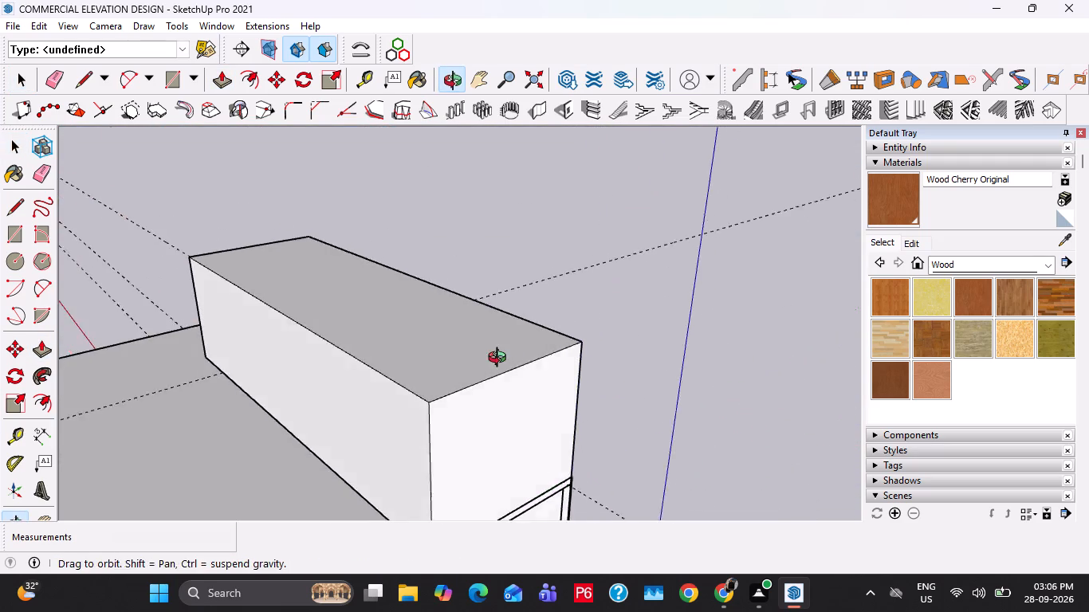
{"action": "middle_click_drag", "start_coordinate": [501, 359], "coordinate": [176, 362]}
{"action": "middle_click_drag", "start_coordinate": [420, 260], "coordinate": [301, 288]}
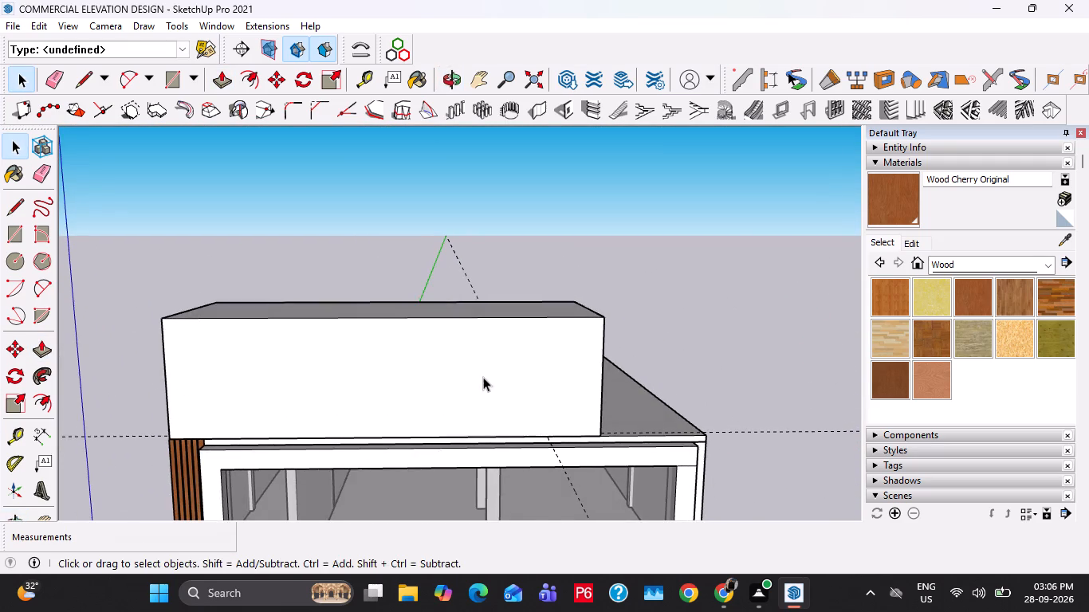
{"action": "middle_click_drag", "start_coordinate": [483, 375], "coordinate": [538, 342], "text": "shift"}
{"action": "double_click", "coordinate": [509, 321]}
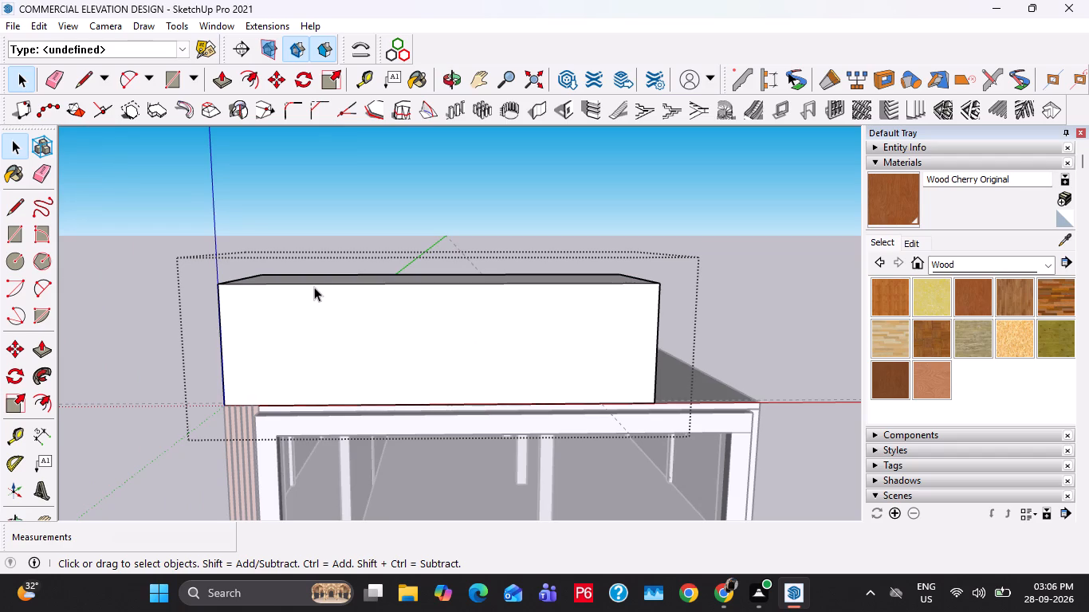
{"action": "left_click", "coordinate": [314, 287]}
{"action": "scroll", "coordinate": [314, 287], "scroll_direction": "up", "scroll_amount": 1}
{"action": "left_click", "coordinate": [315, 284]}
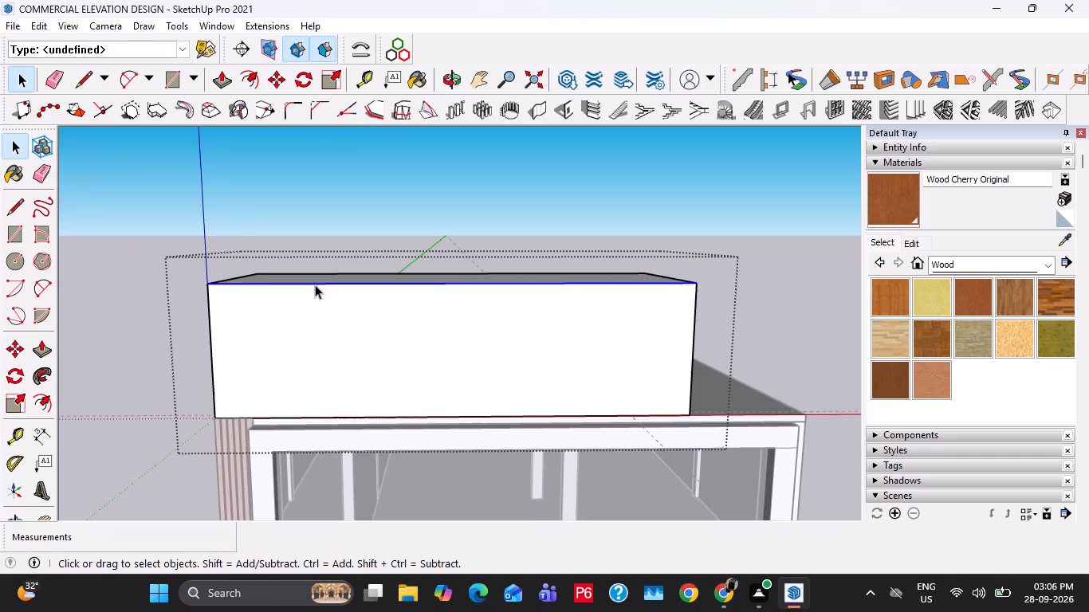
{"action": "key", "text": "m"}
{"action": "left_click", "coordinate": [216, 286], "text": "ctrl"}
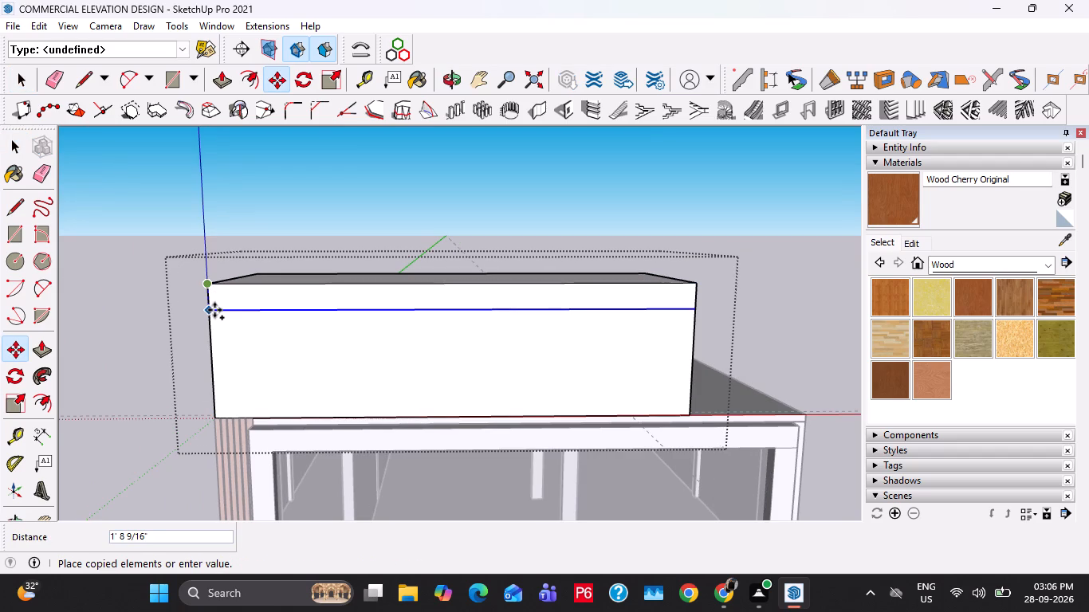
{"action": "key", "text": "7"}
{"action": "key", "text": "BackSpace"}
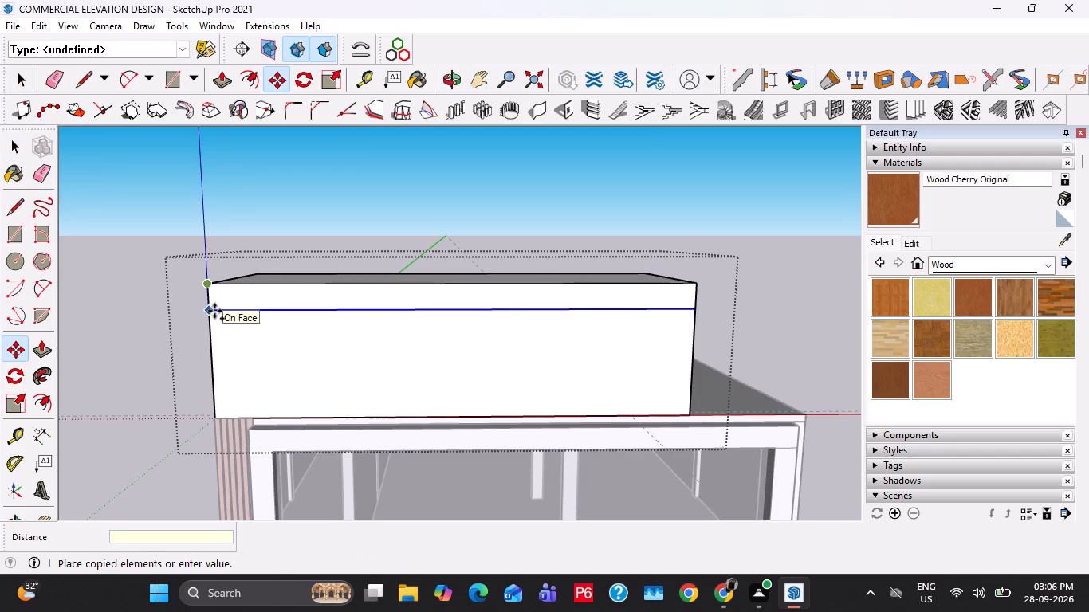
{"action": "type", "text": "5\""}
{"action": "key", "text": "Return"}
{"action": "key", "text": "space"}
Pull the 5" strip at the top of the rooftop front face out 2' and leave the group.
{"action": "left_click", "coordinate": [242, 288]}
{"action": "scroll", "coordinate": [244, 286], "scroll_direction": "up", "scroll_amount": 3}
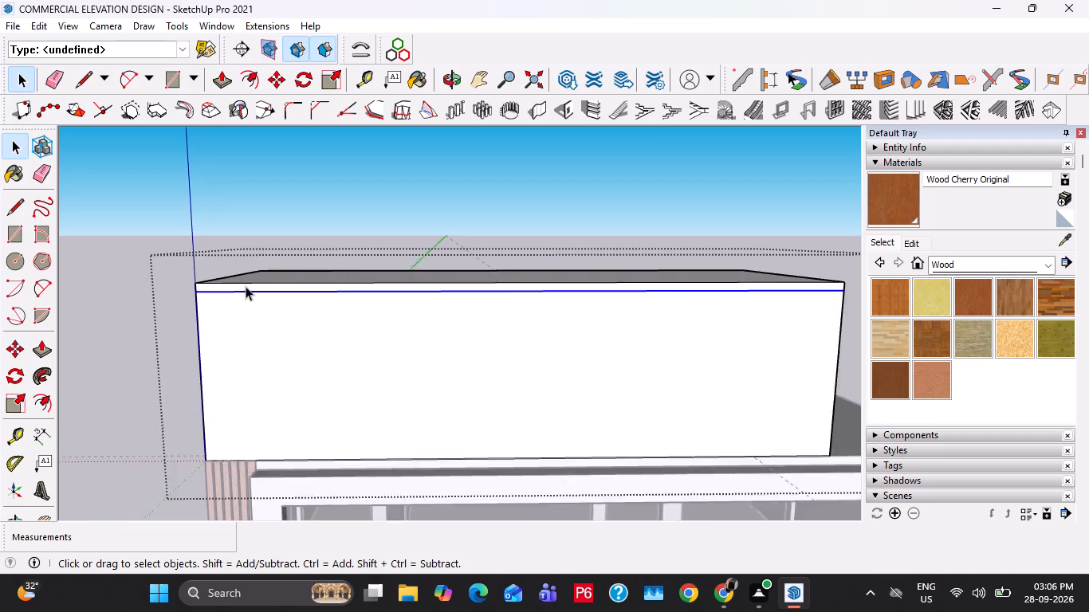
{"action": "scroll", "coordinate": [246, 286], "scroll_direction": "up", "scroll_amount": 5}
{"action": "left_click", "coordinate": [249, 291]}
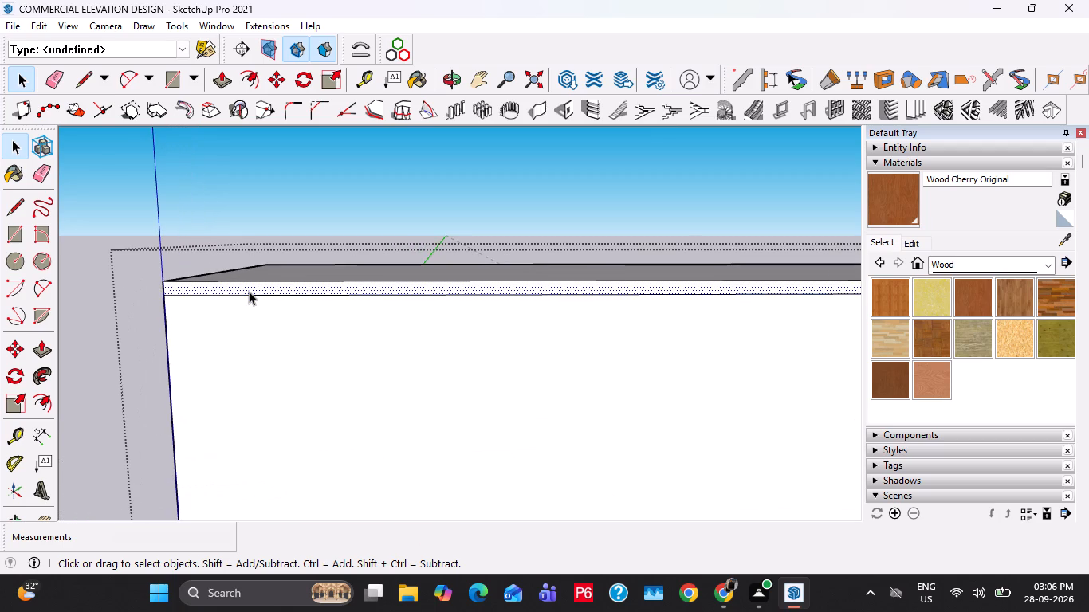
{"action": "key", "text": "p"}
{"action": "left_click", "coordinate": [249, 291]}
{"action": "key", "text": "2"}
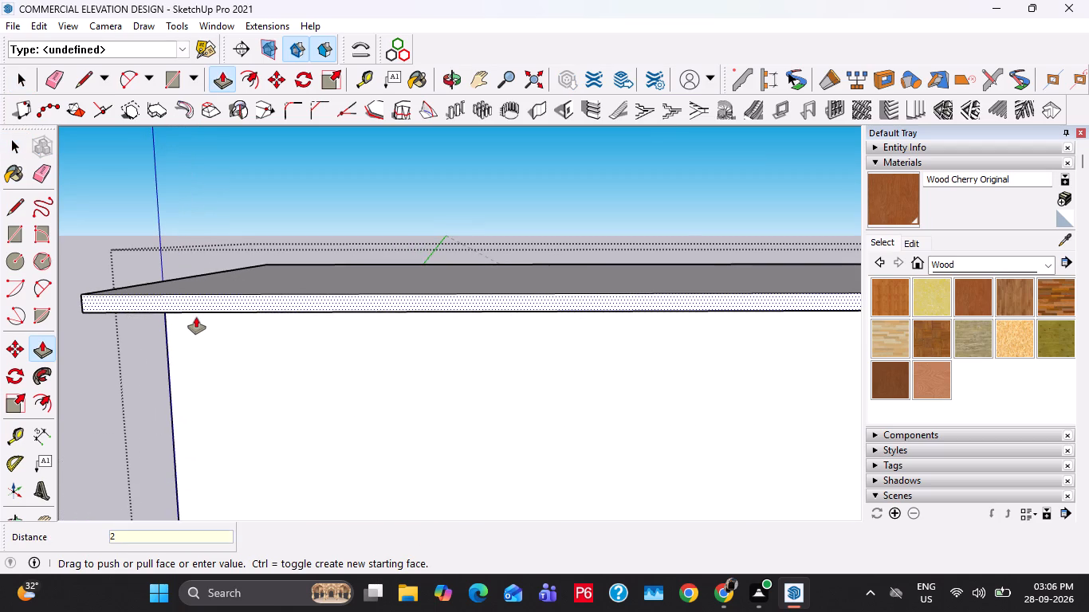
{"action": "key", "text": "apostrophe"}
{"action": "key", "text": "Return"}
{"action": "key", "text": "space"}
{"action": "scroll", "coordinate": [206, 301], "scroll_direction": "down", "scroll_amount": 14}
{"action": "middle_click_drag", "start_coordinate": [371, 347], "coordinate": [371, 305]}
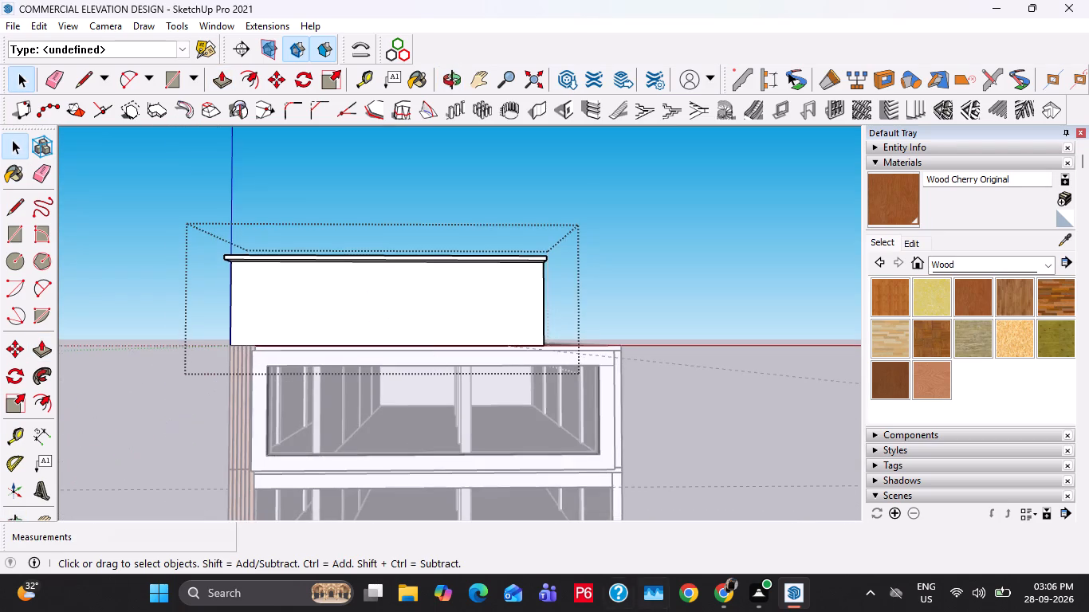
{"action": "key", "text": "Escape"}
{"action": "key", "text": "Escape"}
{"action": "key", "text": "Escape"}
{"action": "key", "text": "Escape"}
{"action": "key", "text": "Escape"}
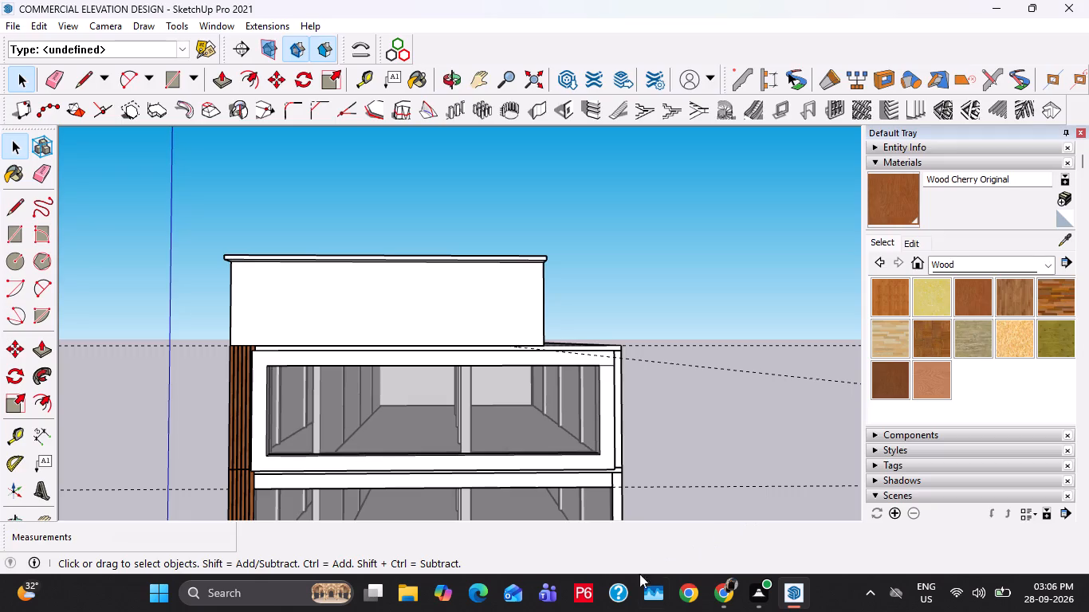
{"action": "key", "text": "Escape"}
Open the slatted cherry-wood panels' group at the top storey, beside the rooftop wall.
{"action": "scroll", "coordinate": [395, 320], "scroll_direction": "down", "scroll_amount": 7}
{"action": "middle_click_drag", "start_coordinate": [389, 410], "coordinate": [448, 296], "text": "shift"}
{"action": "scroll", "coordinate": [342, 504], "scroll_direction": "up", "scroll_amount": 6}
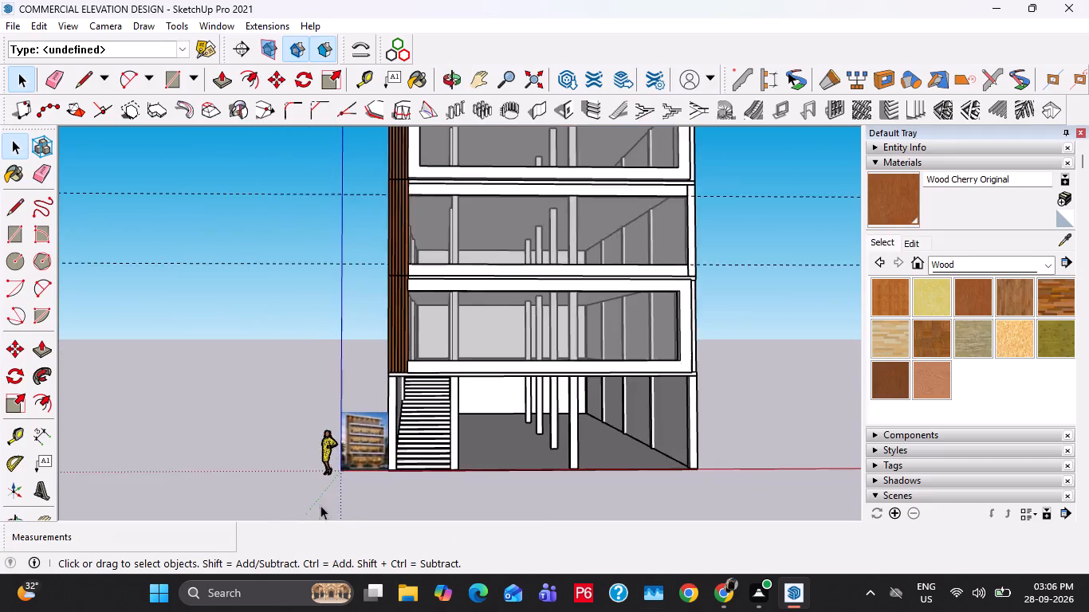
{"action": "scroll", "coordinate": [320, 505], "scroll_direction": "up", "scroll_amount": 16}
{"action": "scroll", "coordinate": [370, 438], "scroll_direction": "down", "scroll_amount": 8}
{"action": "middle_click_drag", "start_coordinate": [527, 296], "coordinate": [470, 537], "text": "shift"}
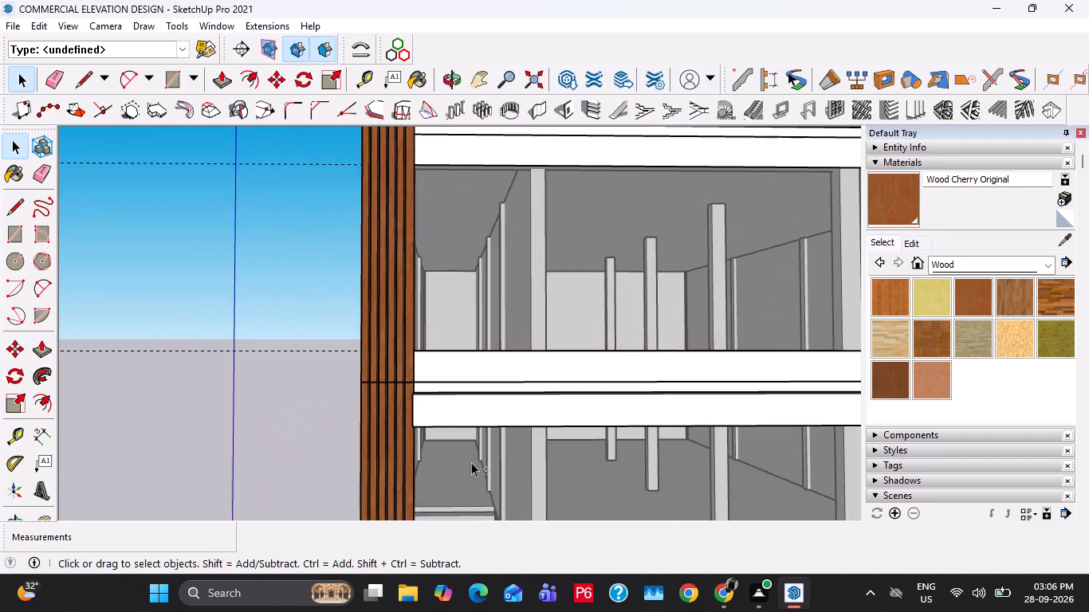
{"action": "middle_click_drag", "start_coordinate": [477, 299], "coordinate": [449, 520], "text": "shift"}
{"action": "scroll", "coordinate": [465, 481], "scroll_direction": "down", "scroll_amount": 7, "text": "shift"}
{"action": "middle_click_drag", "start_coordinate": [427, 314], "coordinate": [427, 409], "text": "shift"}
{"action": "scroll", "coordinate": [424, 406], "scroll_direction": "up", "scroll_amount": 3}
{"action": "double_click", "coordinate": [410, 379]}
{"action": "scroll", "coordinate": [410, 346], "scroll_direction": "up", "scroll_amount": 1}
{"action": "middle_click_drag", "start_coordinate": [410, 346], "coordinate": [411, 443]}
{"action": "scroll", "coordinate": [411, 420], "scroll_direction": "up", "scroll_amount": 20}
{"action": "scroll", "coordinate": [411, 420], "scroll_direction": "up", "scroll_amount": 1}
{"action": "middle_click_drag", "start_coordinate": [447, 384], "coordinate": [438, 491]}
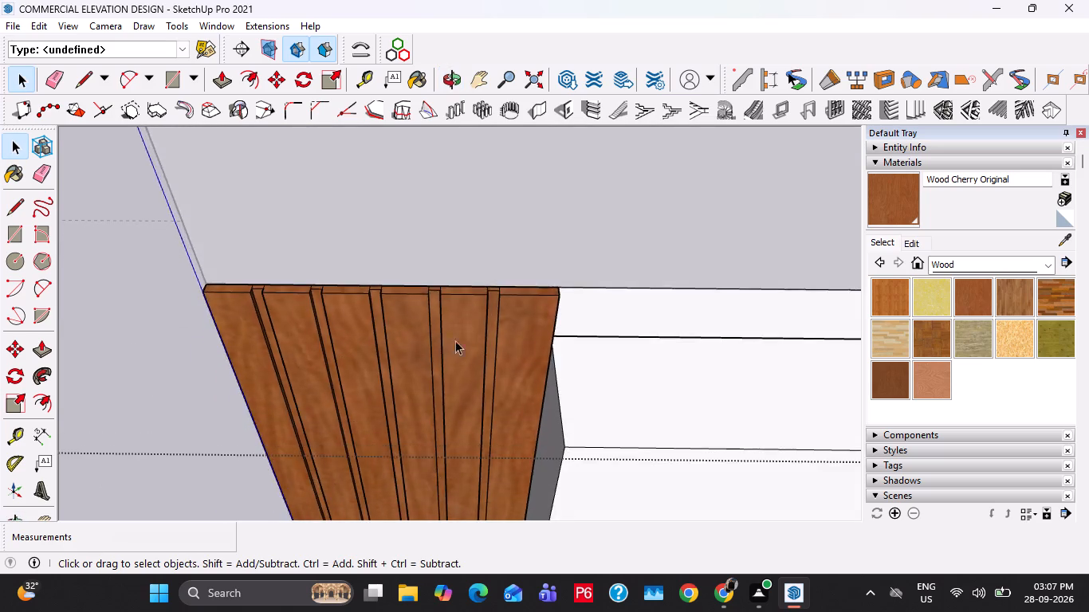
{"action": "scroll", "coordinate": [462, 296], "scroll_direction": "up", "scroll_amount": 14}
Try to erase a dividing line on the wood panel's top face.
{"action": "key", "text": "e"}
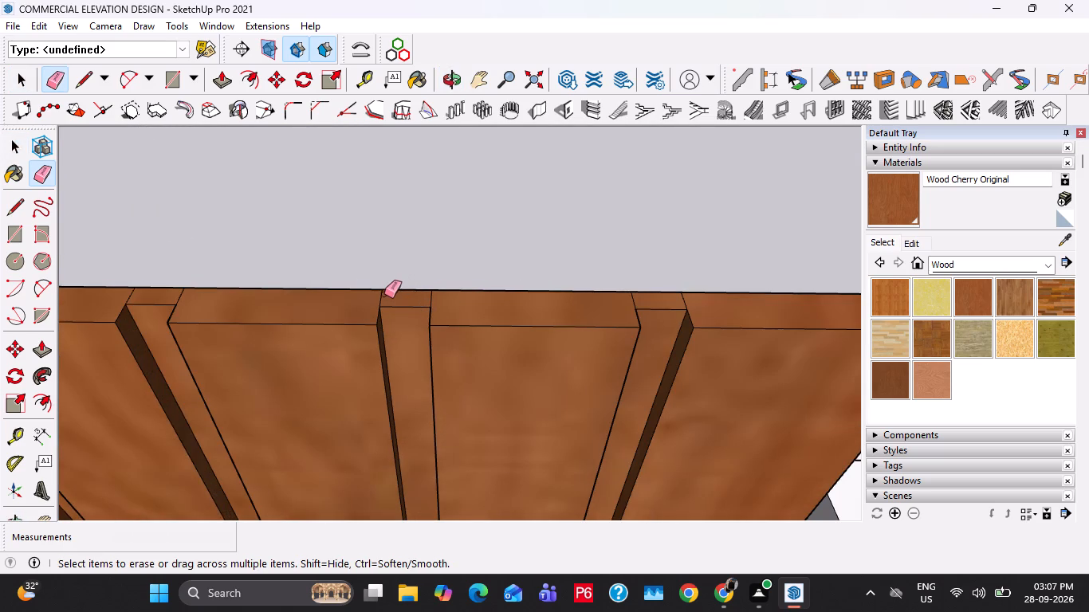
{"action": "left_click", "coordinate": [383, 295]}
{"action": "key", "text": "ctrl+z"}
Open the top wood panel and erase the lines dividing its top face behind the grooves, merging it into one face.
{"action": "key", "text": "space"}
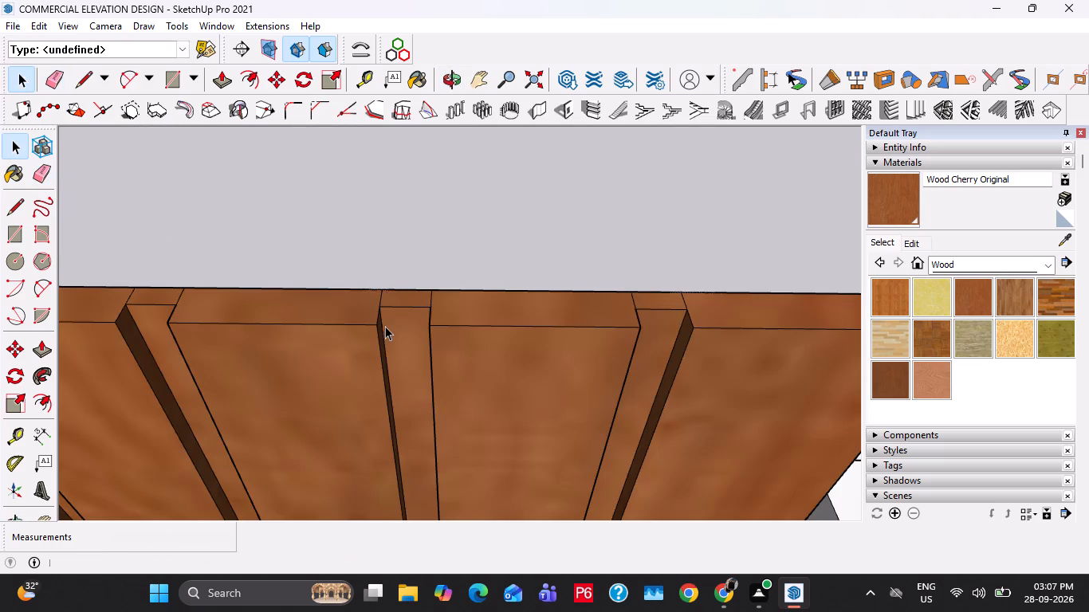
{"action": "double_click", "coordinate": [385, 326]}
{"action": "triple_click", "coordinate": [389, 320]}
{"action": "left_click", "coordinate": [389, 320]}
{"action": "key", "text": "e"}
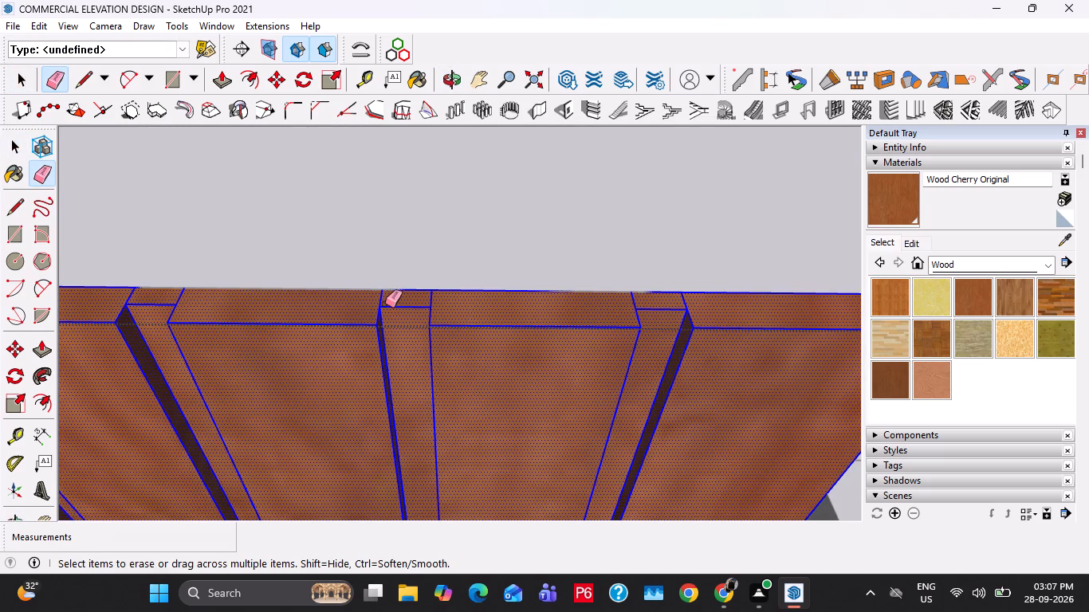
{"action": "left_click", "coordinate": [385, 304]}
{"action": "left_click_drag", "start_coordinate": [627, 302], "coordinate": [662, 300]}
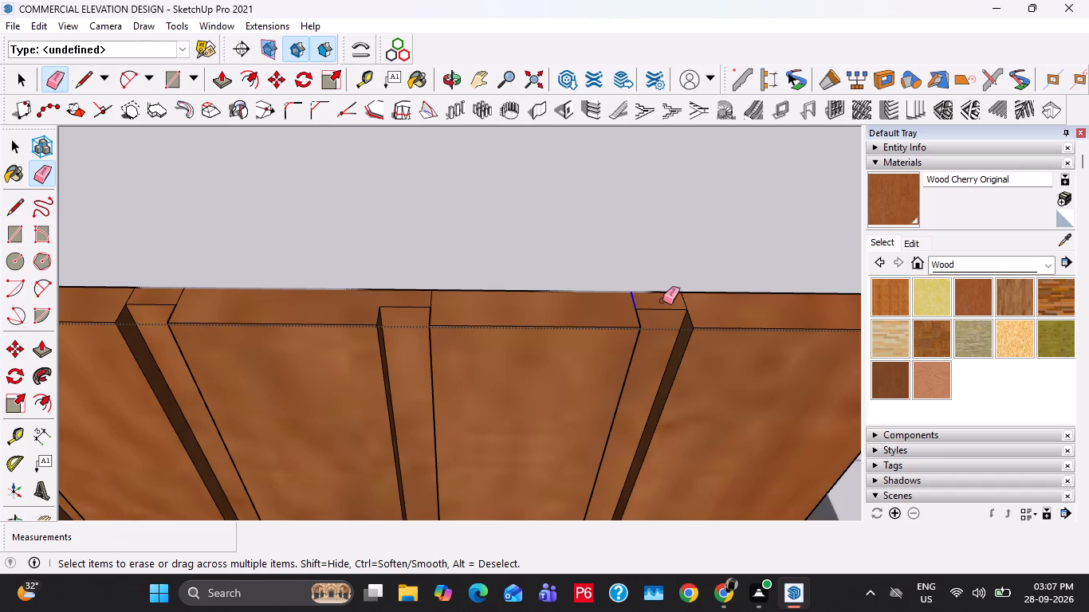
{"action": "left_click_drag", "start_coordinate": [662, 300], "coordinate": [683, 299]}
{"action": "scroll", "coordinate": [655, 312], "scroll_direction": "down", "scroll_amount": 3}
{"action": "middle_click_drag", "start_coordinate": [424, 333], "coordinate": [666, 406], "text": "shift"}
{"action": "scroll", "coordinate": [569, 370], "scroll_direction": "up", "scroll_amount": 4}
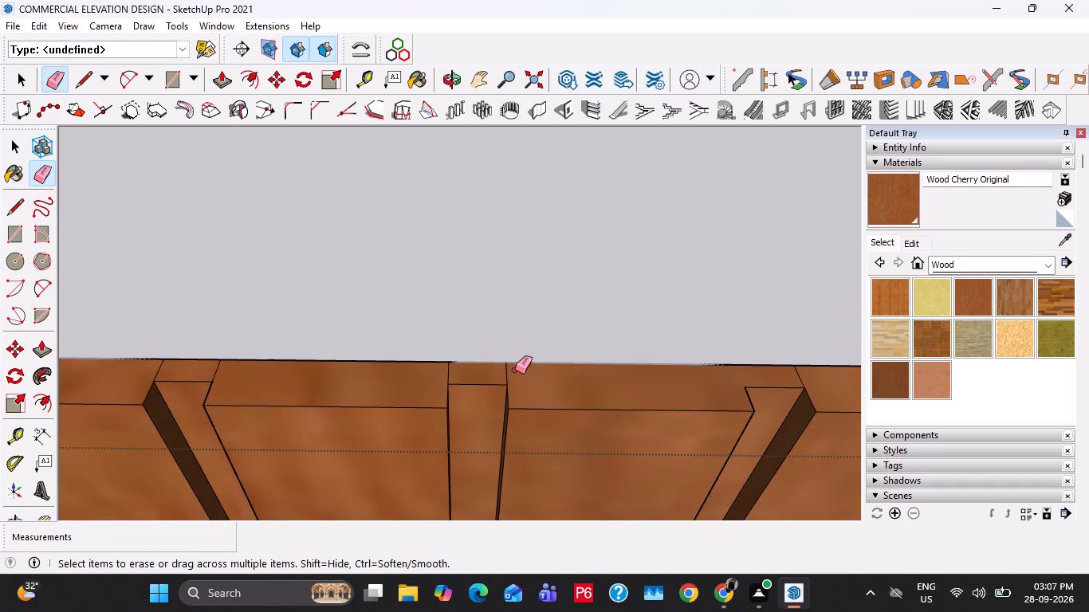
{"action": "left_click_drag", "start_coordinate": [510, 370], "coordinate": [438, 371]}
{"action": "middle_click_drag", "start_coordinate": [313, 372], "coordinate": [617, 422], "text": "shift"}
{"action": "left_click_drag", "start_coordinate": [533, 422], "coordinate": [488, 415]}
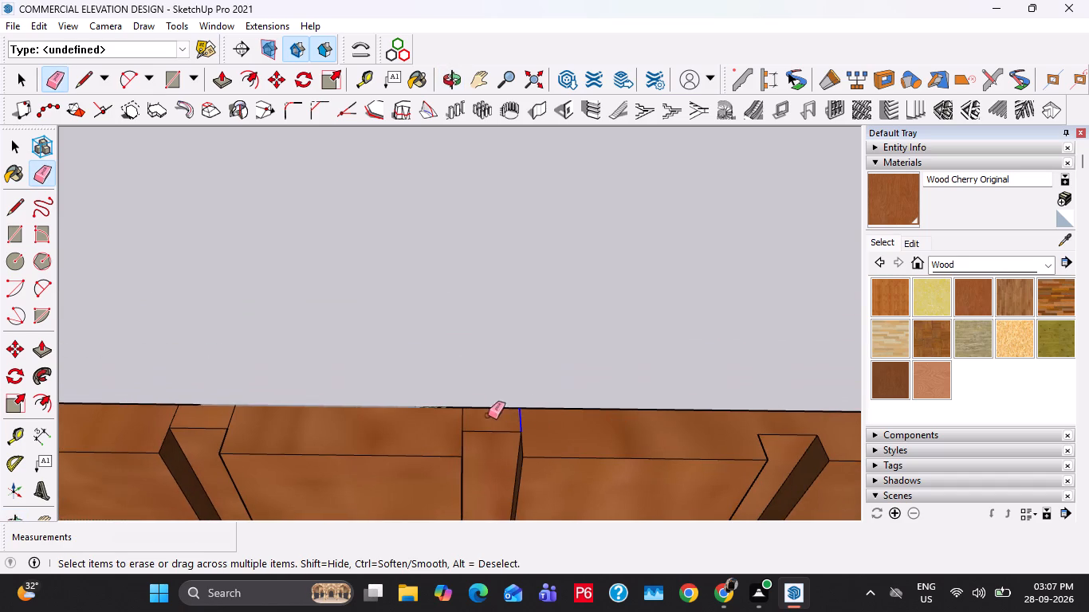
{"action": "left_click_drag", "start_coordinate": [488, 415], "coordinate": [446, 418]}
{"action": "middle_click_drag", "start_coordinate": [311, 413], "coordinate": [640, 417], "text": "shift"}
{"action": "scroll", "coordinate": [580, 419], "scroll_direction": "up", "scroll_amount": 3}
{"action": "left_click_drag", "start_coordinate": [576, 419], "coordinate": [446, 428]}
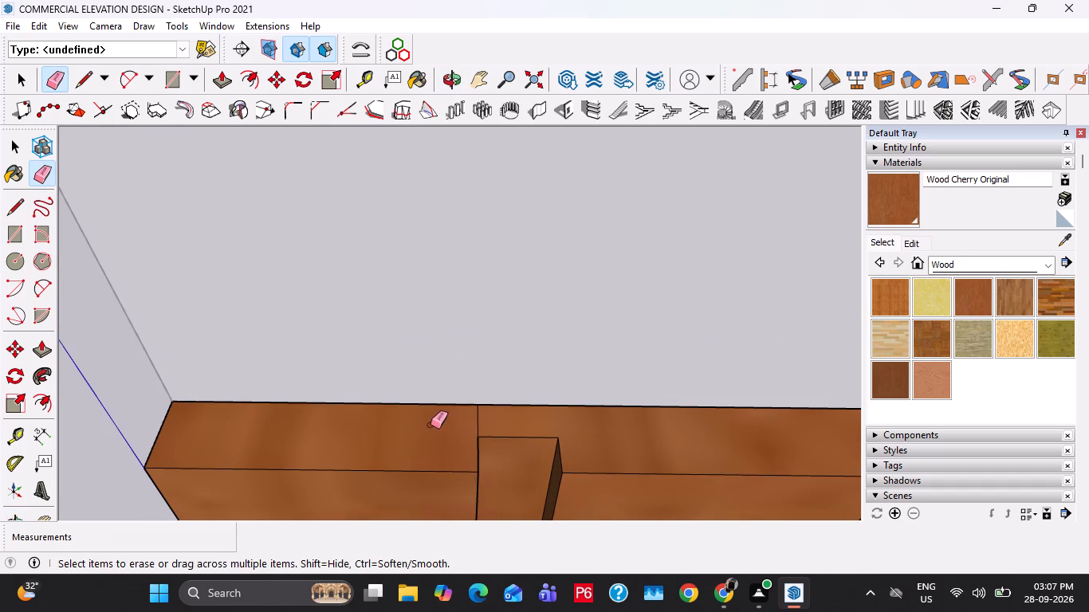
{"action": "left_click", "coordinate": [475, 422]}
{"action": "scroll", "coordinate": [442, 429], "scroll_direction": "down", "scroll_amount": 7}
{"action": "left_click", "coordinate": [439, 439]}
{"action": "key", "text": "space"}
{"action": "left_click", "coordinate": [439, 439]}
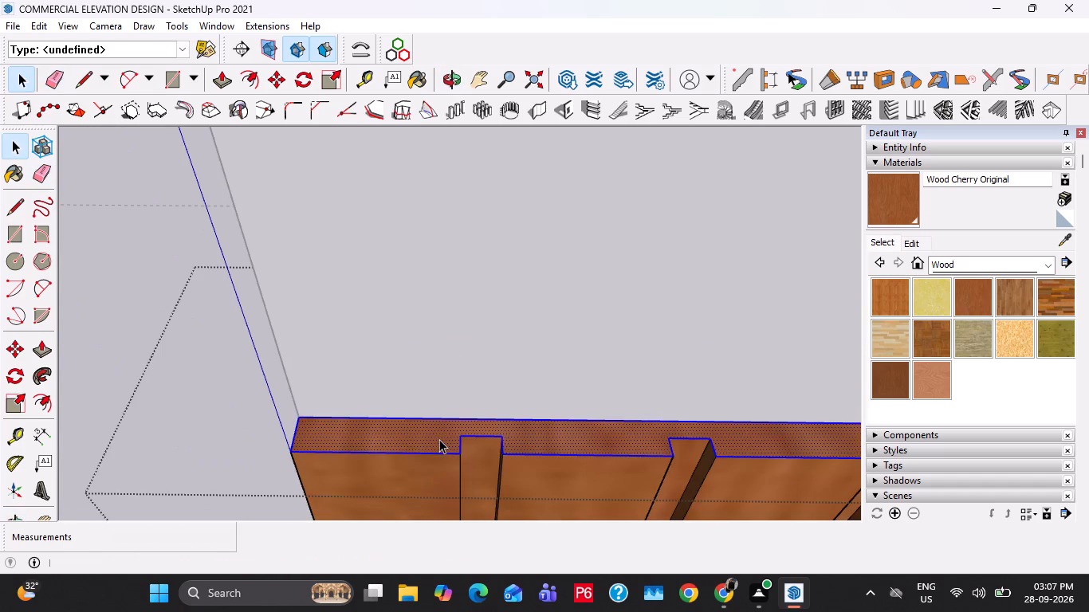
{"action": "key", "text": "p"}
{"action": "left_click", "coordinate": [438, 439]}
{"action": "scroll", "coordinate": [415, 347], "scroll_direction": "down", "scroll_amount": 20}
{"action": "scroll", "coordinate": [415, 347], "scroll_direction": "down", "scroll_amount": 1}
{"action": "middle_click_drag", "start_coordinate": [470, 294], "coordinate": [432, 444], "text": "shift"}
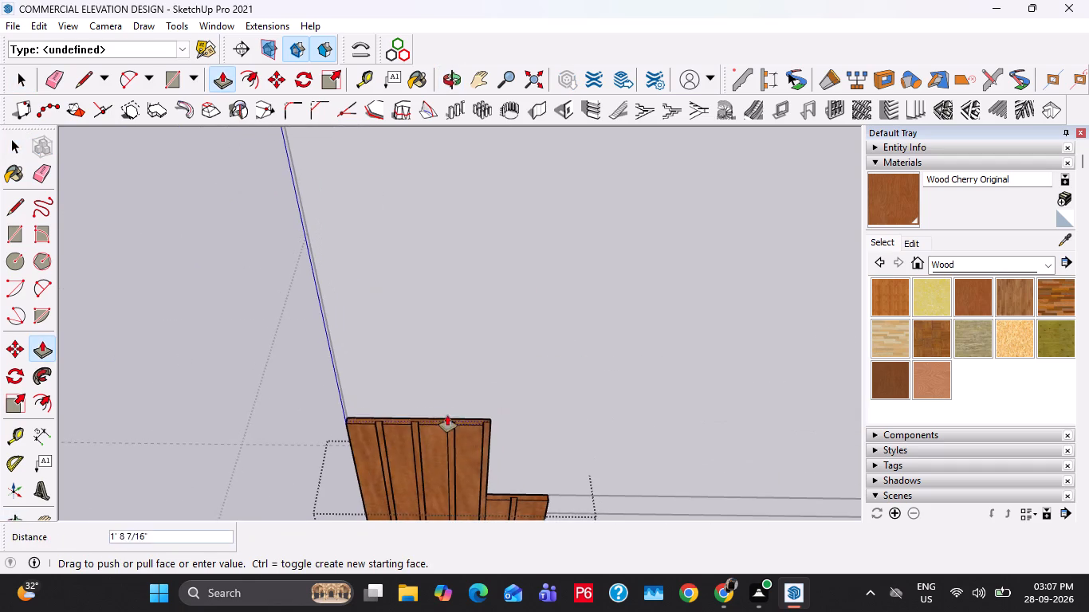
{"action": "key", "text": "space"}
Erase the leftover dividing line on the top face of the slatted wood panel.
{"action": "scroll", "coordinate": [486, 509], "scroll_direction": "up", "scroll_amount": 18}
{"action": "key", "text": "e"}
{"action": "left_click_drag", "start_coordinate": [462, 482], "coordinate": [470, 478]}
{"action": "key", "text": "space"}
Pull the wood panel's top face up about 8' 7" to the underside of the rooftop's overhanging slab and leave the group.
{"action": "left_click", "coordinate": [476, 486]}
{"action": "key", "text": "p"}
{"action": "left_click", "coordinate": [476, 486]}
{"action": "scroll", "coordinate": [468, 410], "scroll_direction": "down", "scroll_amount": 6}
{"action": "scroll", "coordinate": [466, 410], "scroll_direction": "up", "scroll_amount": 1}
{"action": "scroll", "coordinate": [466, 403], "scroll_direction": "down", "scroll_amount": 5}
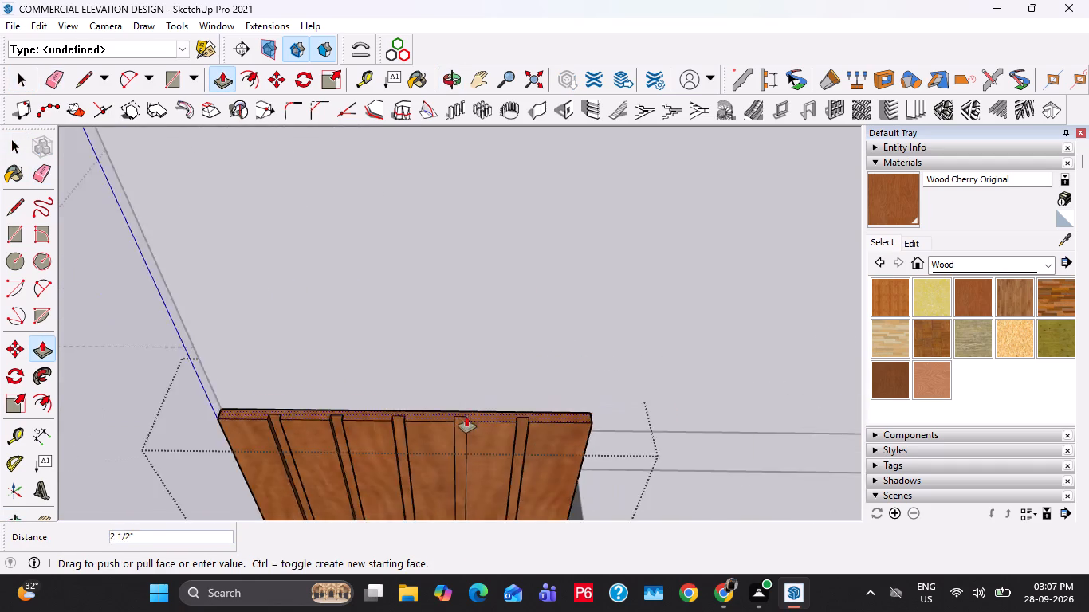
{"action": "scroll", "coordinate": [466, 416], "scroll_direction": "down", "scroll_amount": 18}
{"action": "middle_click_drag", "start_coordinate": [517, 240], "coordinate": [556, 422]}
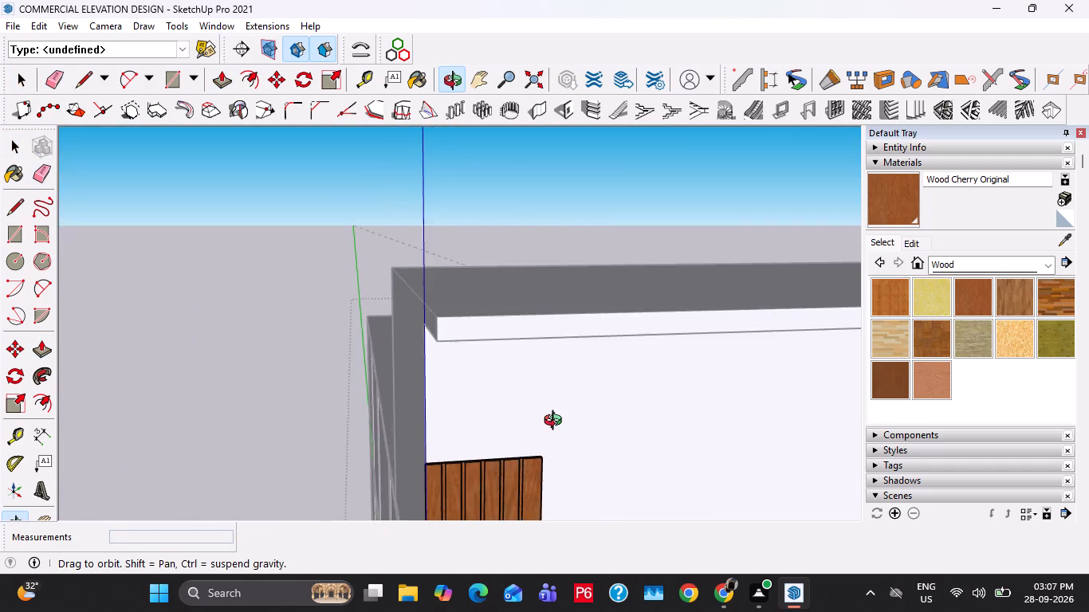
{"action": "middle_click_drag", "start_coordinate": [556, 422], "coordinate": [611, 362]}
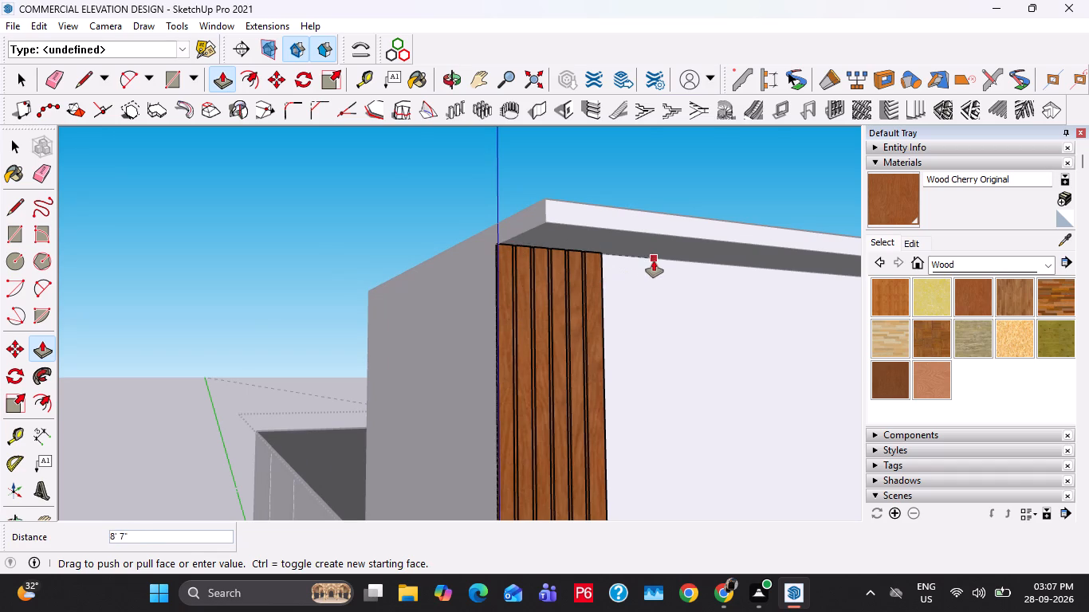
{"action": "left_click", "coordinate": [654, 261]}
{"action": "key", "text": "space"}
{"action": "scroll", "coordinate": [434, 265], "scroll_direction": "down", "scroll_amount": 11}
{"action": "key", "text": "Escape"}
{"action": "key", "text": "Escape"}
Examine the reference image's rooftop wall and the slatted wood cladding beside it.
{"action": "middle_click_drag", "start_coordinate": [576, 318], "coordinate": [440, 346]}
{"action": "scroll", "coordinate": [462, 339], "scroll_direction": "down", "scroll_amount": 7}
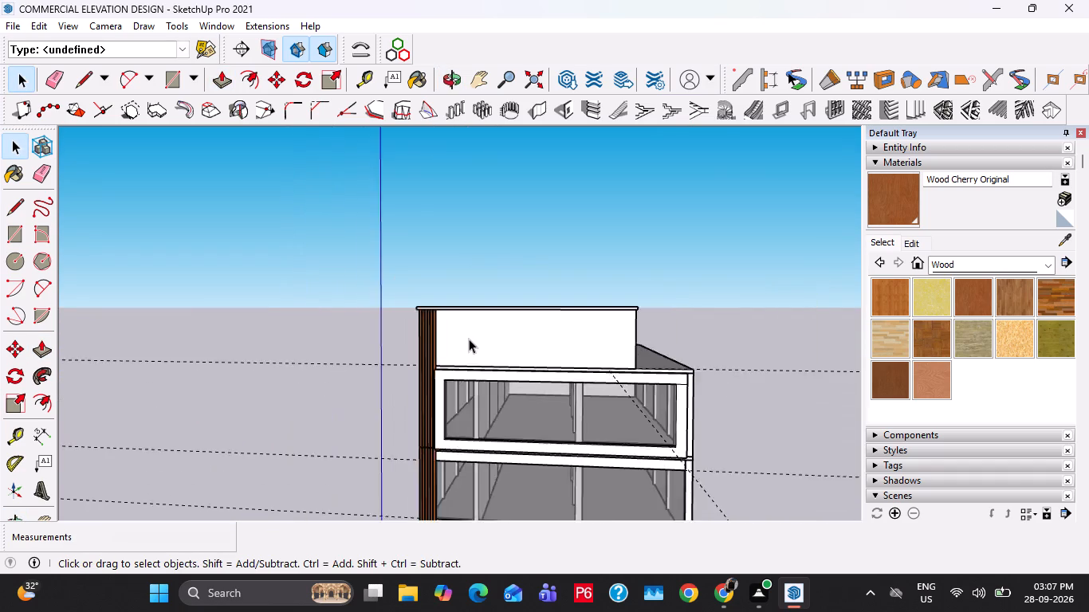
{"action": "scroll", "coordinate": [469, 339], "scroll_direction": "down", "scroll_amount": 5}
{"action": "middle_click_drag", "start_coordinate": [525, 403], "coordinate": [544, 263], "text": "shift"}
{"action": "scroll", "coordinate": [452, 441], "scroll_direction": "up", "scroll_amount": 17}
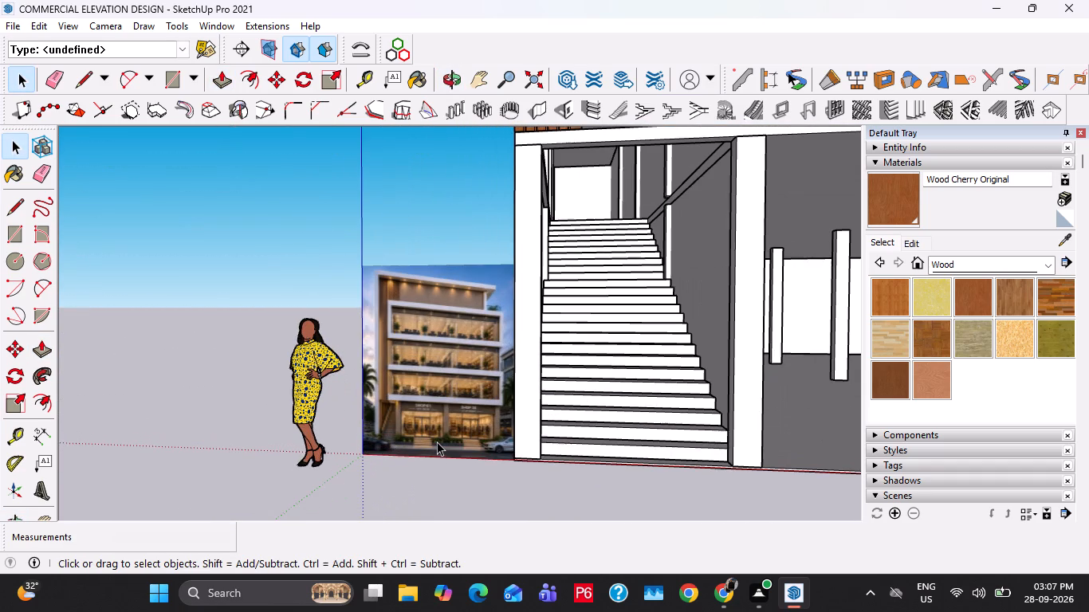
{"action": "scroll", "coordinate": [425, 299], "scroll_direction": "up", "scroll_amount": 13}
{"action": "scroll", "coordinate": [425, 299], "scroll_direction": "down", "scroll_amount": 11}
{"action": "scroll", "coordinate": [386, 308], "scroll_direction": "up", "scroll_amount": 3}
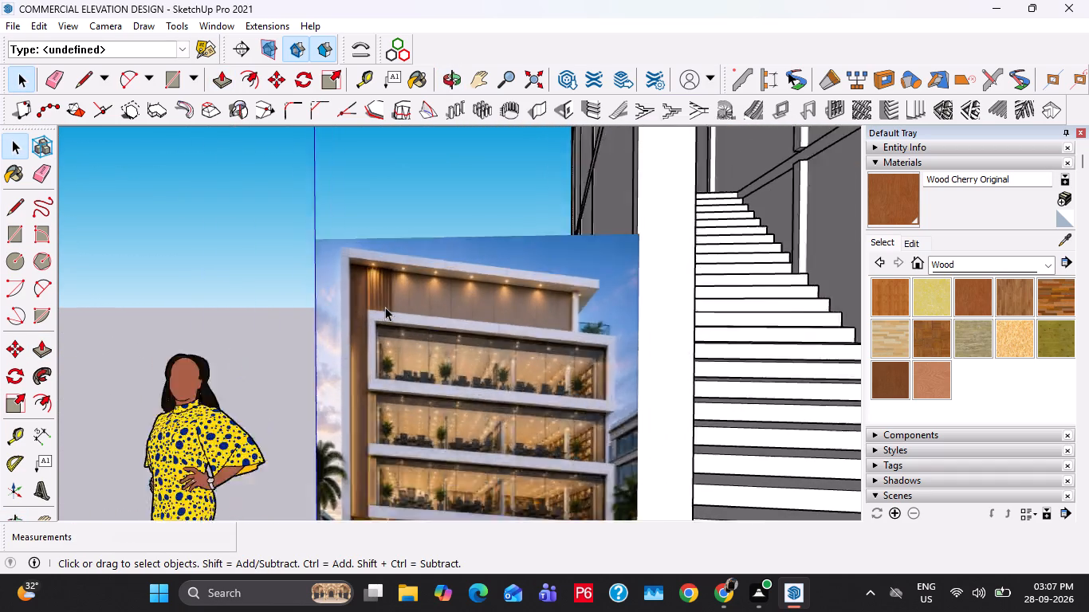
{"action": "scroll", "coordinate": [385, 307], "scroll_direction": "up", "scroll_amount": 10}
{"action": "scroll", "coordinate": [385, 307], "scroll_direction": "down", "scroll_amount": 20}
{"action": "scroll", "coordinate": [385, 307], "scroll_direction": "down", "scroll_amount": 4}
Open the top wood panel and draw a 1" line across its side face where it meets the top storey's roof frame.
{"action": "middle_click_drag", "start_coordinate": [558, 253], "coordinate": [473, 433], "text": "shift"}
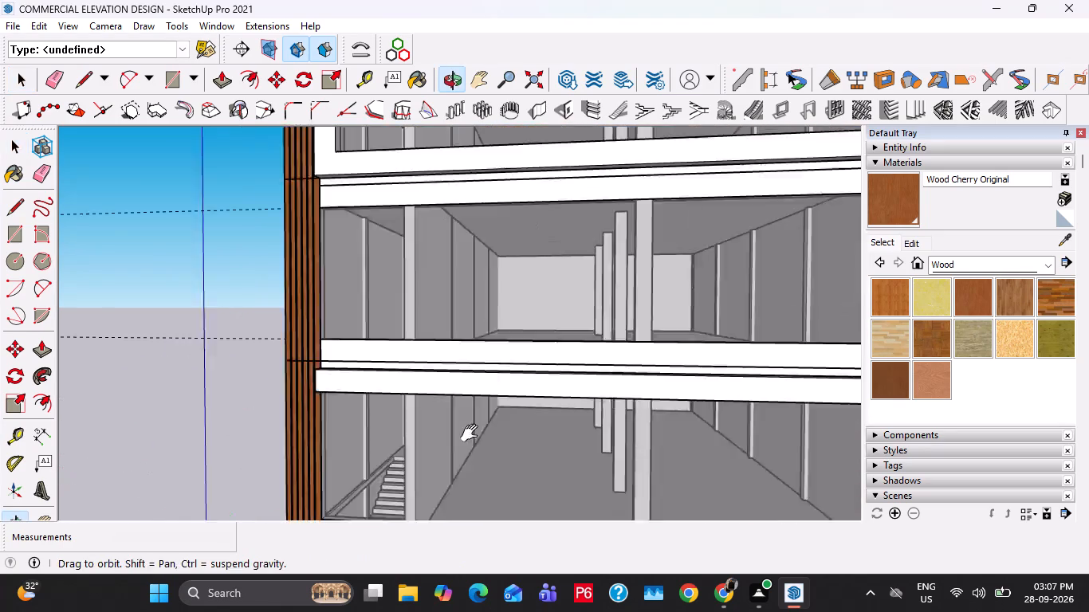
{"action": "middle_click_drag", "start_coordinate": [473, 433], "coordinate": [467, 502], "text": "shift"}
{"action": "middle_click_drag", "start_coordinate": [341, 284], "coordinate": [401, 363], "text": "shift"}
{"action": "scroll", "coordinate": [346, 334], "scroll_direction": "up", "scroll_amount": 15}
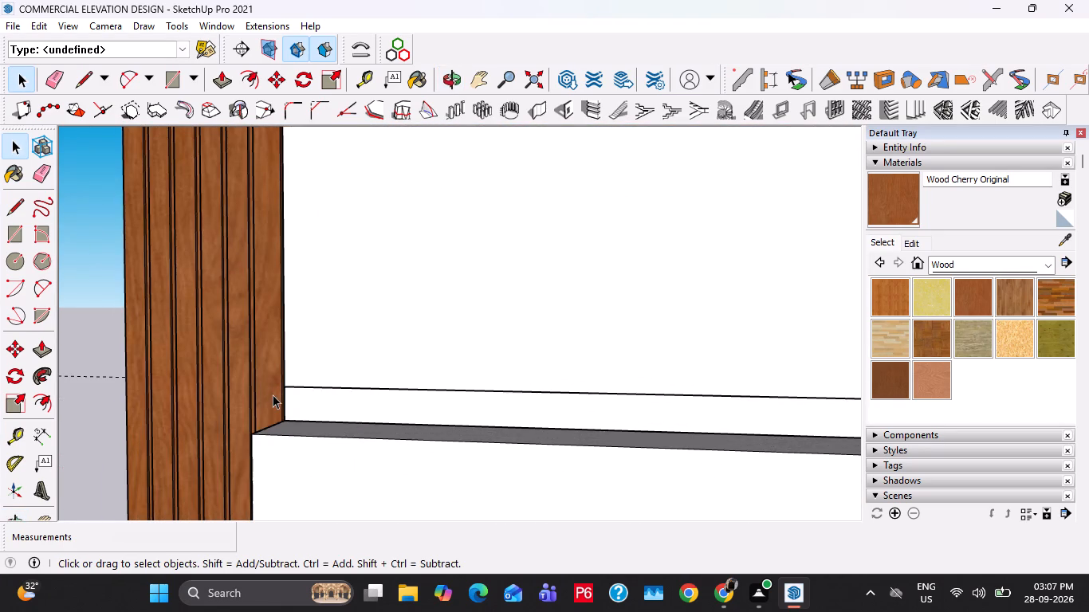
{"action": "middle_click_drag", "start_coordinate": [274, 406], "coordinate": [332, 477]}
{"action": "double_click", "coordinate": [265, 381]}
{"action": "scroll", "coordinate": [279, 401], "scroll_direction": "up", "scroll_amount": 8}
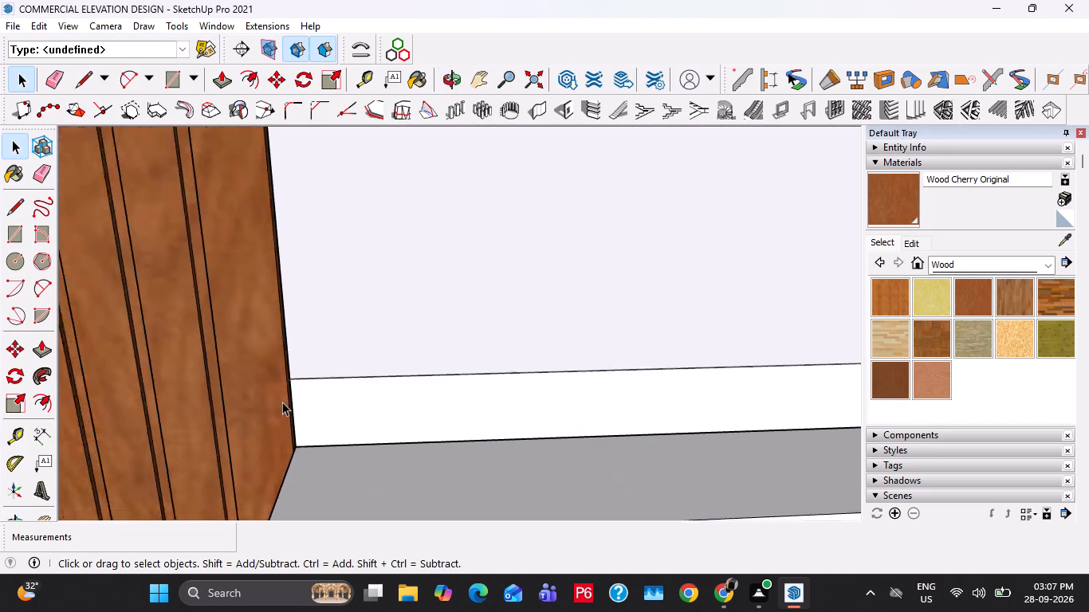
{"action": "scroll", "coordinate": [282, 402], "scroll_direction": "up", "scroll_amount": 2}
{"action": "double_click", "coordinate": [275, 400]}
{"action": "middle_click_drag", "start_coordinate": [287, 411], "coordinate": [215, 458]}
{"action": "left_click", "coordinate": [254, 421]}
{"action": "scroll", "coordinate": [296, 434], "scroll_direction": "up", "scroll_amount": 8}
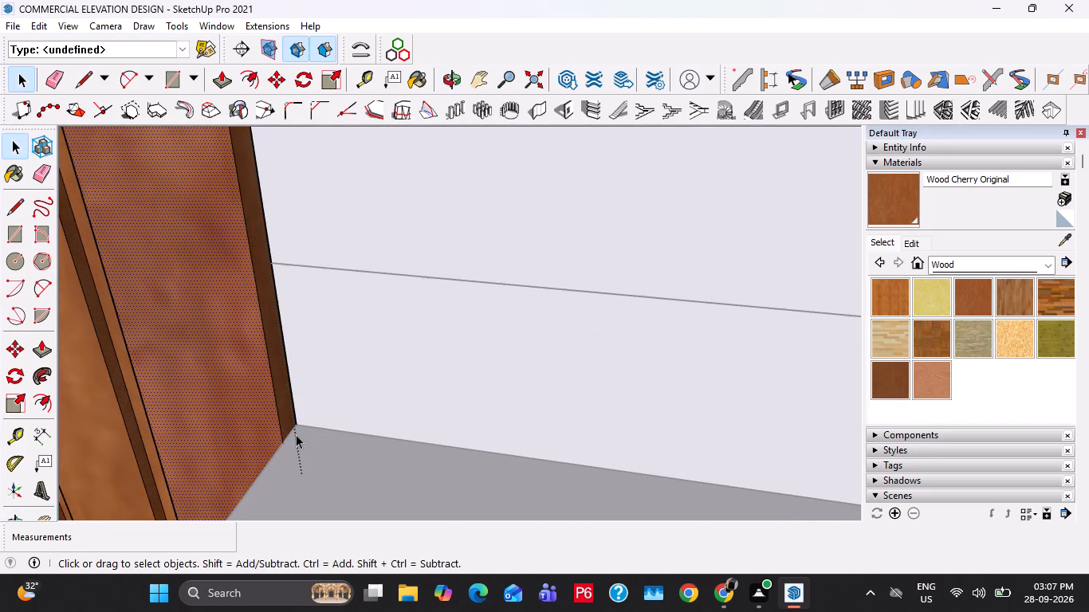
{"action": "key", "text": "l"}
{"action": "left_click", "coordinate": [281, 441]}
{"action": "left_click", "coordinate": [296, 420]}
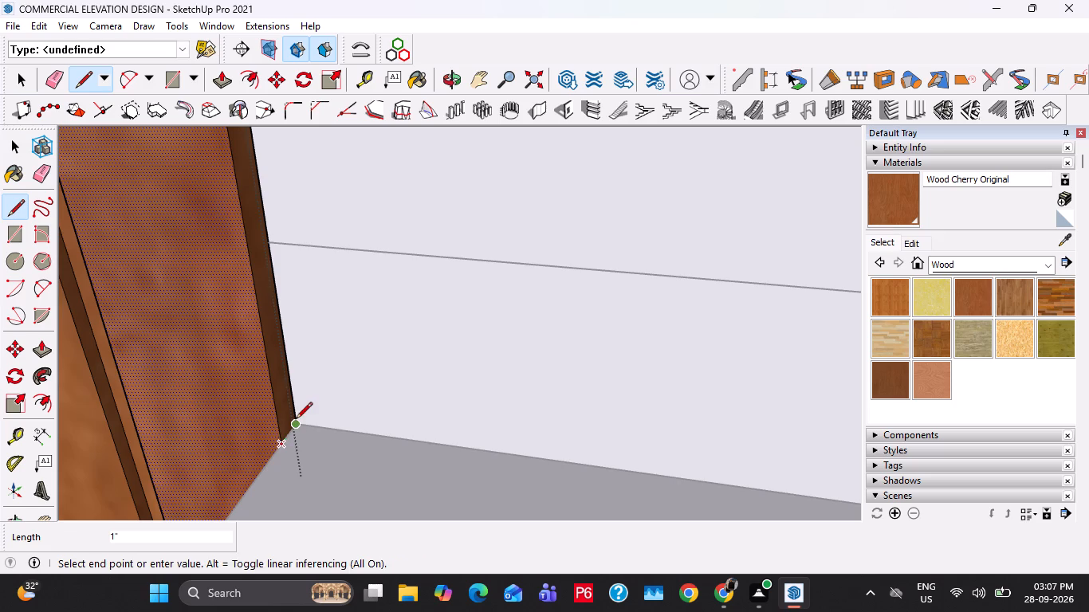
Pull the panel's side face above that line out about 4' 6" along the rooftop wall.
{"action": "key", "text": "space"}
{"action": "left_click", "coordinate": [290, 398]}
{"action": "key", "text": "p"}
{"action": "left_click", "coordinate": [283, 410]}
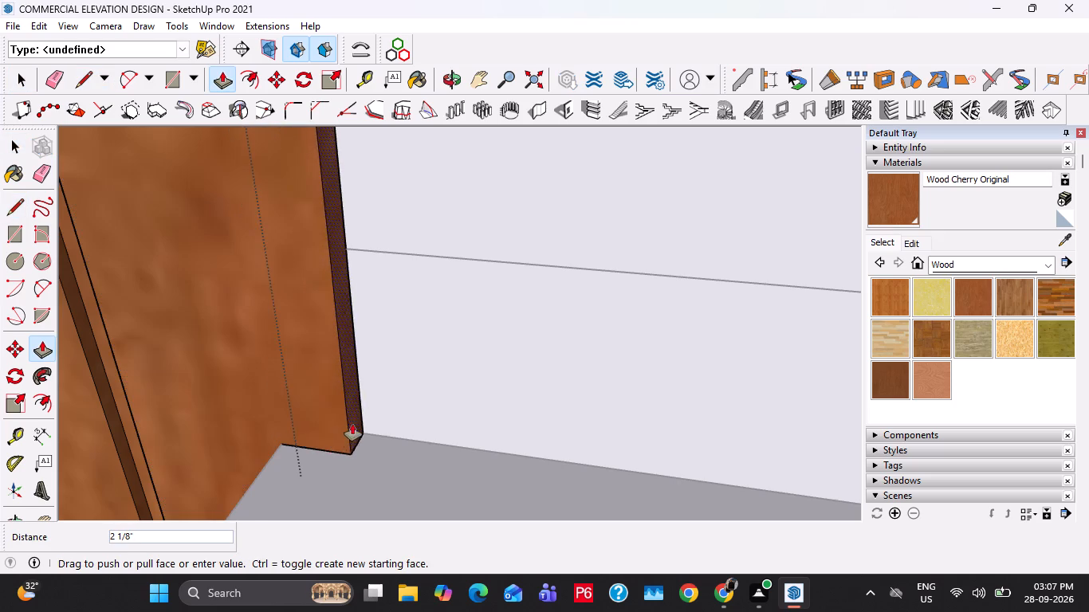
{"action": "scroll", "coordinate": [352, 424], "scroll_direction": "down", "scroll_amount": 20}
{"action": "scroll", "coordinate": [352, 424], "scroll_direction": "down", "scroll_amount": 6}
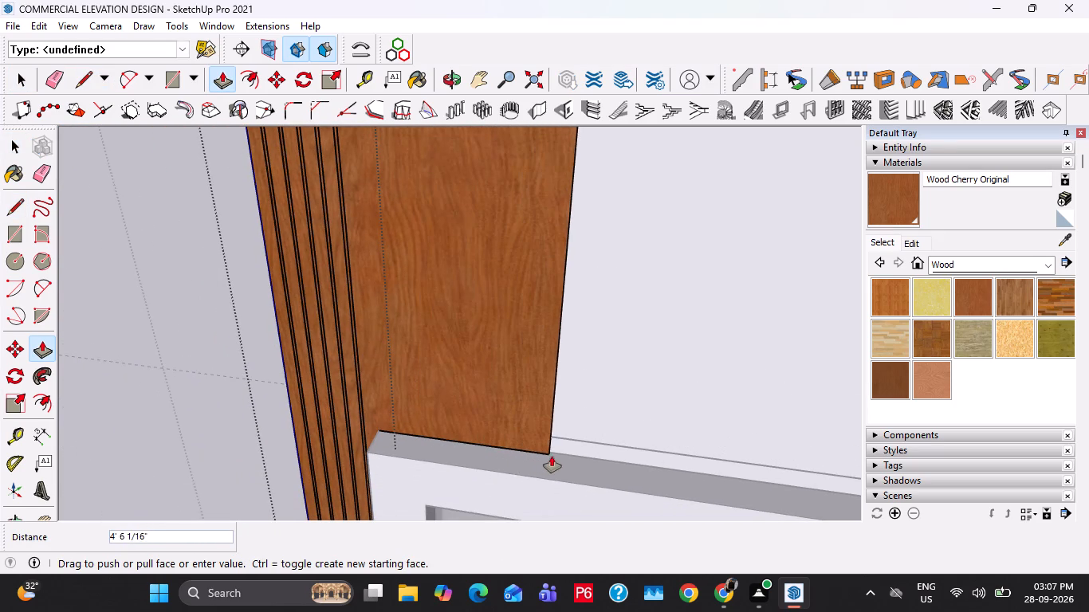
{"action": "left_click", "coordinate": [553, 450]}
{"action": "key", "text": "space"}
Copy the edge line of the groove nearest the new extension to the bottom inner corner where the panel widens.
{"action": "scroll", "coordinate": [401, 418], "scroll_direction": "up", "scroll_amount": 5}
{"action": "middle_click_drag", "start_coordinate": [370, 412], "coordinate": [415, 415]}
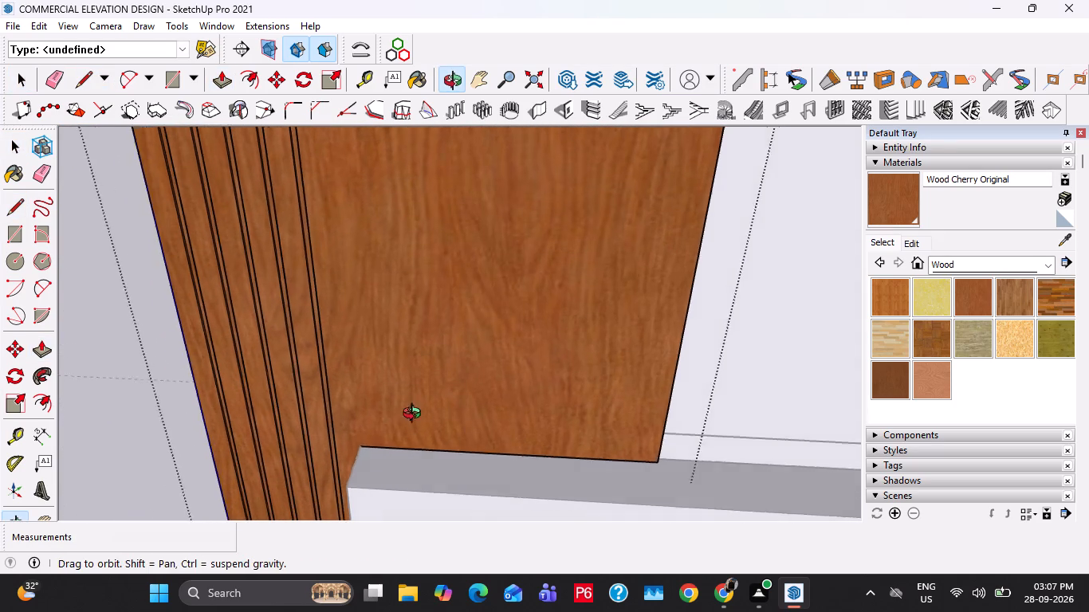
{"action": "middle_click_drag", "start_coordinate": [415, 415], "coordinate": [430, 418]}
{"action": "middle_click", "coordinate": [349, 431]}
{"action": "scroll", "coordinate": [352, 428], "scroll_direction": "up", "scroll_amount": 4}
{"action": "left_click", "coordinate": [333, 409]}
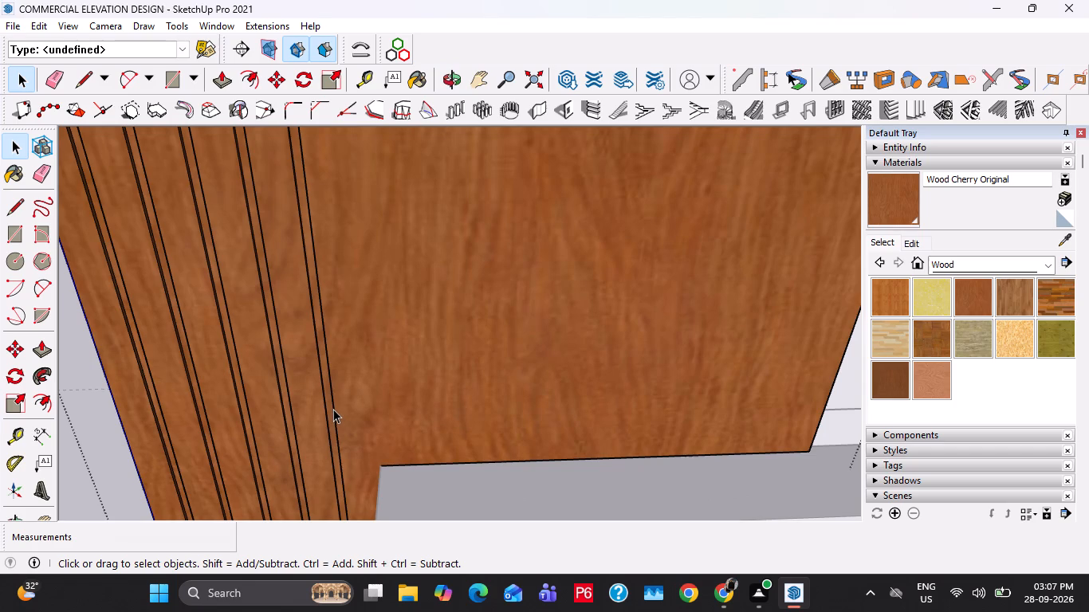
{"action": "key", "text": "m"}
{"action": "left_click", "coordinate": [340, 469]}
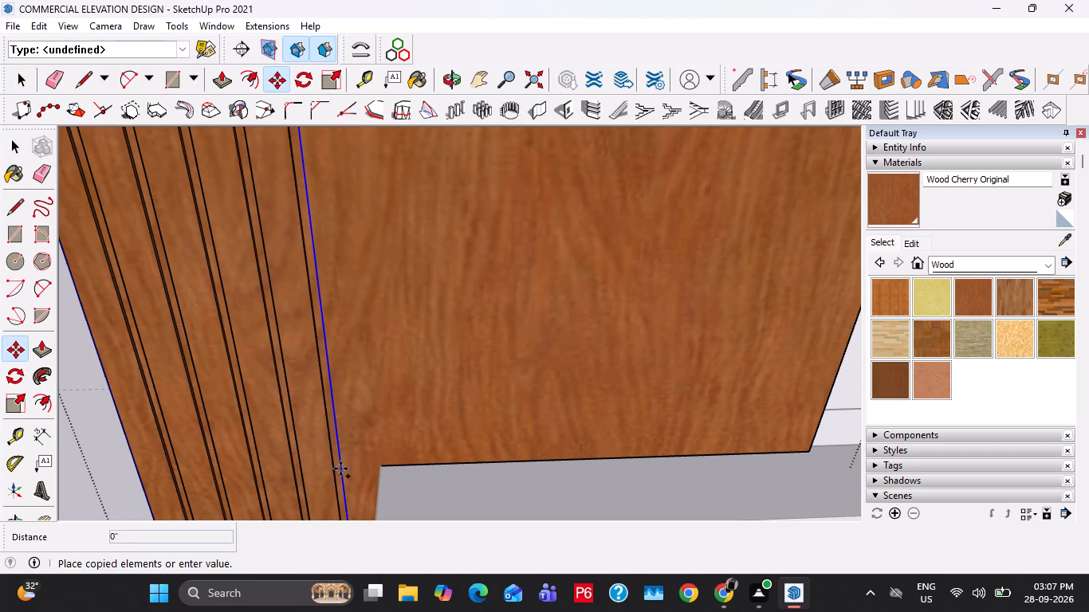
{"action": "left_click", "coordinate": [383, 465]}
{"action": "key", "text": "space"}
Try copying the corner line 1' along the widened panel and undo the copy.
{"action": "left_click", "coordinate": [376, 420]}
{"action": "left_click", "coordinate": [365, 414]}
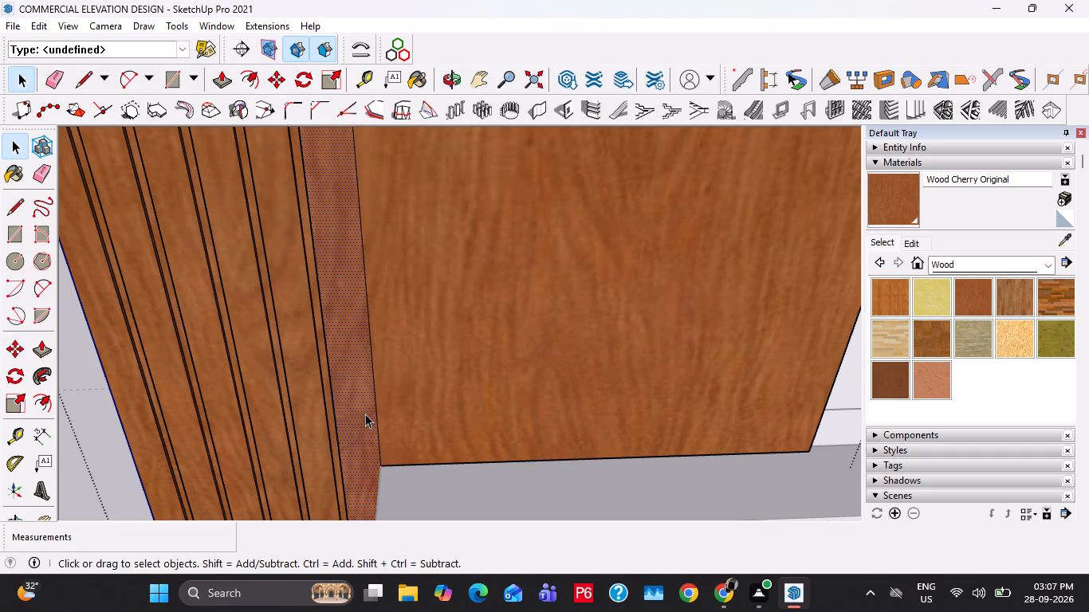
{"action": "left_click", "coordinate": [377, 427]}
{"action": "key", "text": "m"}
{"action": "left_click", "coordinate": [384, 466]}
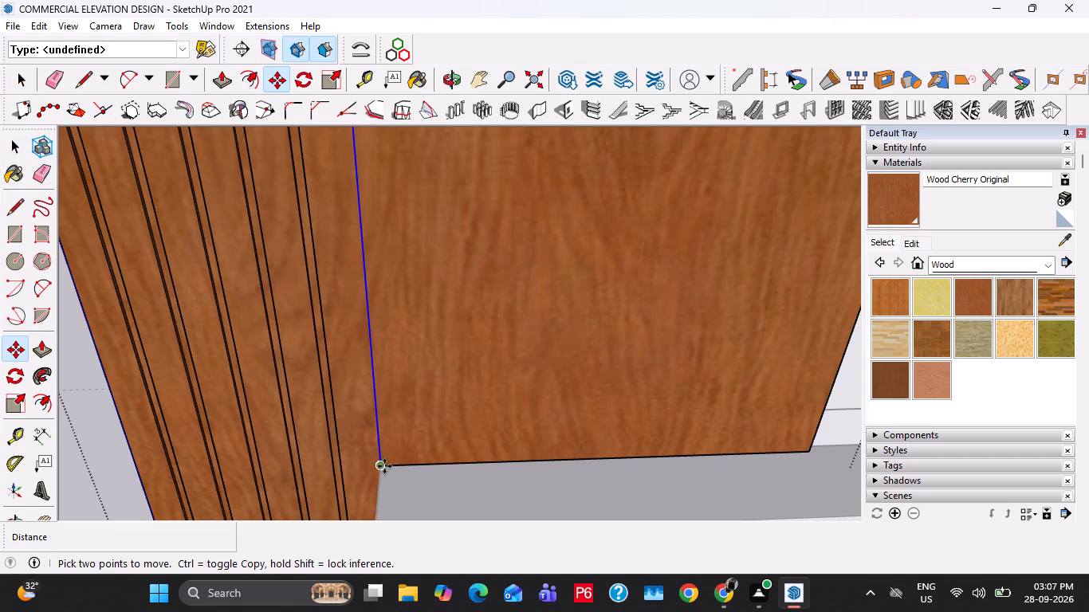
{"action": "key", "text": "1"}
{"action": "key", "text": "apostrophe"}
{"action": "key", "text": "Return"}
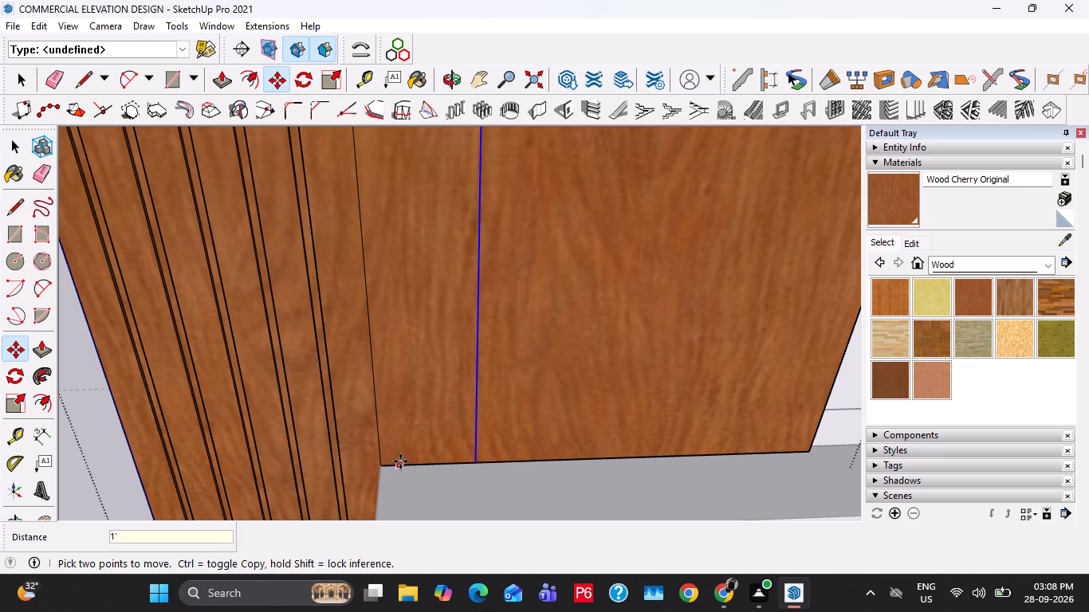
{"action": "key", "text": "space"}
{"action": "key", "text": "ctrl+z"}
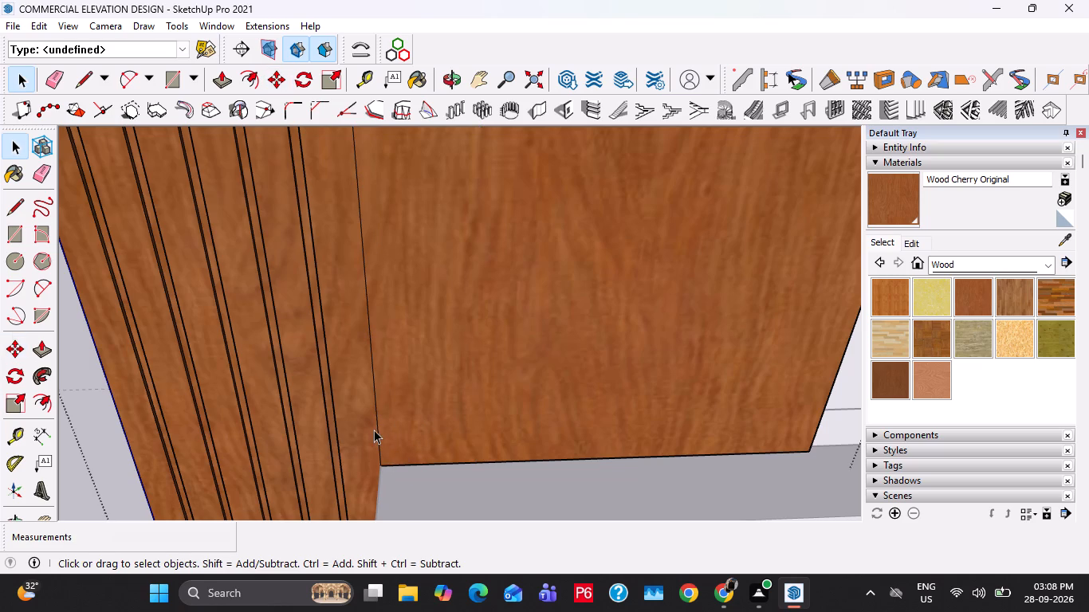
Copy the corner line 1" along the widened panel to mark out a groove strip.
{"action": "left_click", "coordinate": [379, 438]}
{"action": "scroll", "coordinate": [379, 469], "scroll_direction": "up", "scroll_amount": 1}
{"action": "key", "text": "m"}
{"action": "left_click", "coordinate": [379, 465]}
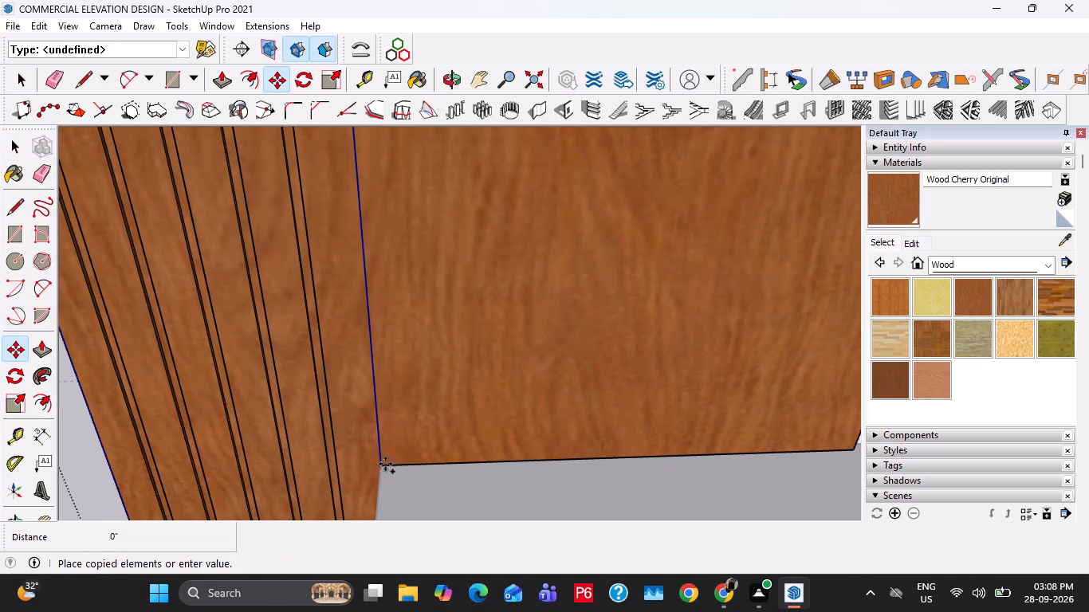
{"action": "type", "text": "1\""}
{"action": "key", "text": "Return"}
{"action": "key", "text": "space"}
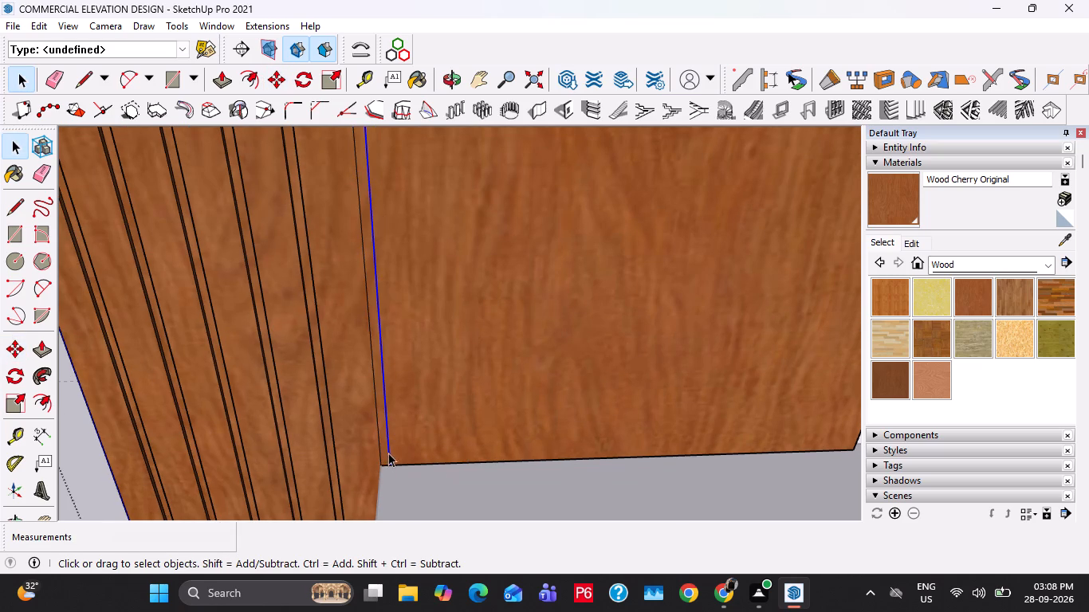
Copy the 1" groove strip across the widened panel at 6" spacing, making 8 copies.
{"action": "left_click", "coordinate": [385, 443]}
{"action": "scroll", "coordinate": [385, 443], "scroll_direction": "up", "scroll_amount": 3}
{"action": "double_click", "coordinate": [385, 443]}
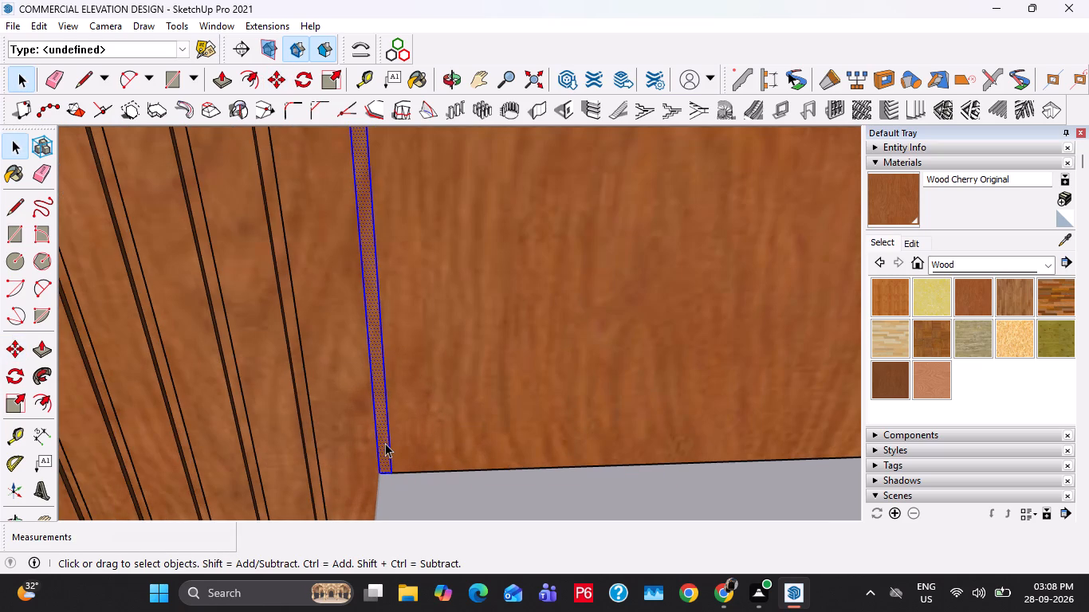
{"action": "left_click", "coordinate": [344, 442]}
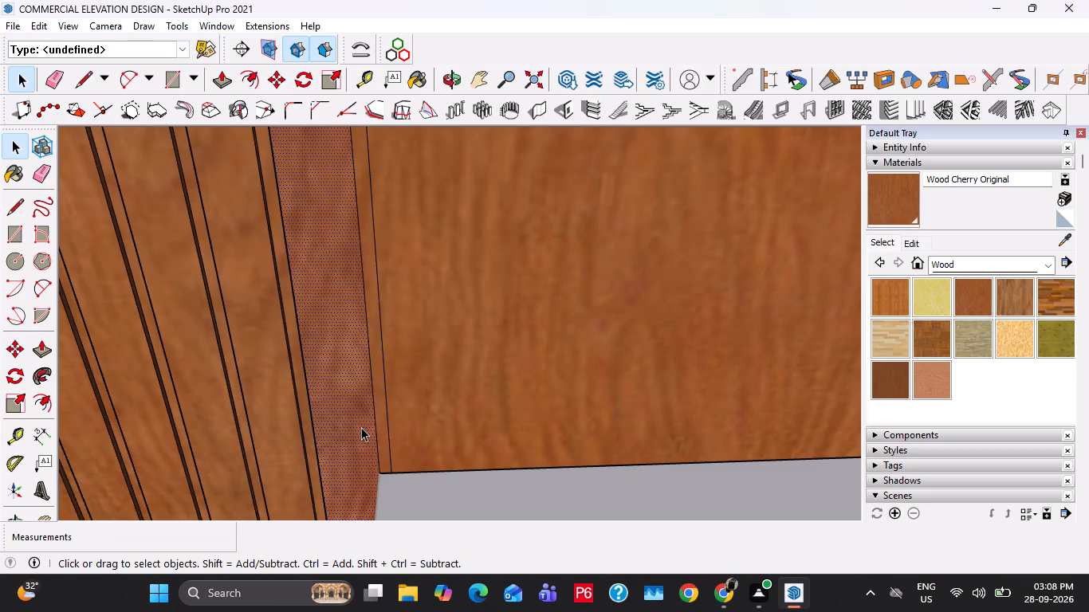
{"action": "double_click", "coordinate": [385, 457]}
{"action": "key", "text": "m"}
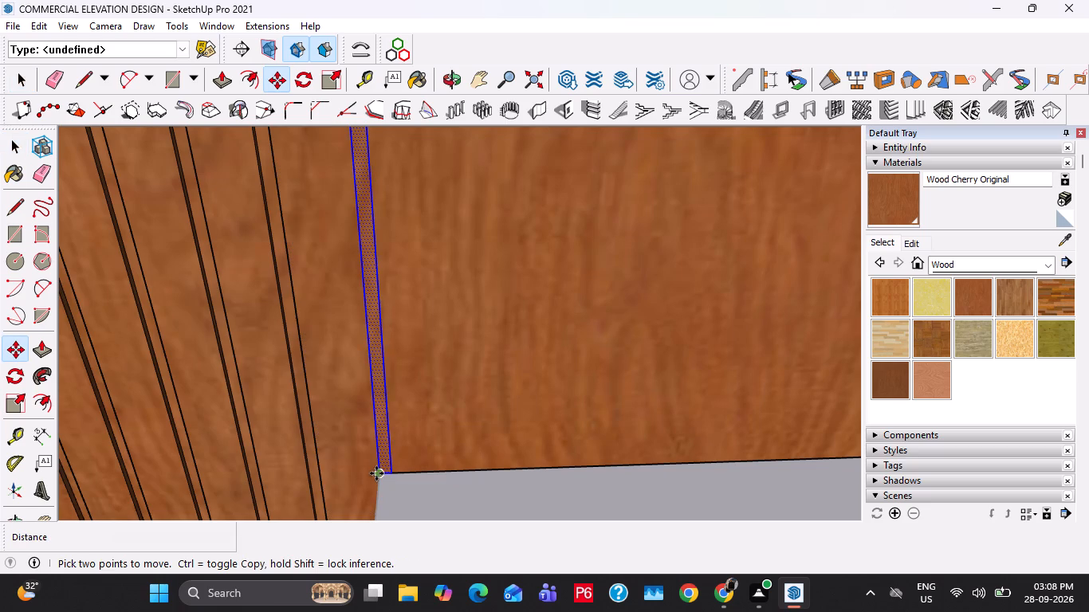
{"action": "left_click", "coordinate": [376, 473]}
{"action": "type", "text": "6\""}
{"action": "key", "text": "Return"}
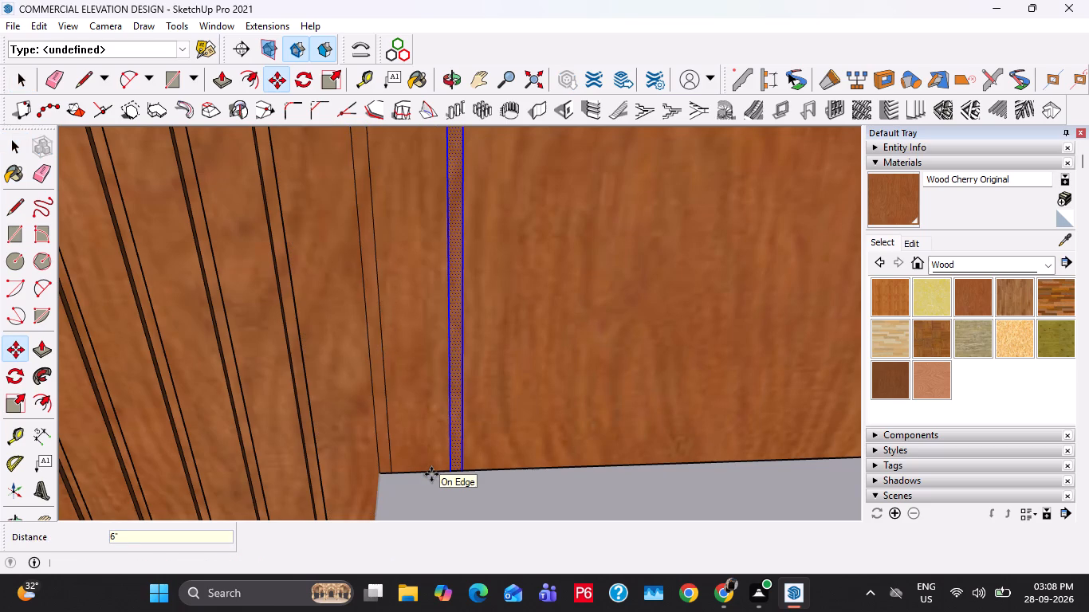
{"action": "type", "text": "X6"}
{"action": "key", "text": "Return"}
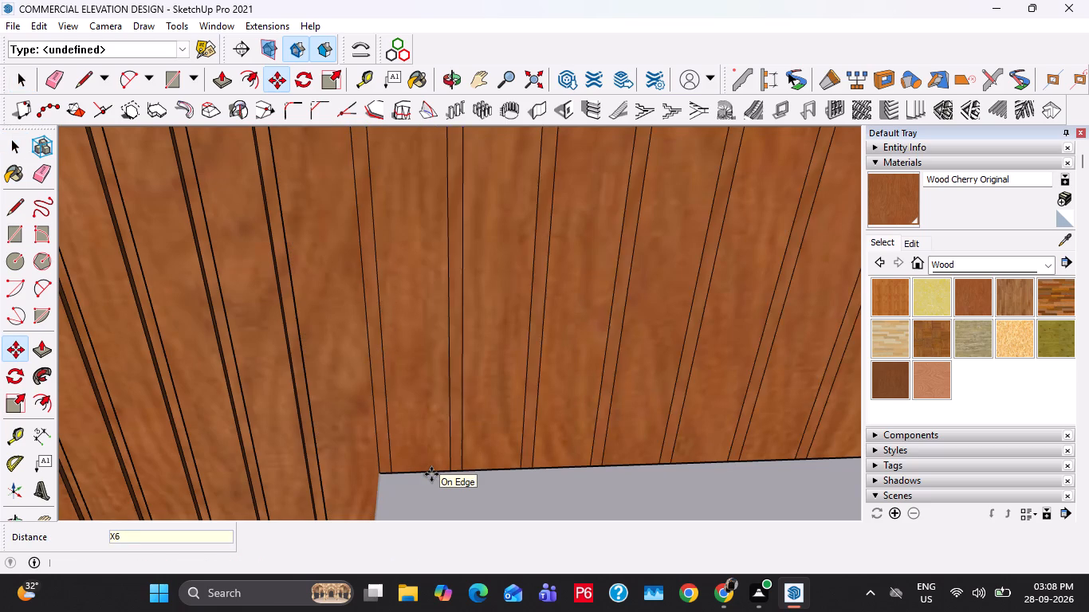
{"action": "scroll", "coordinate": [432, 435], "scroll_direction": "down", "scroll_amount": 7}
{"action": "type", "text": "X7"}
{"action": "key", "text": "Return"}
{"action": "type", "text": "X8"}
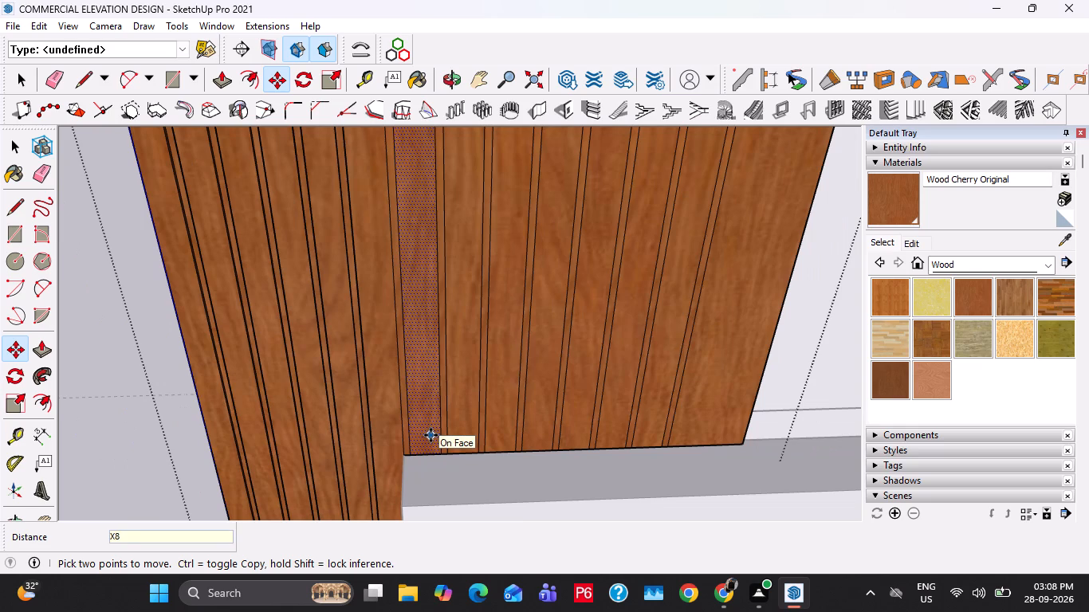
{"action": "key", "text": "Return"}
{"action": "key", "text": "space"}
{"action": "key", "text": "space"}
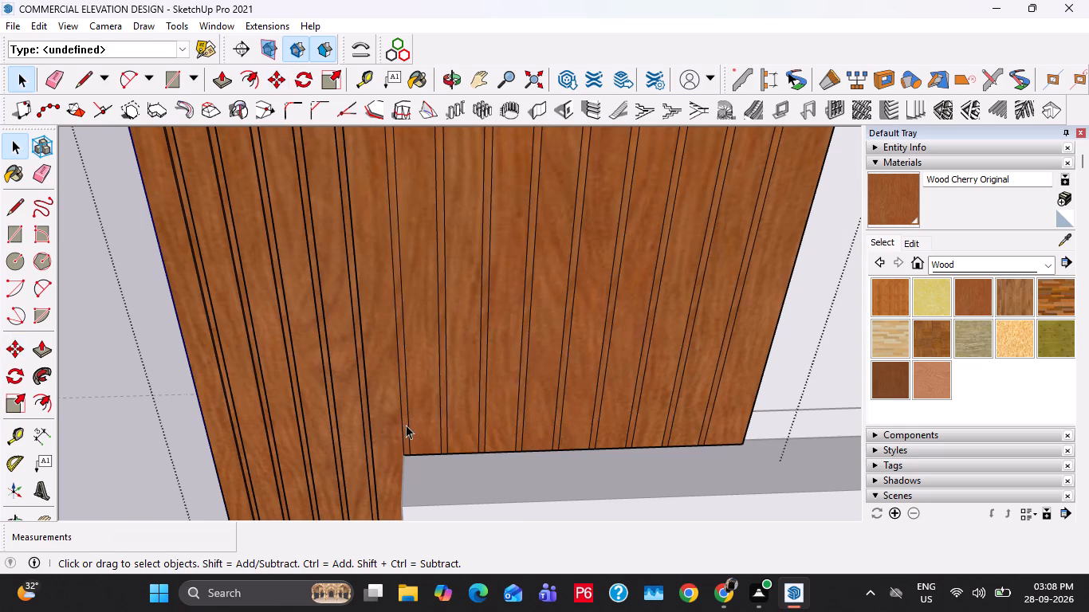
Push the first groove strip, at the inner corner of the widened panel, in by 1/2".
{"action": "left_click", "coordinate": [405, 425]}
{"action": "scroll", "coordinate": [395, 432], "scroll_direction": "up", "scroll_amount": 9}
{"action": "middle_click_drag", "start_coordinate": [375, 441], "coordinate": [440, 442]}
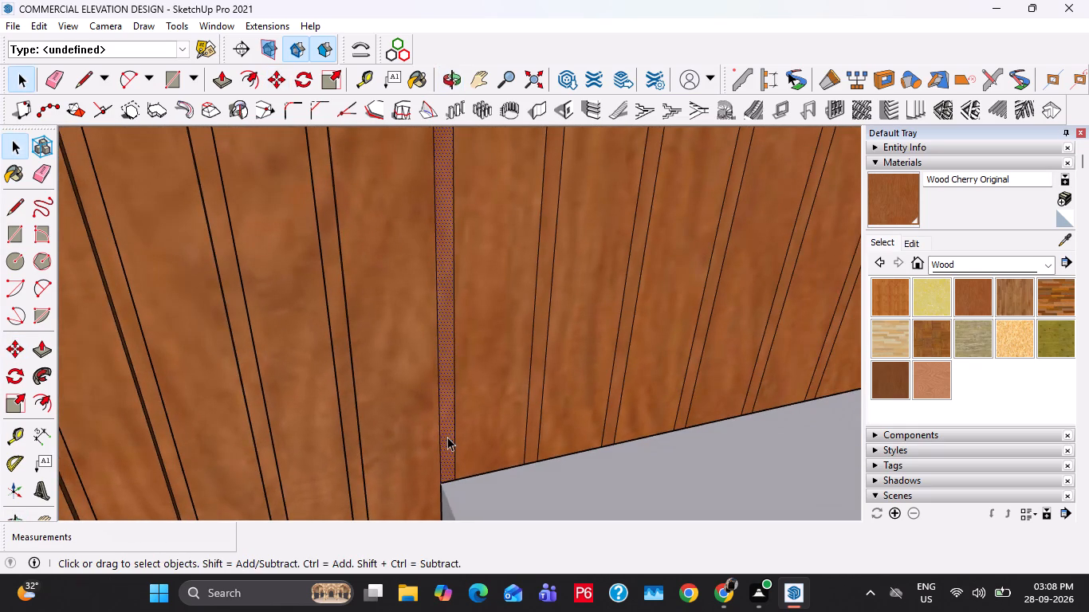
{"action": "key", "text": "p"}
{"action": "left_click", "coordinate": [447, 437]}
{"action": "scroll", "coordinate": [350, 413], "scroll_direction": "up", "scroll_amount": 4}
{"action": "middle_click", "coordinate": [350, 413]}
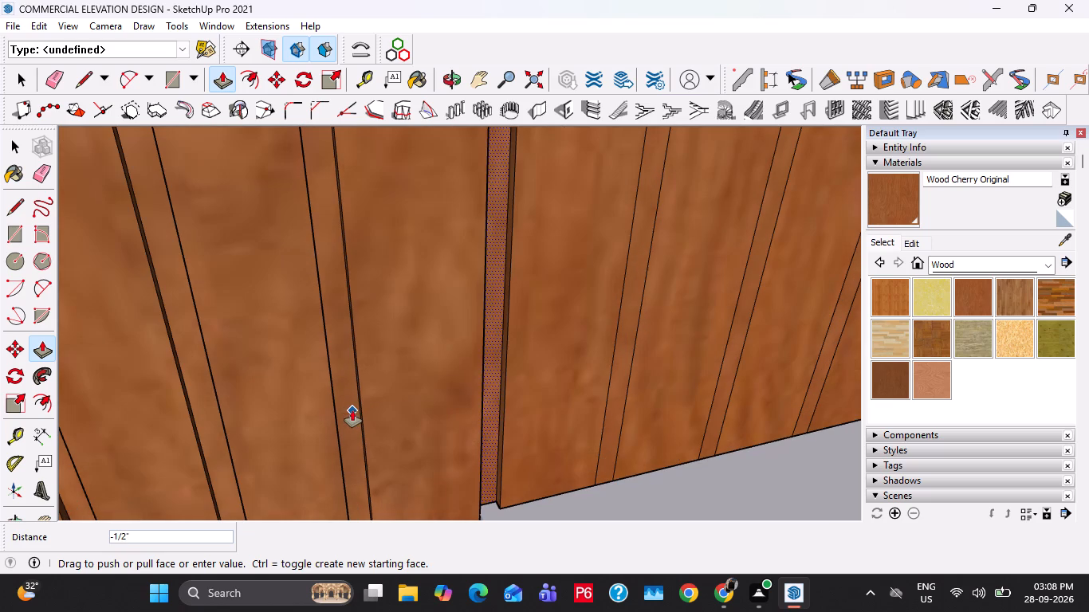
{"action": "left_click", "coordinate": [352, 410]}
Push the remaining eight groove strips of the widened cherry-wood panel in by 1/2".
{"action": "double_click", "coordinate": [614, 442]}
{"action": "double_click", "coordinate": [713, 446]}
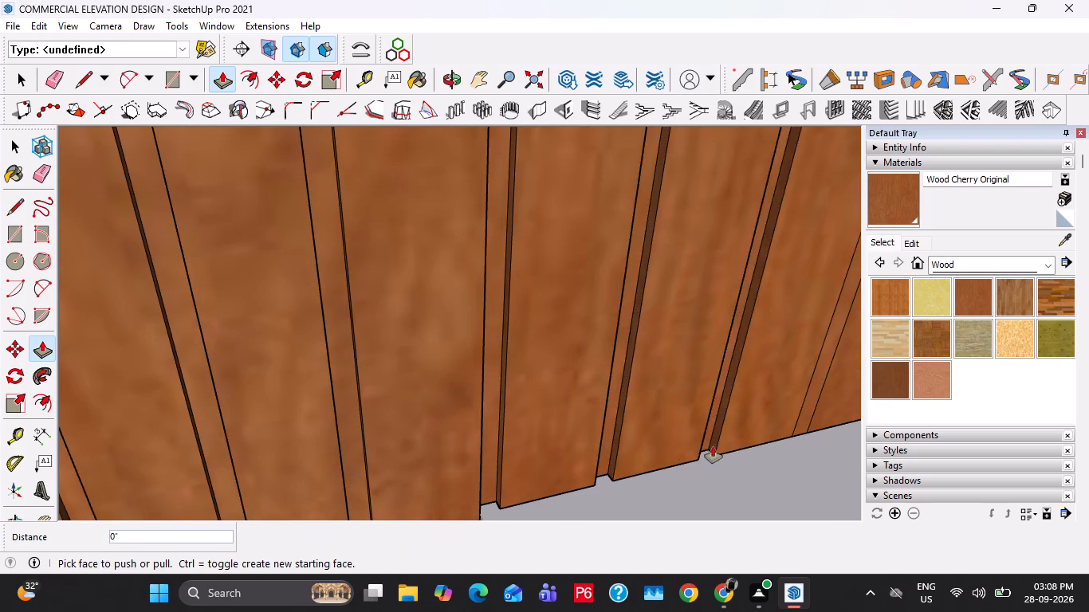
{"action": "middle_click_drag", "start_coordinate": [752, 474], "coordinate": [312, 496], "text": "shift"}
{"action": "double_click", "coordinate": [397, 423]}
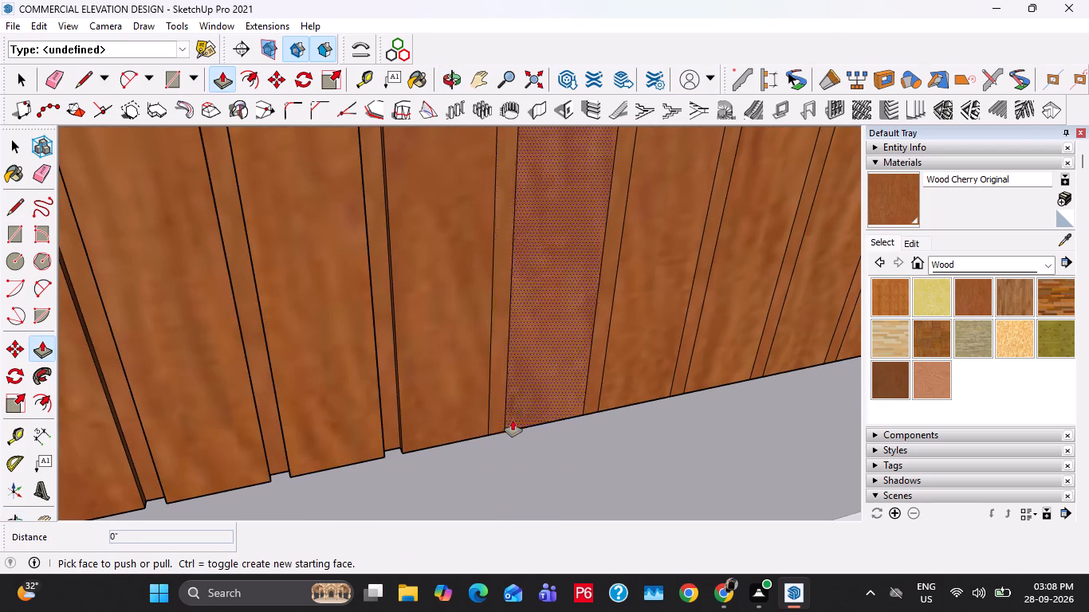
{"action": "double_click", "coordinate": [505, 418]}
{"action": "double_click", "coordinate": [590, 403]}
{"action": "middle_click_drag", "start_coordinate": [711, 418], "coordinate": [456, 462], "text": "shift"}
{"action": "double_click", "coordinate": [438, 418]}
{"action": "double_click", "coordinate": [528, 402]}
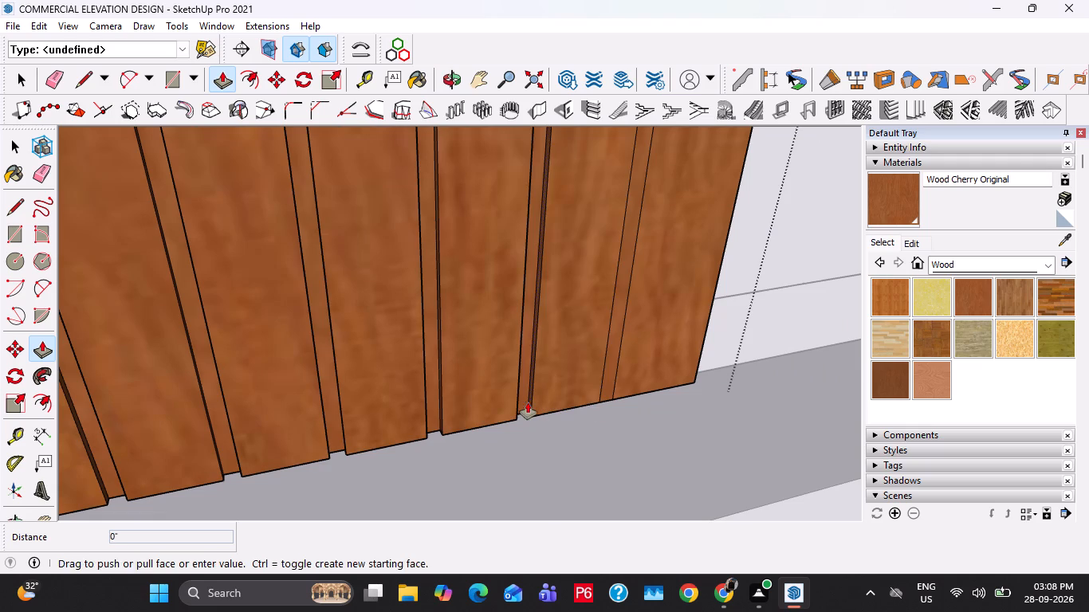
{"action": "double_click", "coordinate": [609, 399]}
{"action": "key", "text": "space"}
{"action": "scroll", "coordinate": [466, 440], "scroll_direction": "down", "scroll_amount": 20}
{"action": "scroll", "coordinate": [466, 440], "scroll_direction": "down", "scroll_amount": 7}
{"action": "key", "text": "Escape"}
{"action": "key", "text": "Escape"}
Draw a rectangle over the rooftop block's white front wall, from the cladding's top corner to the wall's far bottom corner.
{"action": "middle_click_drag", "start_coordinate": [553, 359], "coordinate": [549, 359]}
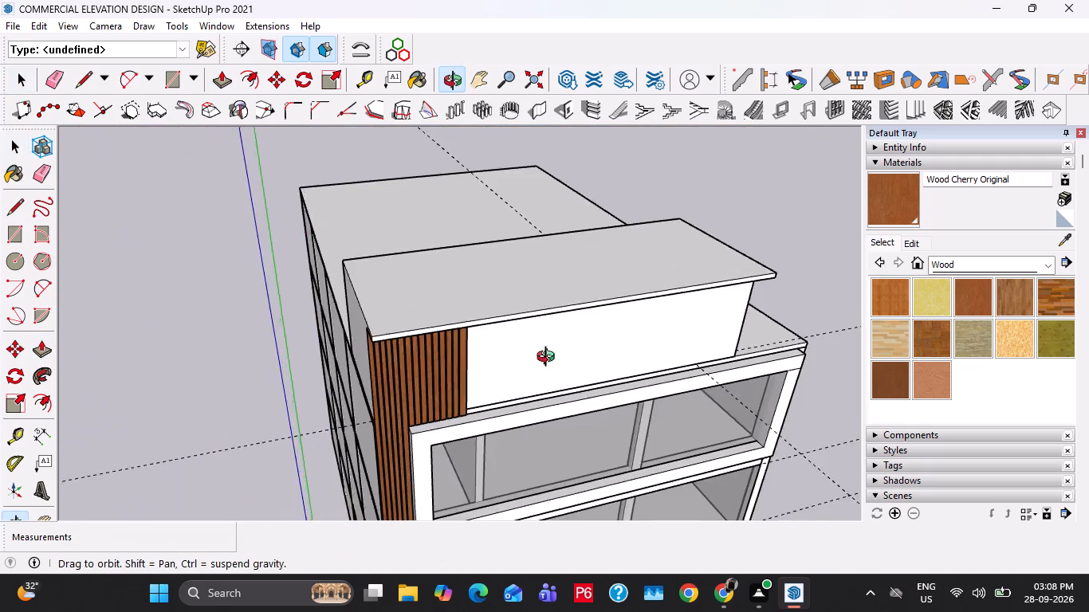
{"action": "middle_click_drag", "start_coordinate": [549, 359], "coordinate": [463, 239]}
{"action": "double_click", "coordinate": [460, 236]}
{"action": "left_click", "coordinate": [437, 220]}
{"action": "scroll", "coordinate": [427, 215], "scroll_direction": "up", "scroll_amount": 8}
{"action": "key", "text": "Escape"}
{"action": "key", "text": "Escape"}
{"action": "middle_click_drag", "start_coordinate": [438, 211], "coordinate": [368, 190]}
{"action": "scroll", "coordinate": [320, 164], "scroll_direction": "up", "scroll_amount": 14}
{"action": "key", "text": "r"}
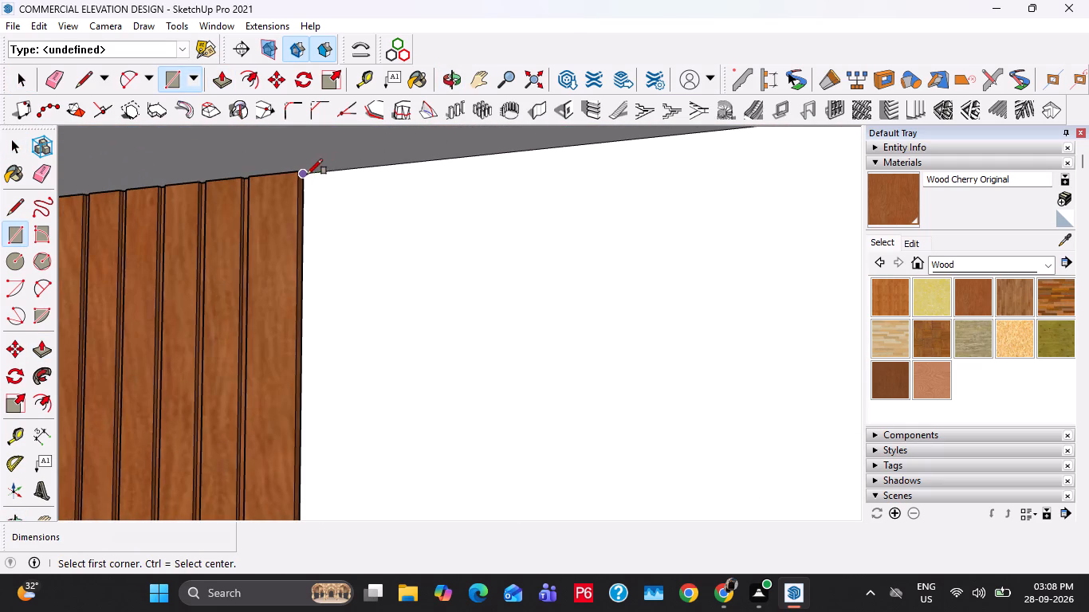
{"action": "left_click", "coordinate": [307, 175]}
{"action": "scroll", "coordinate": [525, 334], "scroll_direction": "down", "scroll_amount": 20}
{"action": "middle_click_drag", "start_coordinate": [670, 430], "coordinate": [325, 326], "text": "shift"}
{"action": "middle_click_drag", "start_coordinate": [649, 416], "coordinate": [649, 473]}
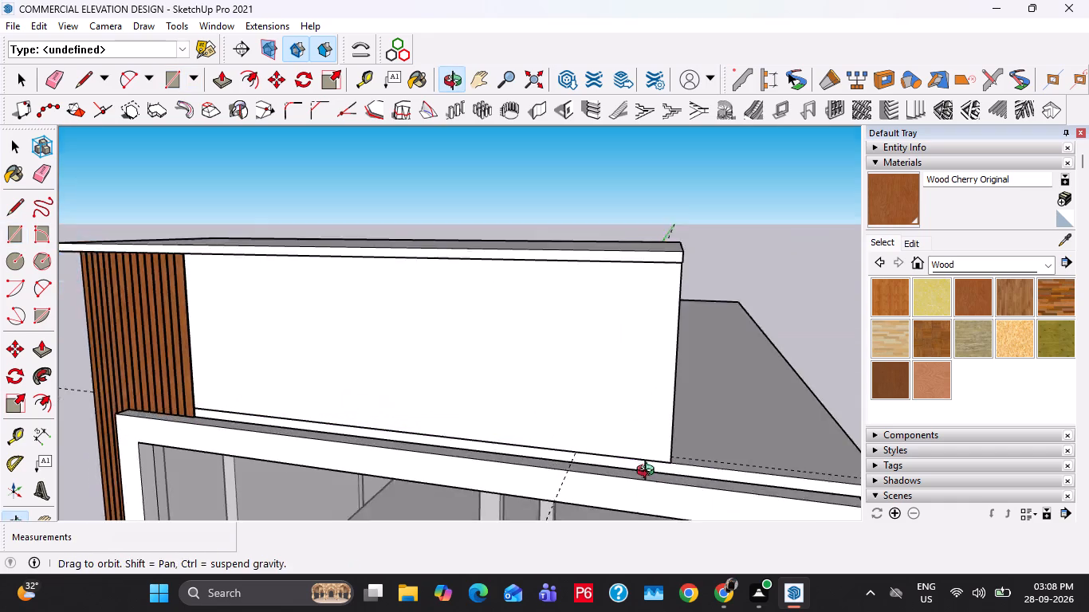
{"action": "middle_click_drag", "start_coordinate": [649, 473], "coordinate": [649, 475]}
{"action": "scroll", "coordinate": [666, 469], "scroll_direction": "up", "scroll_amount": 6}
{"action": "left_click", "coordinate": [669, 468]}
Extrude the new rectangle on the rooftop block's front wall by 0.5".
{"action": "key", "text": "space"}
{"action": "scroll", "coordinate": [621, 410], "scroll_direction": "down", "scroll_amount": 6}
{"action": "left_click", "coordinate": [516, 343]}
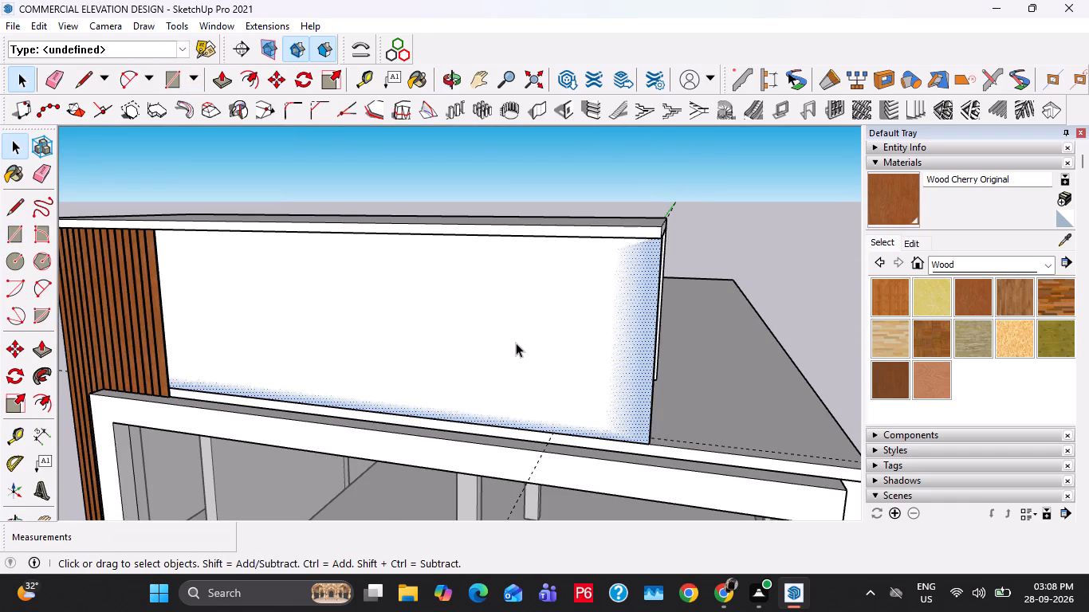
{"action": "key", "text": "p"}
{"action": "left_click", "coordinate": [516, 343]}
{"action": "type", "text": "0.5\""}
{"action": "key", "text": "Return"}
Select the whole extruded wall panel and make it a group.
{"action": "key", "text": "space"}
{"action": "triple_click", "coordinate": [510, 347]}
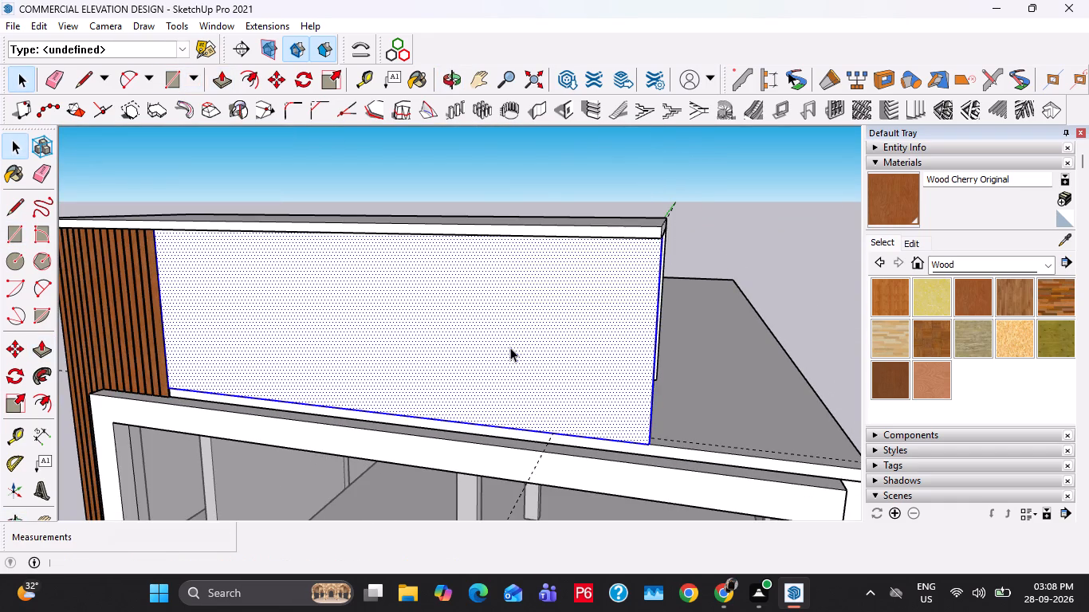
{"action": "right_click", "coordinate": [510, 347]}
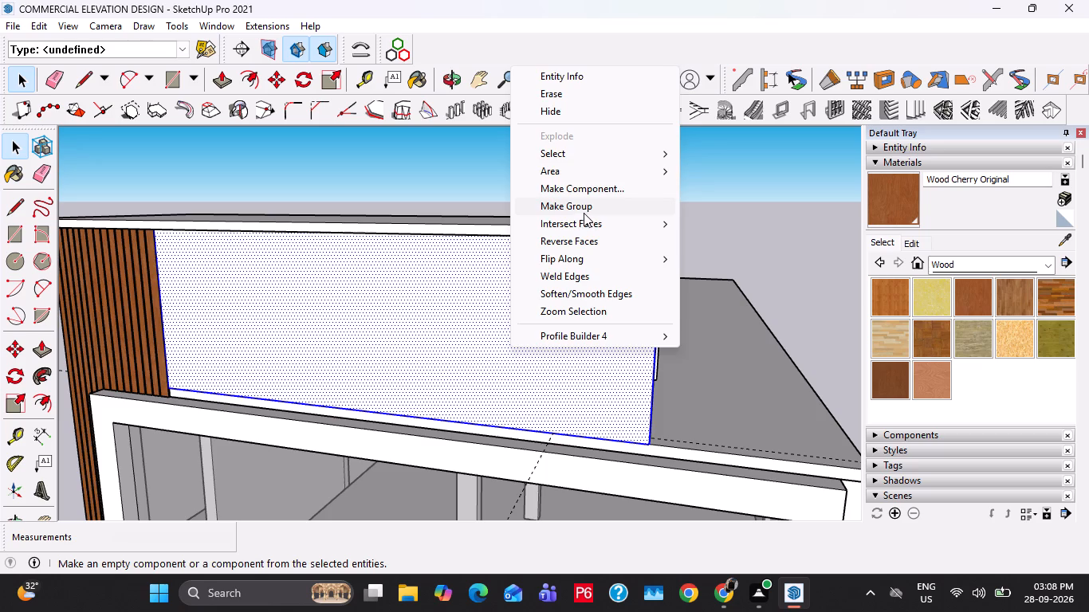
{"action": "left_click", "coordinate": [584, 214]}
Inside the wall panel group, extend the panel's bottom face down to the top of the frame below.
{"action": "scroll", "coordinate": [577, 390], "scroll_direction": "up", "scroll_amount": 14}
{"action": "middle_click_drag", "start_coordinate": [677, 484], "coordinate": [549, 356]}
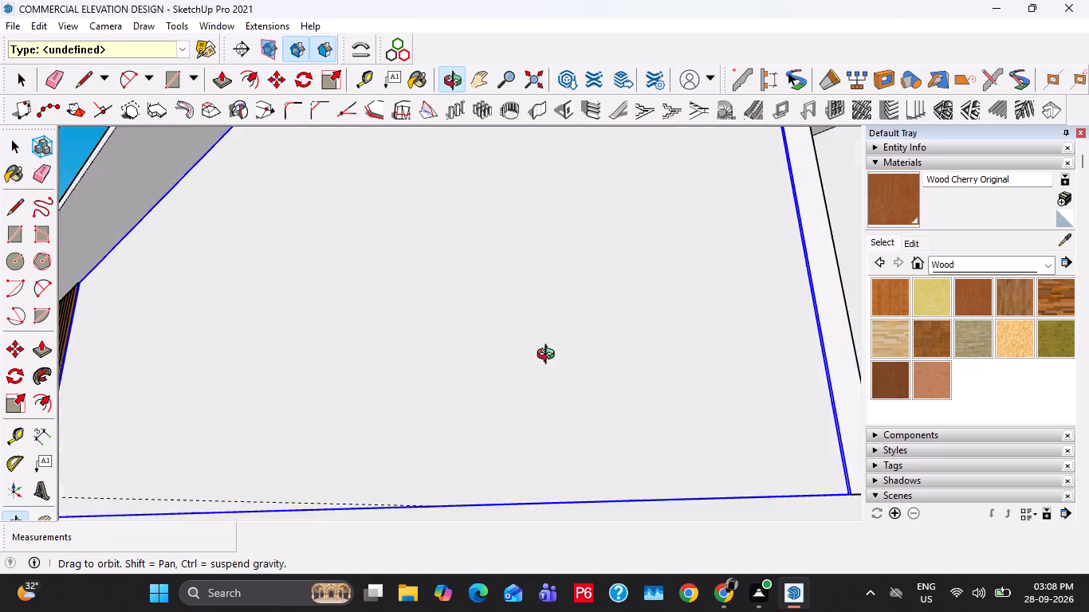
{"action": "middle_click_drag", "start_coordinate": [549, 356], "coordinate": [543, 349]}
{"action": "middle_click_drag", "start_coordinate": [754, 433], "coordinate": [584, 338], "text": "shift"}
{"action": "double_click", "coordinate": [586, 335]}
{"action": "scroll", "coordinate": [701, 393], "scroll_direction": "up", "scroll_amount": 3}
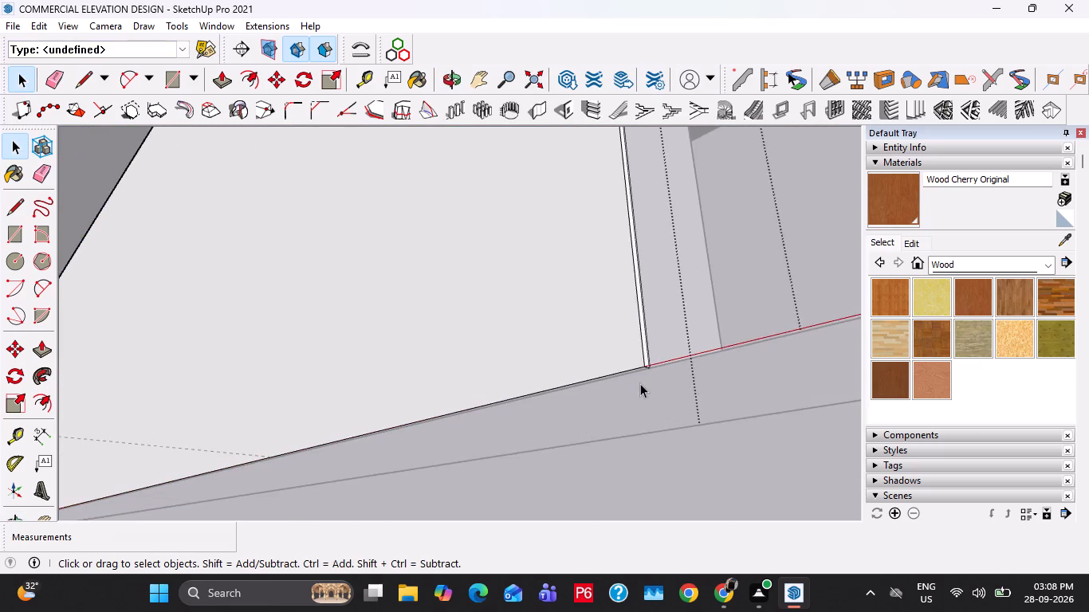
{"action": "scroll", "coordinate": [640, 383], "scroll_direction": "up", "scroll_amount": 3}
{"action": "left_click", "coordinate": [636, 368]}
{"action": "key", "text": "p"}
{"action": "left_click", "coordinate": [636, 368]}
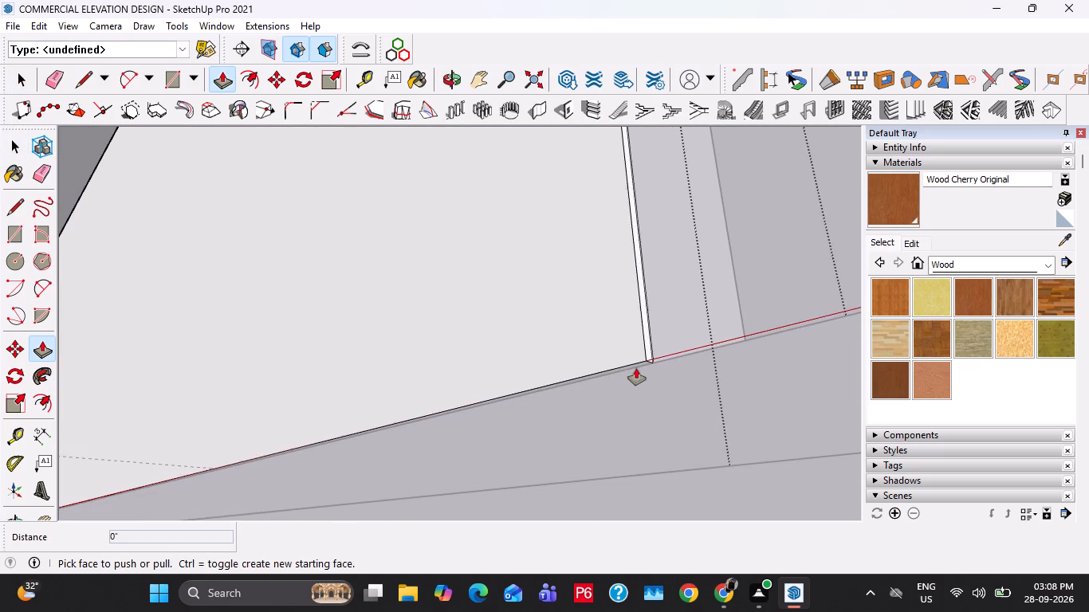
{"action": "left_click", "coordinate": [639, 366]}
{"action": "middle_click_drag", "start_coordinate": [640, 418], "coordinate": [701, 584]}
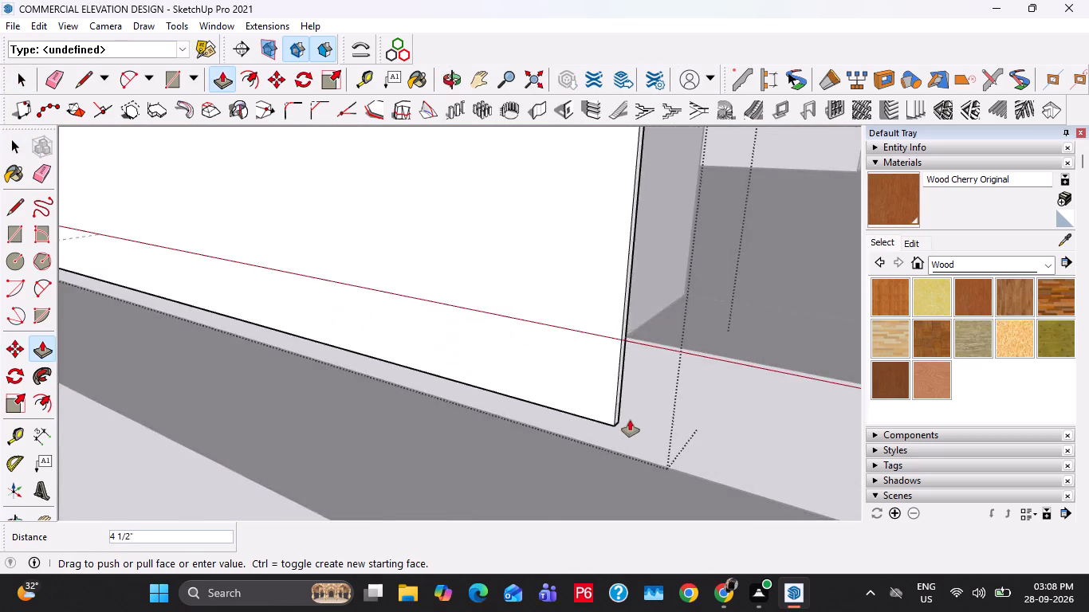
{"action": "scroll", "coordinate": [630, 420], "scroll_direction": "down", "scroll_amount": 5}
{"action": "left_click", "coordinate": [697, 465]}
{"action": "key", "text": "space"}
{"action": "scroll", "coordinate": [694, 450], "scroll_direction": "down", "scroll_amount": 18}
{"action": "key", "text": "Escape"}
{"action": "key", "text": "Escape"}
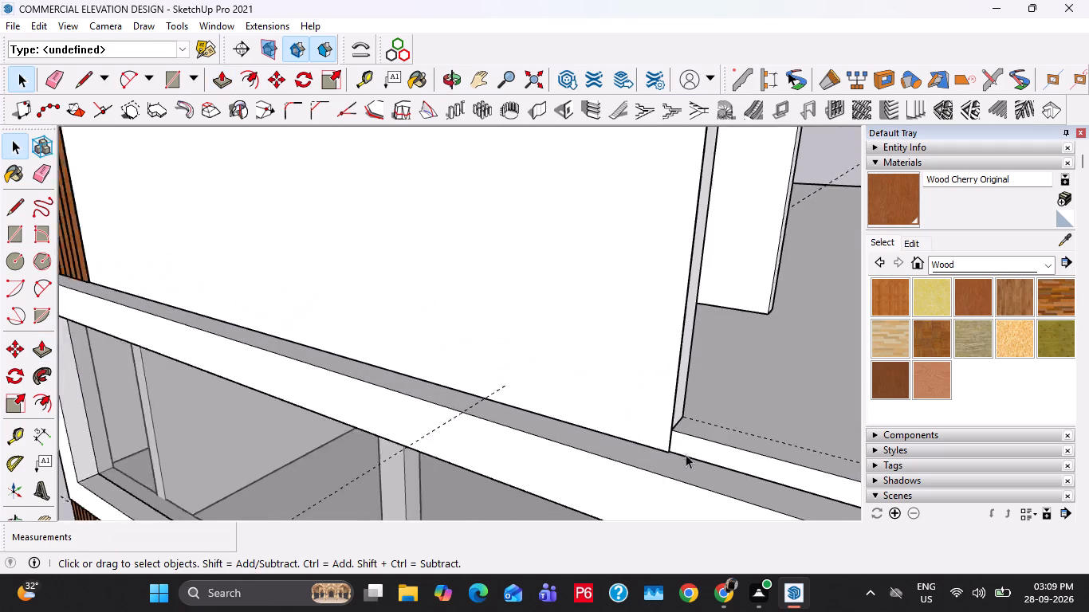
Examine the rooftop block's wall panelling and joint lines in the reference image.
{"action": "scroll", "coordinate": [686, 454], "scroll_direction": "down", "scroll_amount": 2}
{"action": "middle_click_drag", "start_coordinate": [337, 378], "coordinate": [421, 373]}
{"action": "scroll", "coordinate": [435, 371], "scroll_direction": "down", "scroll_amount": 14}
{"action": "middle_click_drag", "start_coordinate": [427, 414], "coordinate": [545, 246]}
{"action": "scroll", "coordinate": [466, 414], "scroll_direction": "up", "scroll_amount": 11}
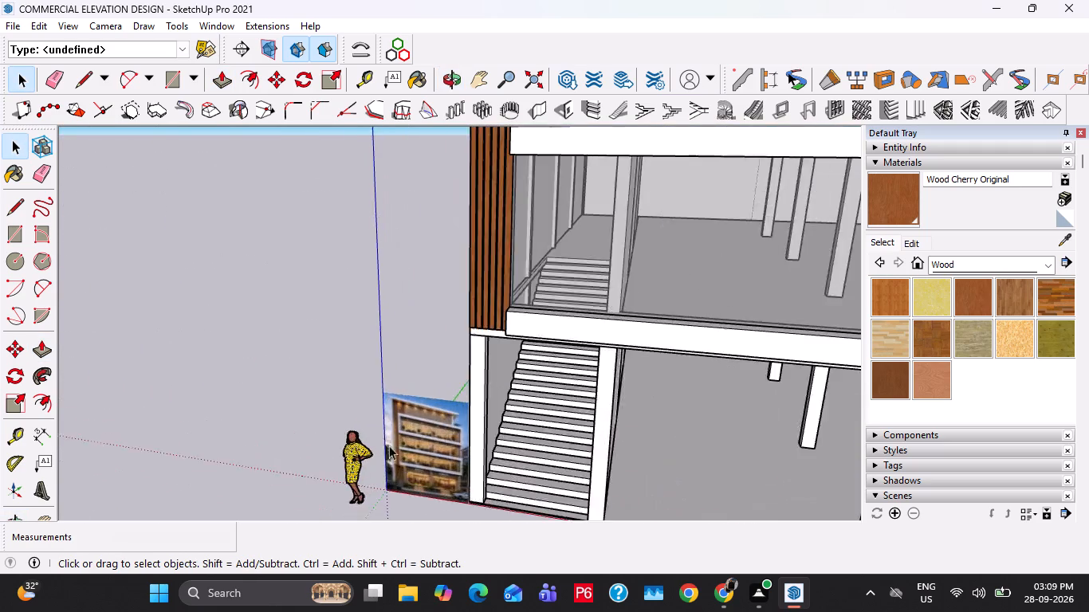
{"action": "scroll", "coordinate": [389, 445], "scroll_direction": "up", "scroll_amount": 19}
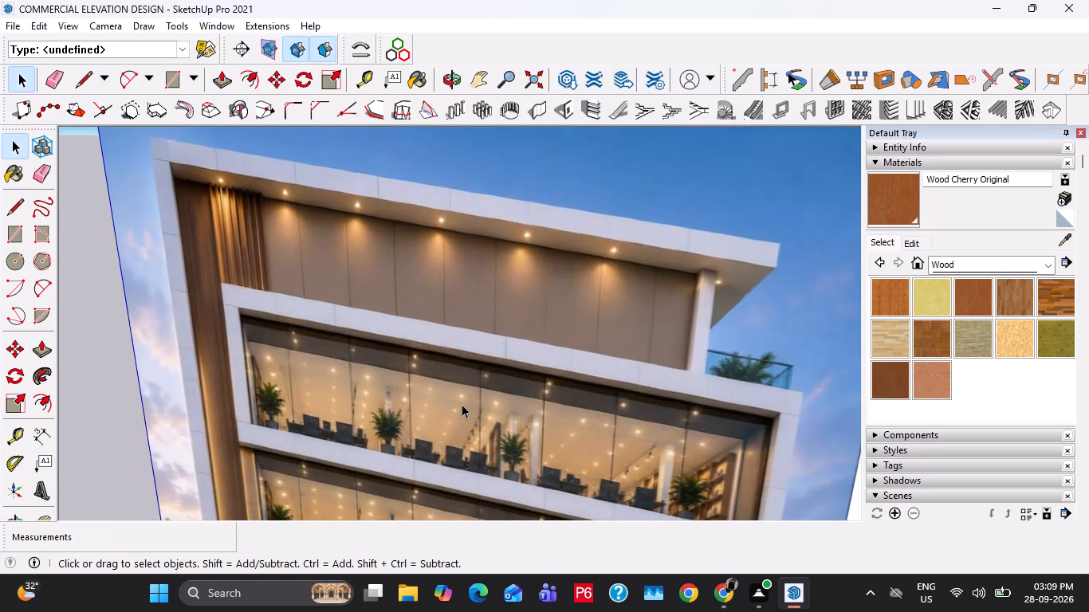
{"action": "scroll", "coordinate": [383, 379], "scroll_direction": "down", "scroll_amount": 1}
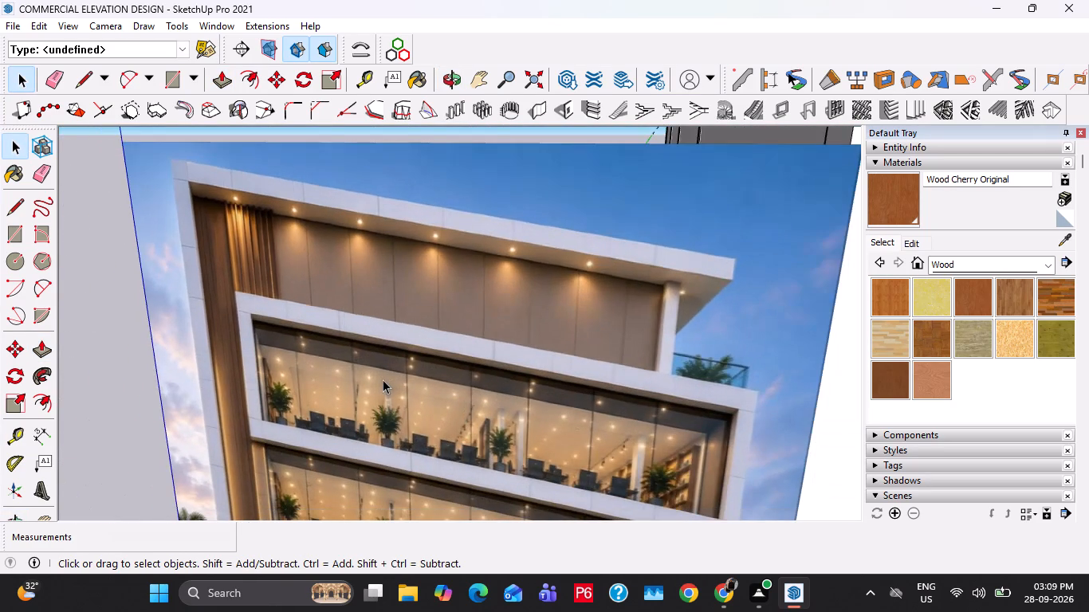
{"action": "scroll", "coordinate": [383, 379], "scroll_direction": "down", "scroll_amount": 9}
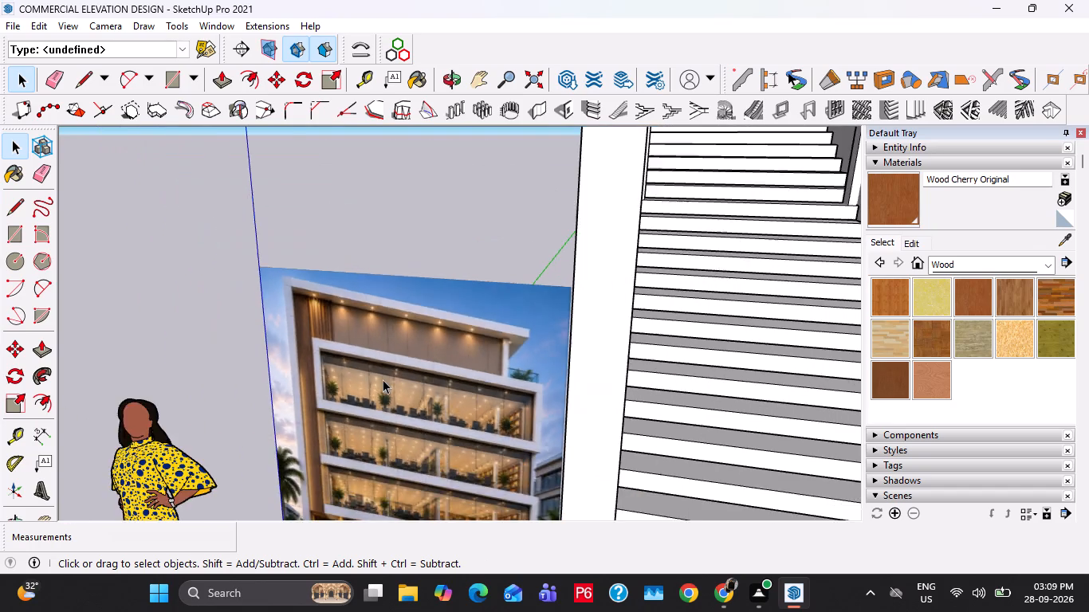
{"action": "scroll", "coordinate": [383, 379], "scroll_direction": "down", "scroll_amount": 6}
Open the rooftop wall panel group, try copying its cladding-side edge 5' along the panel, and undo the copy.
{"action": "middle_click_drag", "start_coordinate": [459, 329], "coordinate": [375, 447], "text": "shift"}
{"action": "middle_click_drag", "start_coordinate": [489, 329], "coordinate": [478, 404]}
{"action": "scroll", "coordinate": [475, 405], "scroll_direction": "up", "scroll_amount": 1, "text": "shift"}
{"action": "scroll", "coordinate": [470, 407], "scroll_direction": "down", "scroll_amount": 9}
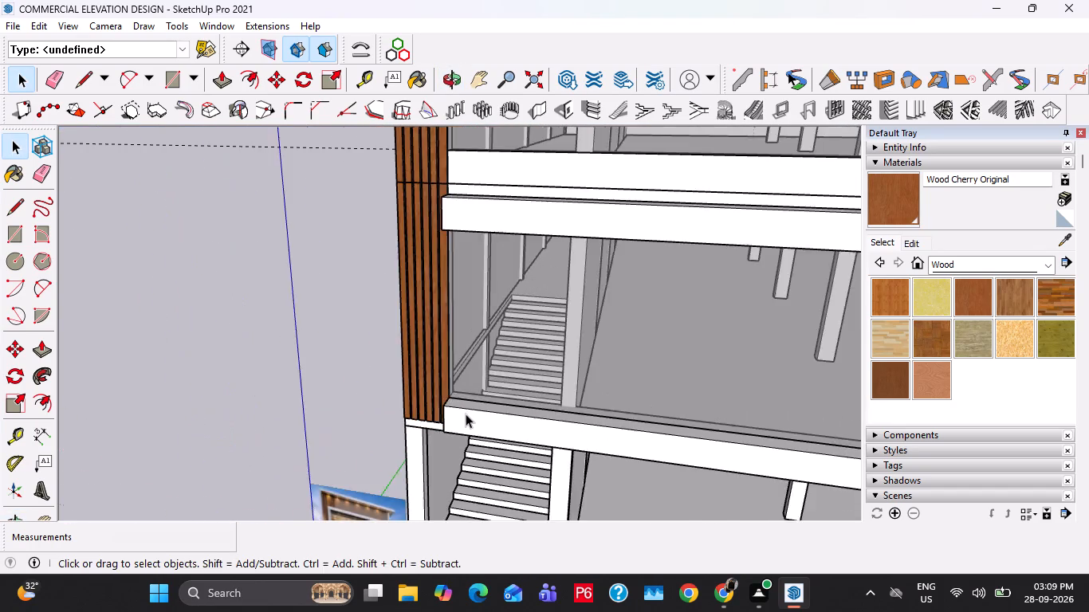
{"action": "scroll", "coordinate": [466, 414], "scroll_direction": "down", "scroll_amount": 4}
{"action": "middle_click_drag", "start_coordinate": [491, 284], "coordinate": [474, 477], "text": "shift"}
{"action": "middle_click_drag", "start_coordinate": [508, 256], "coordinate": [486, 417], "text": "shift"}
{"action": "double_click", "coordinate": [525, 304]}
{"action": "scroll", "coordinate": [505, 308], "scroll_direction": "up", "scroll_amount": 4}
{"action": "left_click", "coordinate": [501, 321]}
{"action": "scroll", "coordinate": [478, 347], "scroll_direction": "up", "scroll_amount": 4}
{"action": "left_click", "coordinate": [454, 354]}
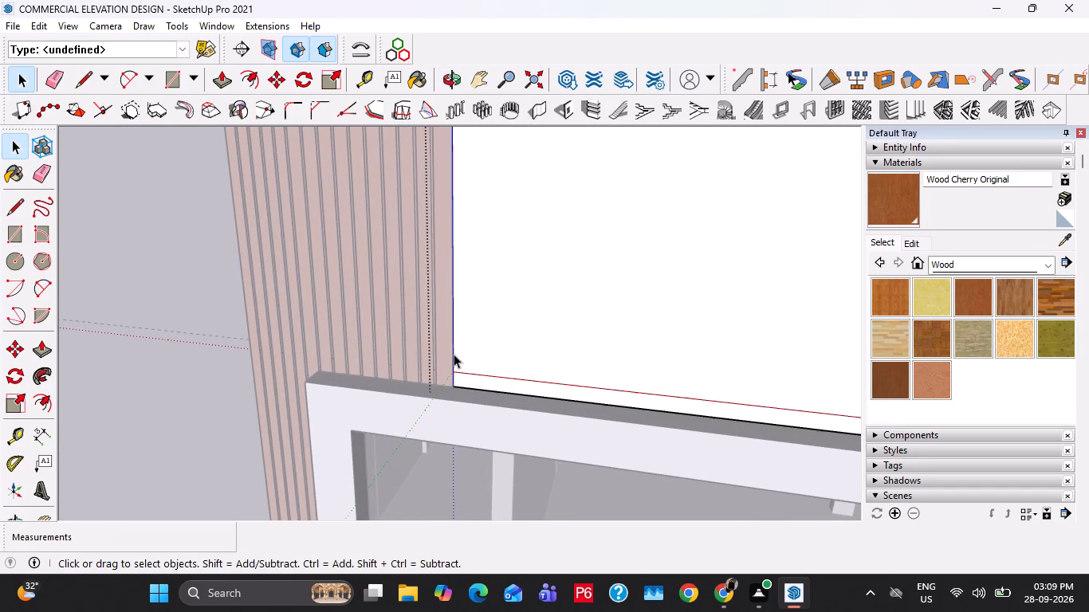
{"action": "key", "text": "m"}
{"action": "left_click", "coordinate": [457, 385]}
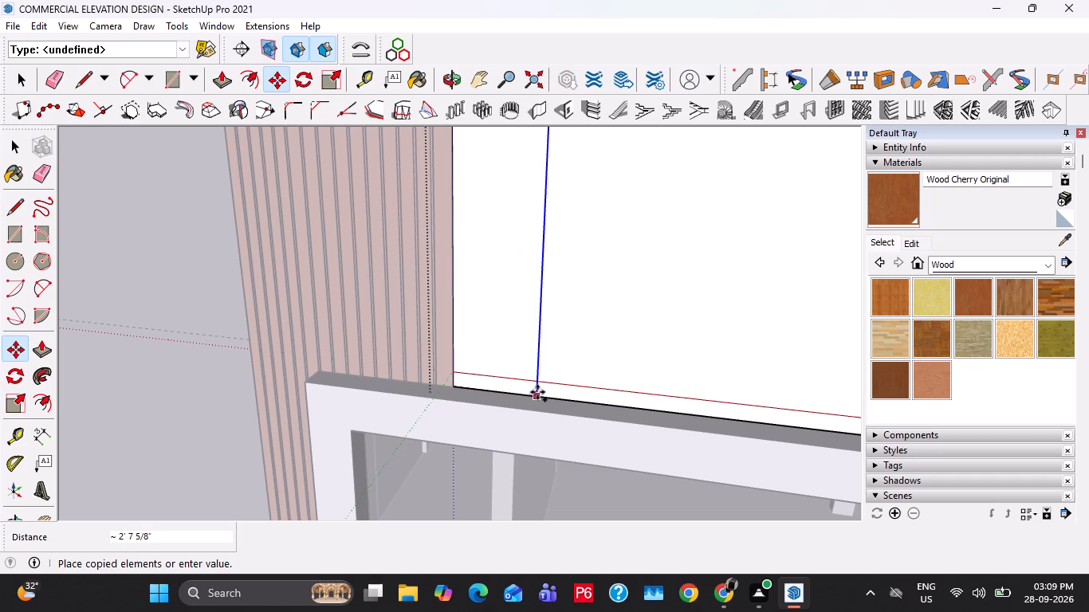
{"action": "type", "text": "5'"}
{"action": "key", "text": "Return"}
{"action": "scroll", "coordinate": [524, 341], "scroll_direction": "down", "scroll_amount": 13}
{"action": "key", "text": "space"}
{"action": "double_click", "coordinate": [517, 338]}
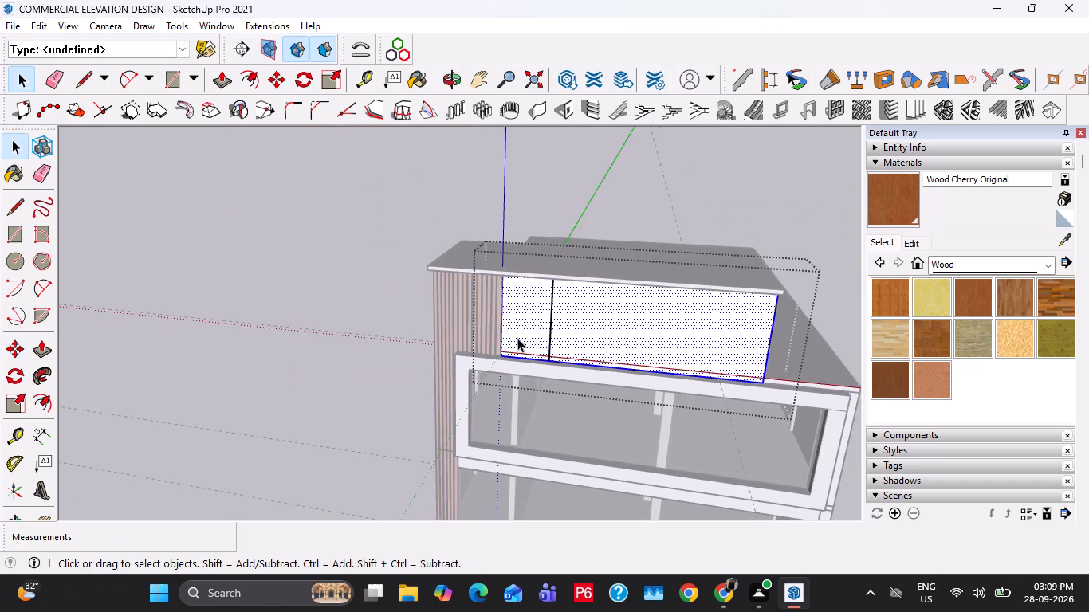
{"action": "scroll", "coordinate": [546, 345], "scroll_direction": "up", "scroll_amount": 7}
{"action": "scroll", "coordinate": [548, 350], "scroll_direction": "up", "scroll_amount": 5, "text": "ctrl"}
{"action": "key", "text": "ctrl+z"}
Place a vertical guide 5' from the rooftop wall panel's cladding-side edge.
{"action": "scroll", "coordinate": [446, 354], "scroll_direction": "up", "scroll_amount": 12}
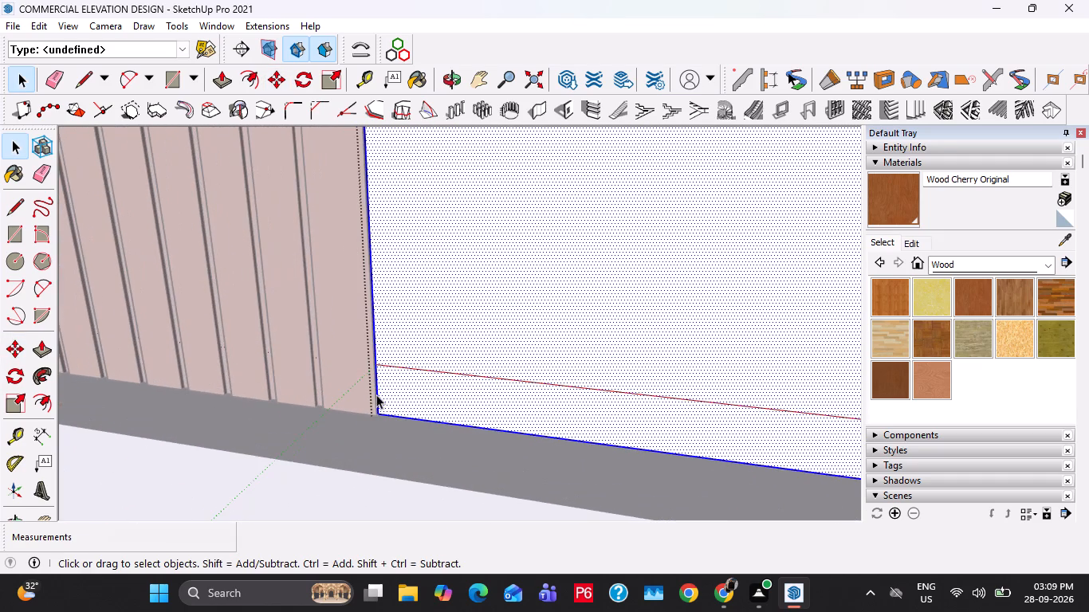
{"action": "scroll", "coordinate": [379, 399], "scroll_direction": "down", "scroll_amount": 6}
{"action": "key", "text": "t"}
{"action": "left_click", "coordinate": [379, 339]}
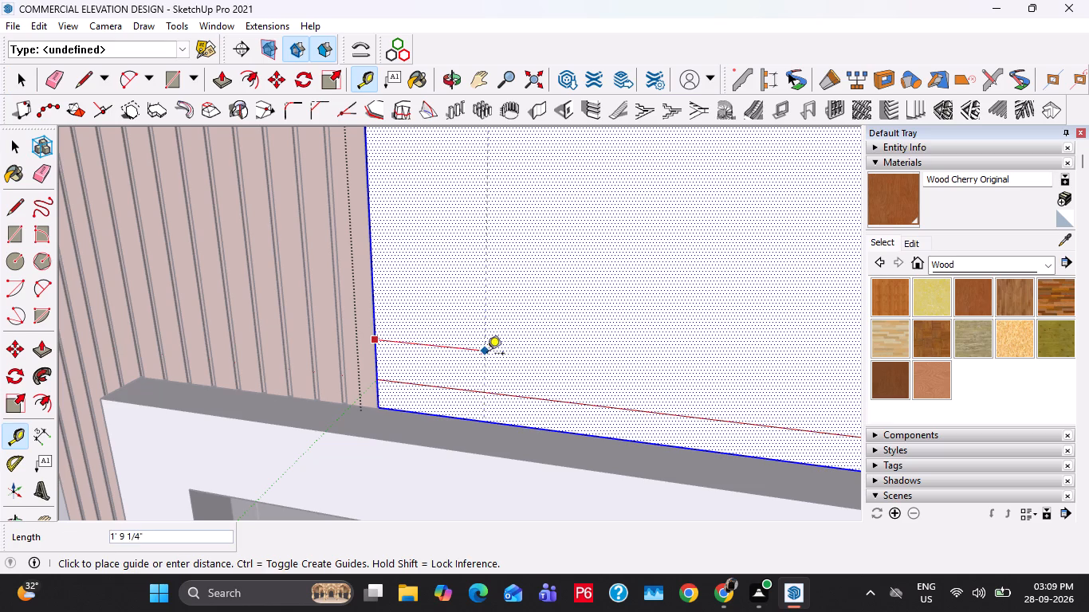
{"action": "type", "text": "5'"}
{"action": "key", "text": "Return"}
{"action": "key", "text": "space"}
Draw a vertical line along the guide from the wall panel's bottom edge to its top edge.
{"action": "scroll", "coordinate": [487, 350], "scroll_direction": "down", "scroll_amount": 1}
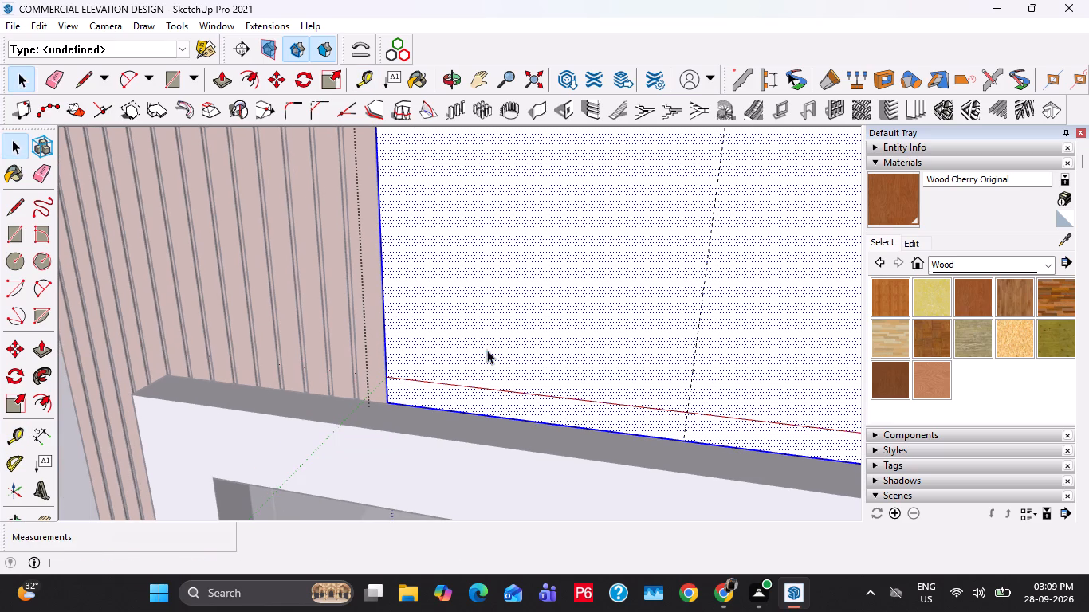
{"action": "key", "text": "l"}
{"action": "left_click", "coordinate": [685, 441]}
{"action": "scroll", "coordinate": [704, 320], "scroll_direction": "down", "scroll_amount": 4}
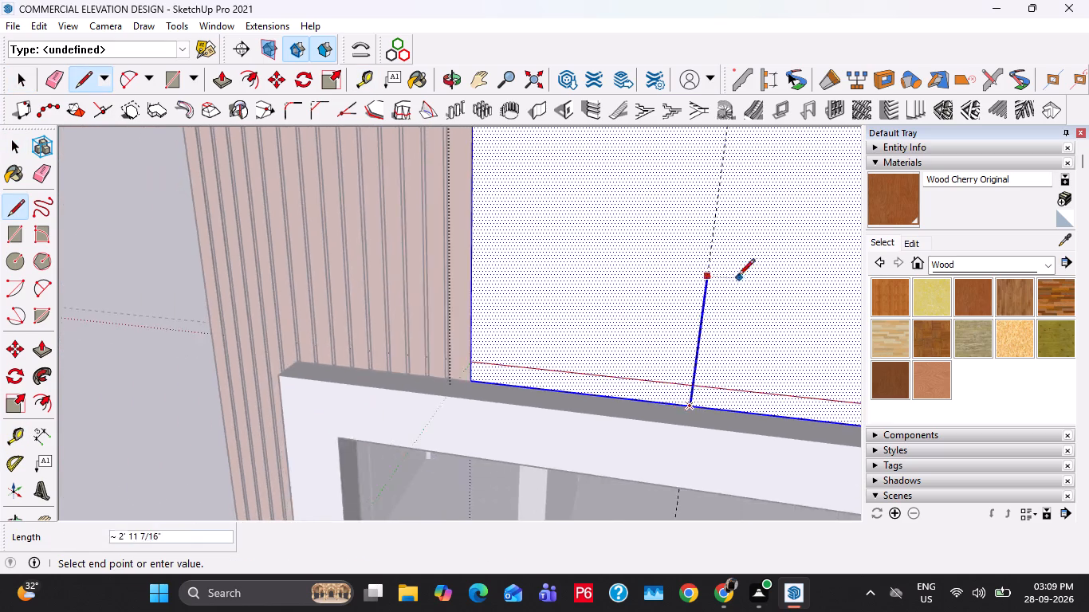
{"action": "middle_click_drag", "start_coordinate": [735, 277], "coordinate": [643, 453], "text": "shift"}
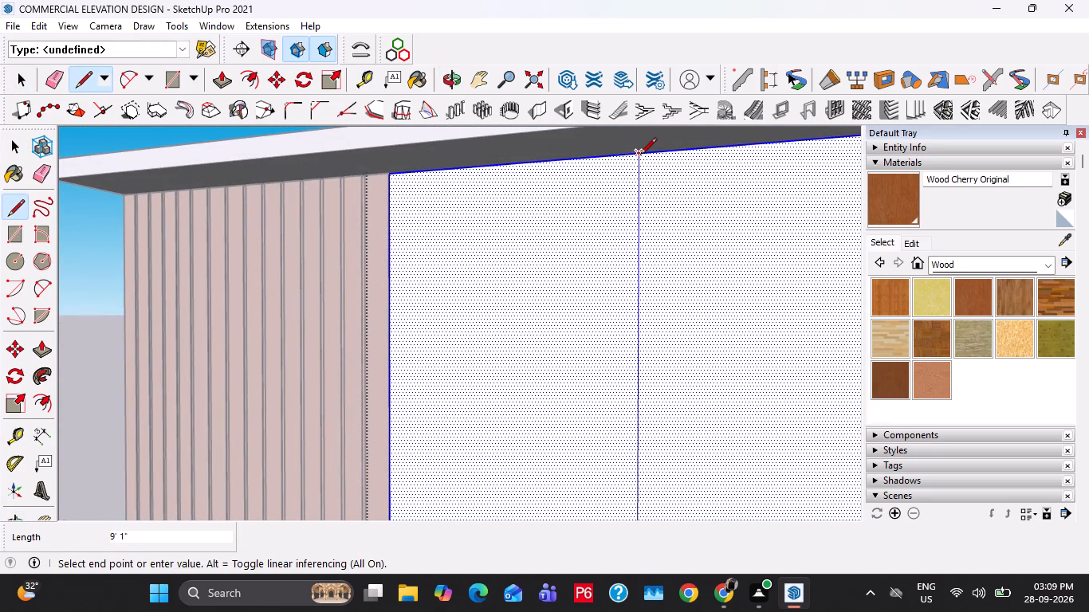
{"action": "left_click", "coordinate": [640, 155]}
{"action": "key", "text": "space"}
Copy the vertical joint line along the wall panel at 5' spacing, making 4 copies.
{"action": "scroll", "coordinate": [655, 235], "scroll_direction": "down", "scroll_amount": 9}
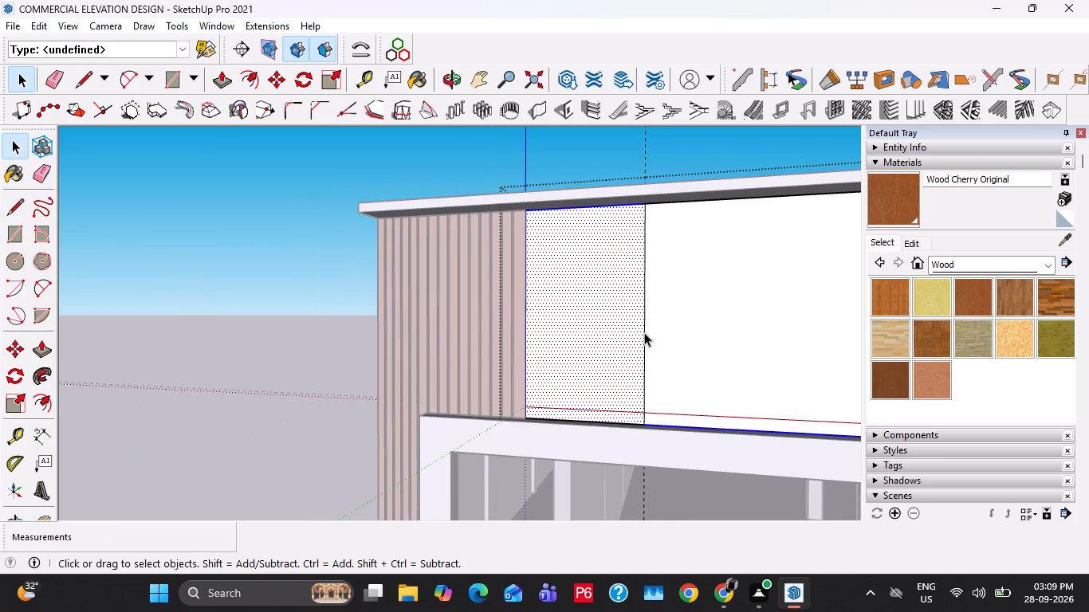
{"action": "left_click", "coordinate": [644, 332]}
{"action": "key", "text": "m"}
{"action": "middle_click_drag", "start_coordinate": [535, 408], "coordinate": [552, 501]}
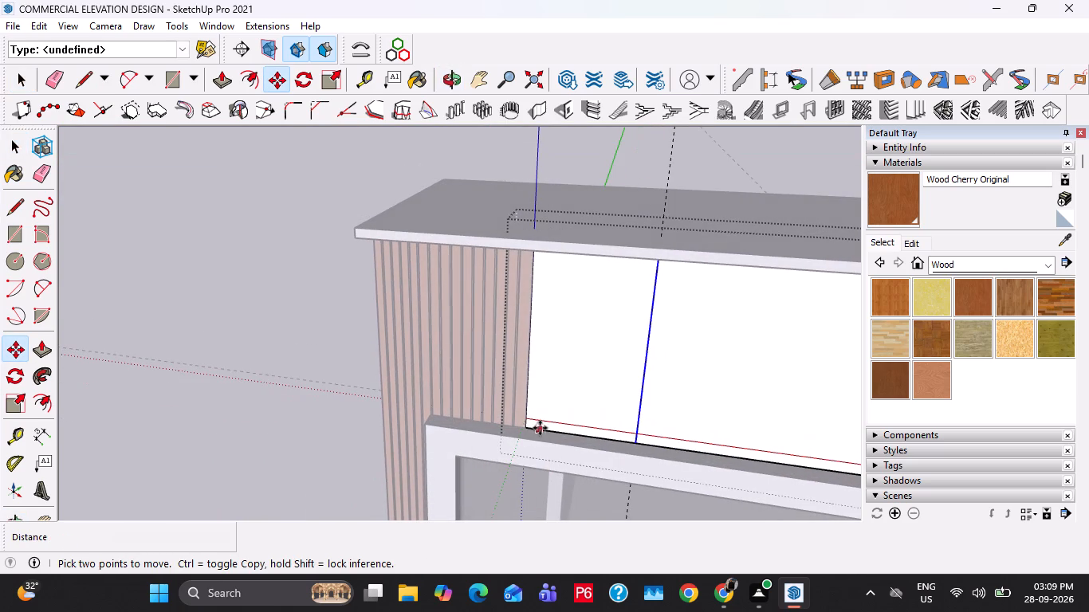
{"action": "left_click", "coordinate": [532, 426]}
{"action": "left_click", "coordinate": [637, 440]}
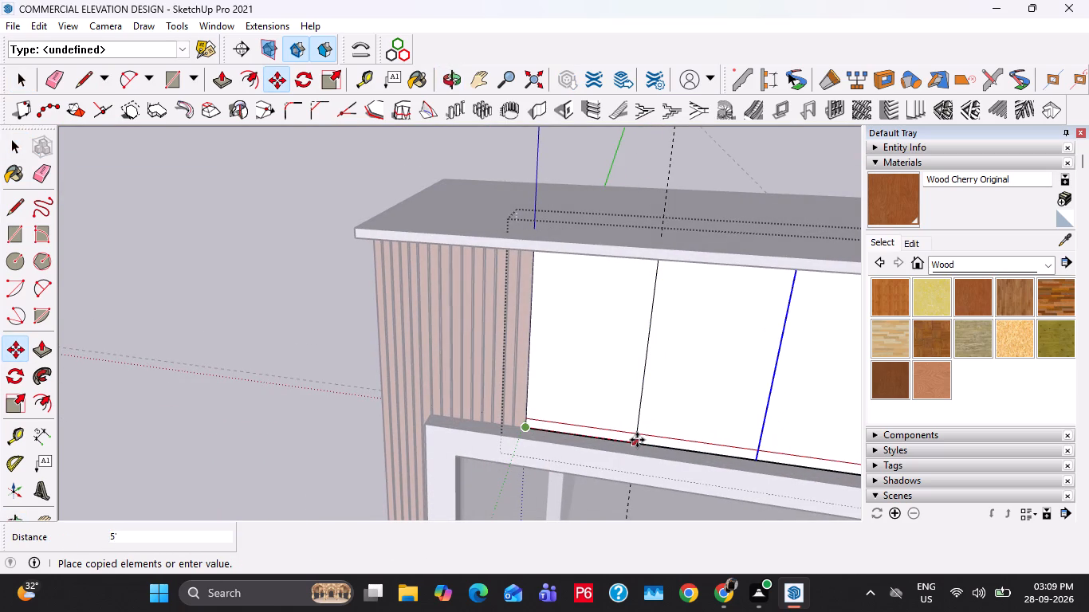
{"action": "type", "text": "X4"}
{"action": "key", "text": "Return"}
{"action": "scroll", "coordinate": [578, 394], "scroll_direction": "down", "scroll_amount": 10}
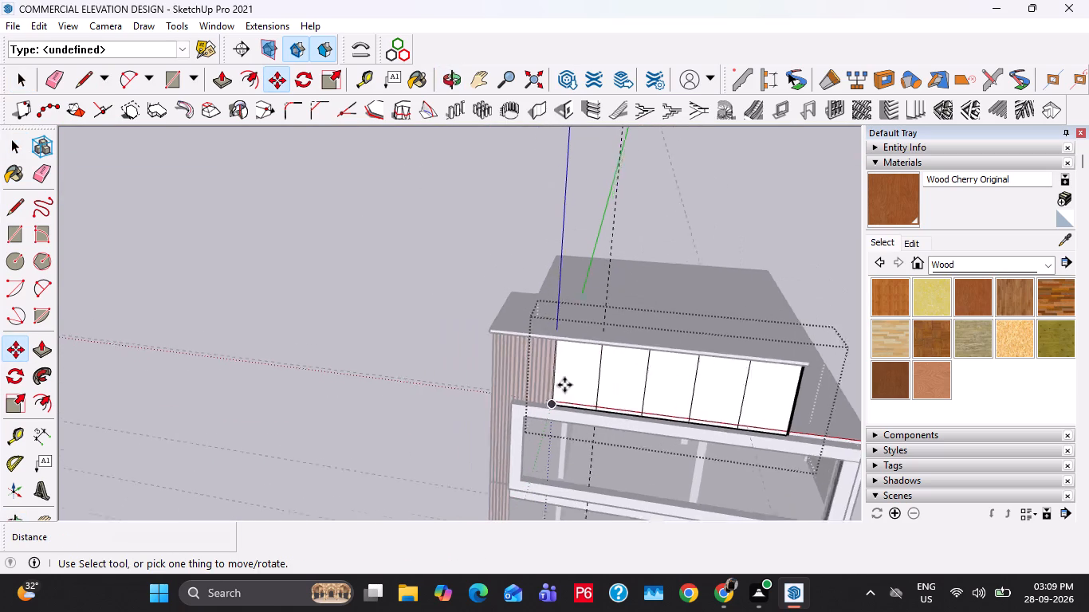
{"action": "scroll", "coordinate": [564, 385], "scroll_direction": "down", "scroll_amount": 1}
{"action": "key", "text": "space"}
Erase the surplus line copy lying just beyond the wall panel's far end.
{"action": "scroll", "coordinate": [782, 412], "scroll_direction": "up", "scroll_amount": 20}
{"action": "scroll", "coordinate": [782, 412], "scroll_direction": "up", "scroll_amount": 1}
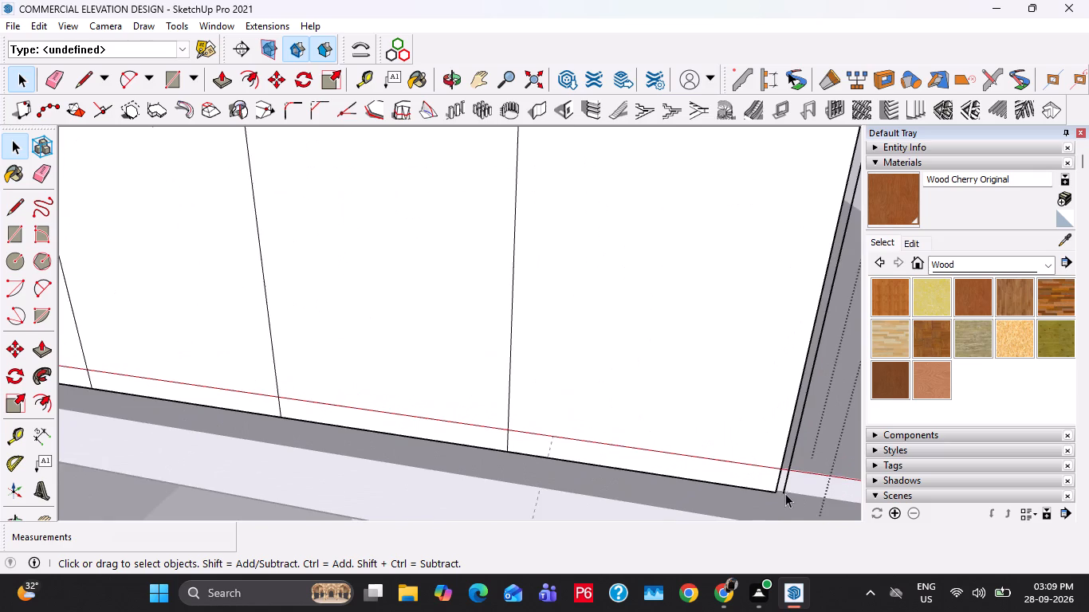
{"action": "scroll", "coordinate": [785, 493], "scroll_direction": "up", "scroll_amount": 2}
{"action": "key", "text": "e"}
{"action": "left_click", "coordinate": [785, 471]}
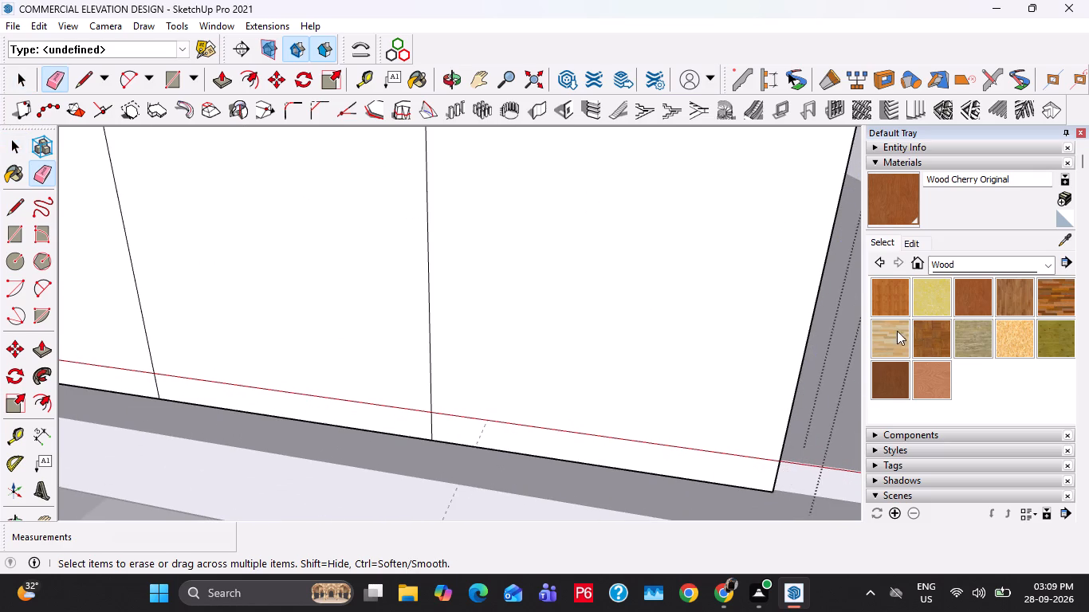
{"action": "key", "text": "space"}
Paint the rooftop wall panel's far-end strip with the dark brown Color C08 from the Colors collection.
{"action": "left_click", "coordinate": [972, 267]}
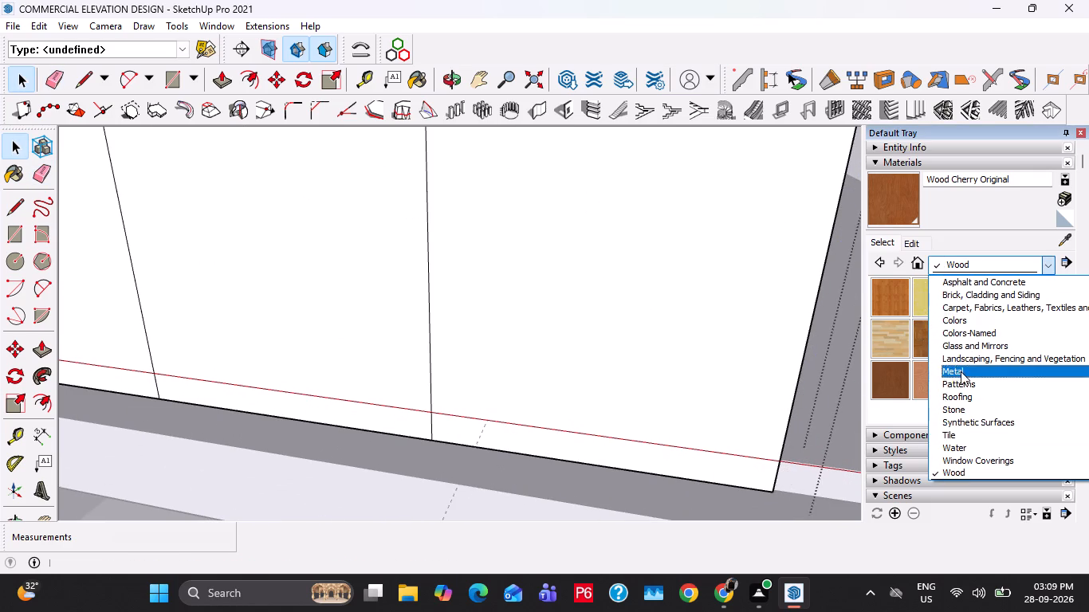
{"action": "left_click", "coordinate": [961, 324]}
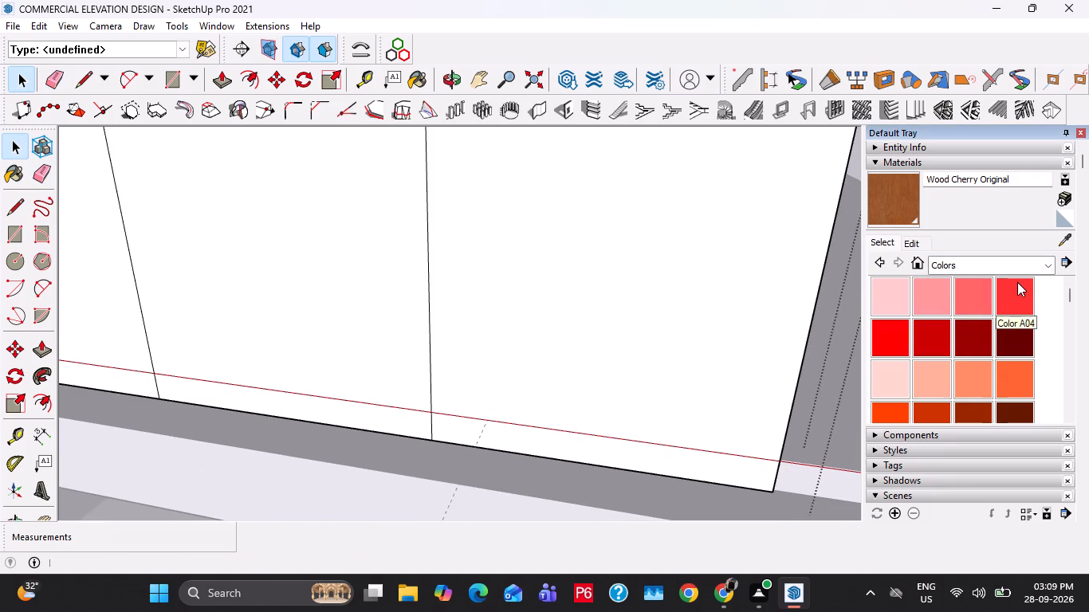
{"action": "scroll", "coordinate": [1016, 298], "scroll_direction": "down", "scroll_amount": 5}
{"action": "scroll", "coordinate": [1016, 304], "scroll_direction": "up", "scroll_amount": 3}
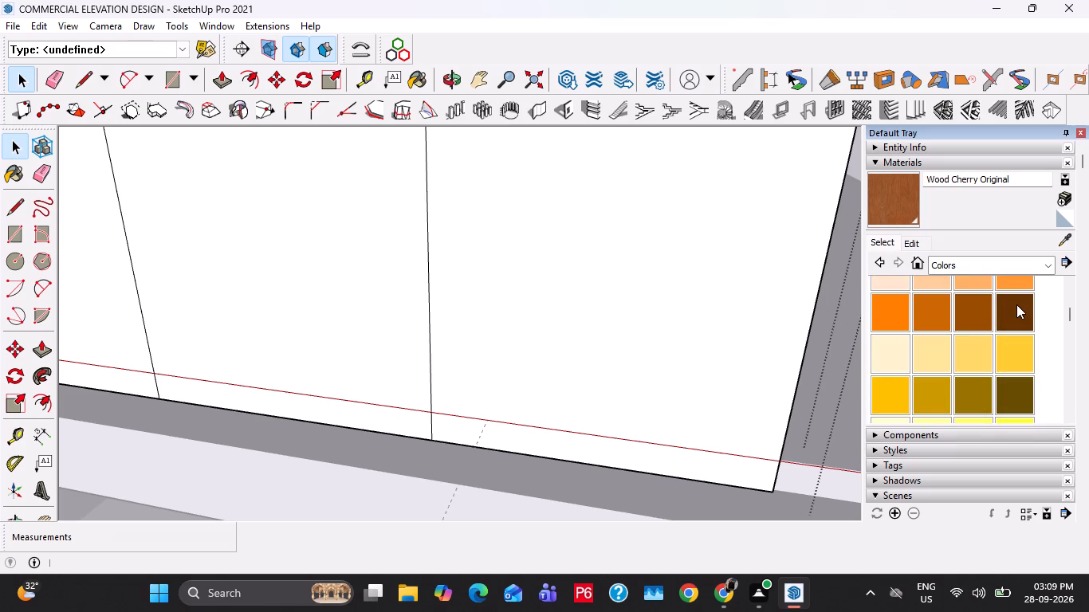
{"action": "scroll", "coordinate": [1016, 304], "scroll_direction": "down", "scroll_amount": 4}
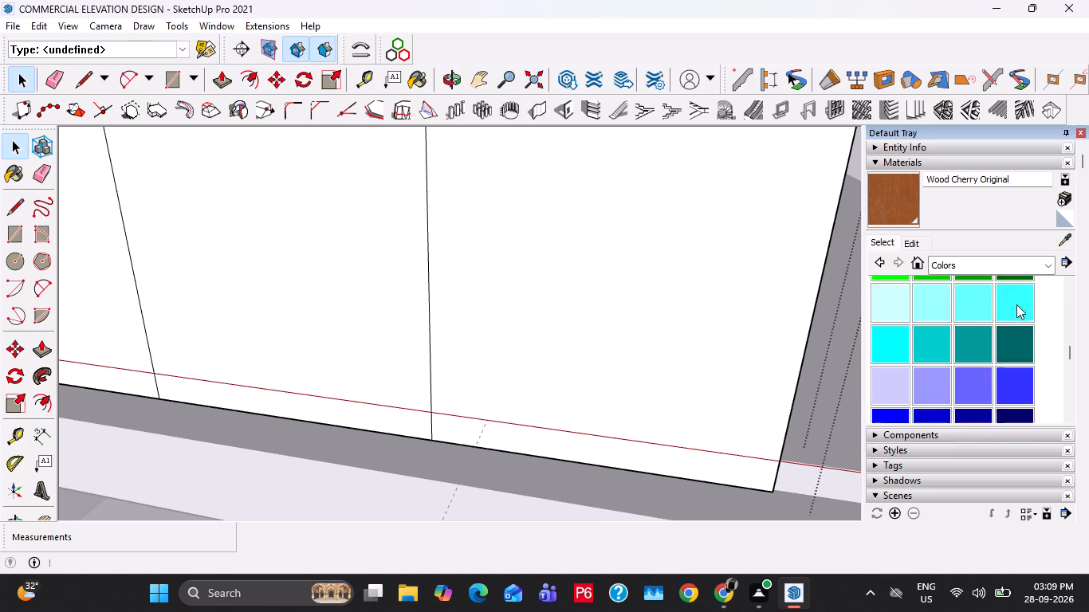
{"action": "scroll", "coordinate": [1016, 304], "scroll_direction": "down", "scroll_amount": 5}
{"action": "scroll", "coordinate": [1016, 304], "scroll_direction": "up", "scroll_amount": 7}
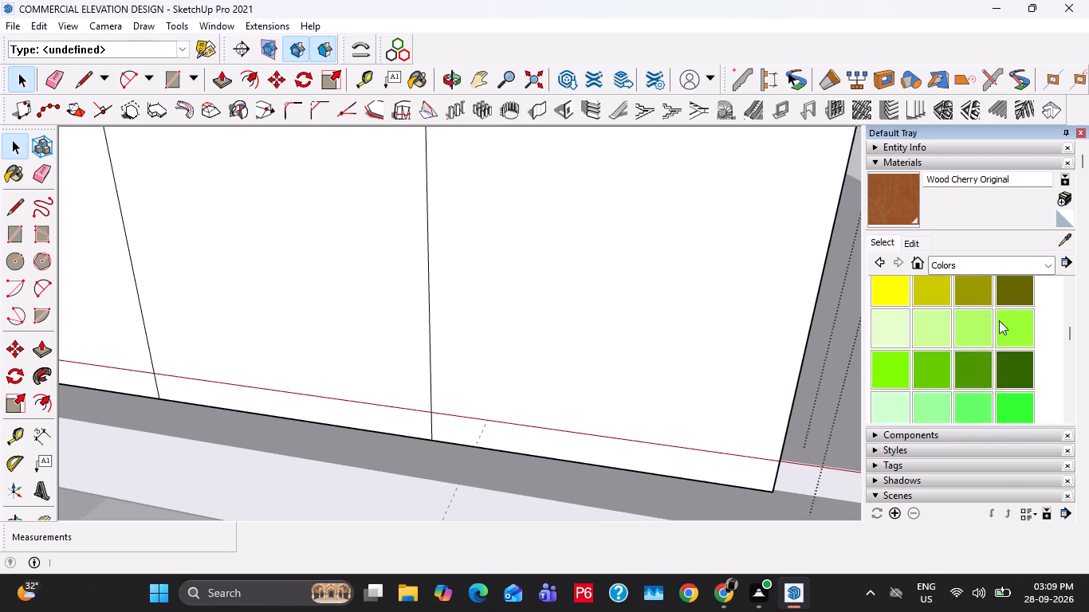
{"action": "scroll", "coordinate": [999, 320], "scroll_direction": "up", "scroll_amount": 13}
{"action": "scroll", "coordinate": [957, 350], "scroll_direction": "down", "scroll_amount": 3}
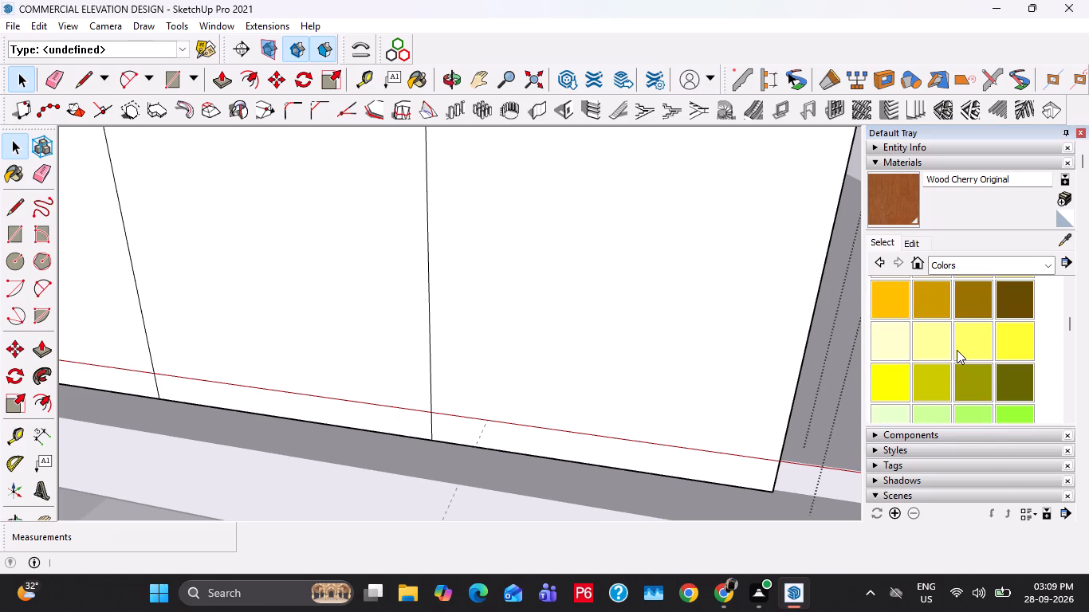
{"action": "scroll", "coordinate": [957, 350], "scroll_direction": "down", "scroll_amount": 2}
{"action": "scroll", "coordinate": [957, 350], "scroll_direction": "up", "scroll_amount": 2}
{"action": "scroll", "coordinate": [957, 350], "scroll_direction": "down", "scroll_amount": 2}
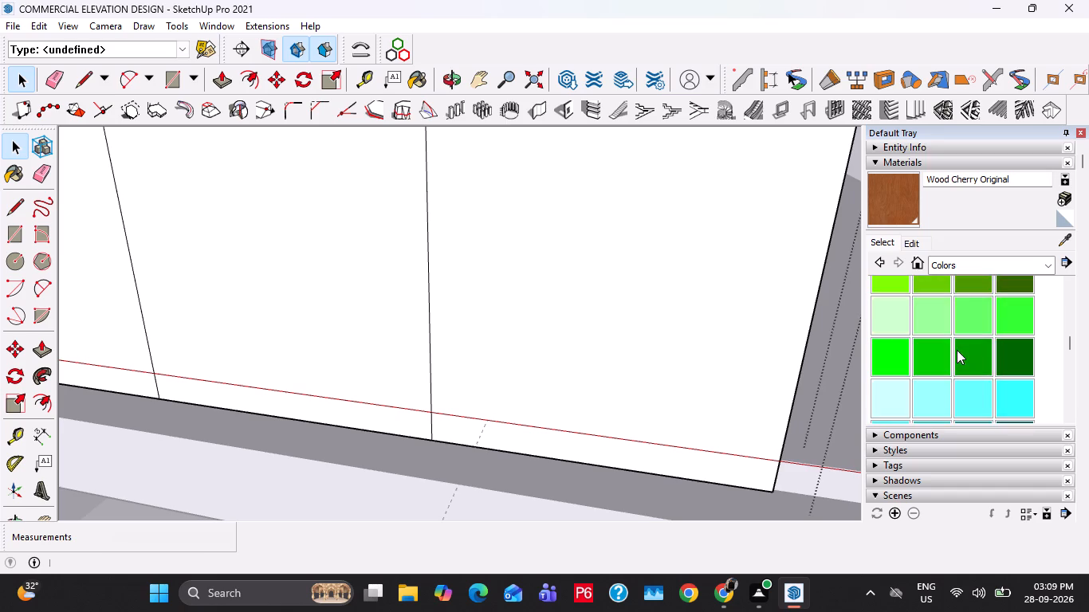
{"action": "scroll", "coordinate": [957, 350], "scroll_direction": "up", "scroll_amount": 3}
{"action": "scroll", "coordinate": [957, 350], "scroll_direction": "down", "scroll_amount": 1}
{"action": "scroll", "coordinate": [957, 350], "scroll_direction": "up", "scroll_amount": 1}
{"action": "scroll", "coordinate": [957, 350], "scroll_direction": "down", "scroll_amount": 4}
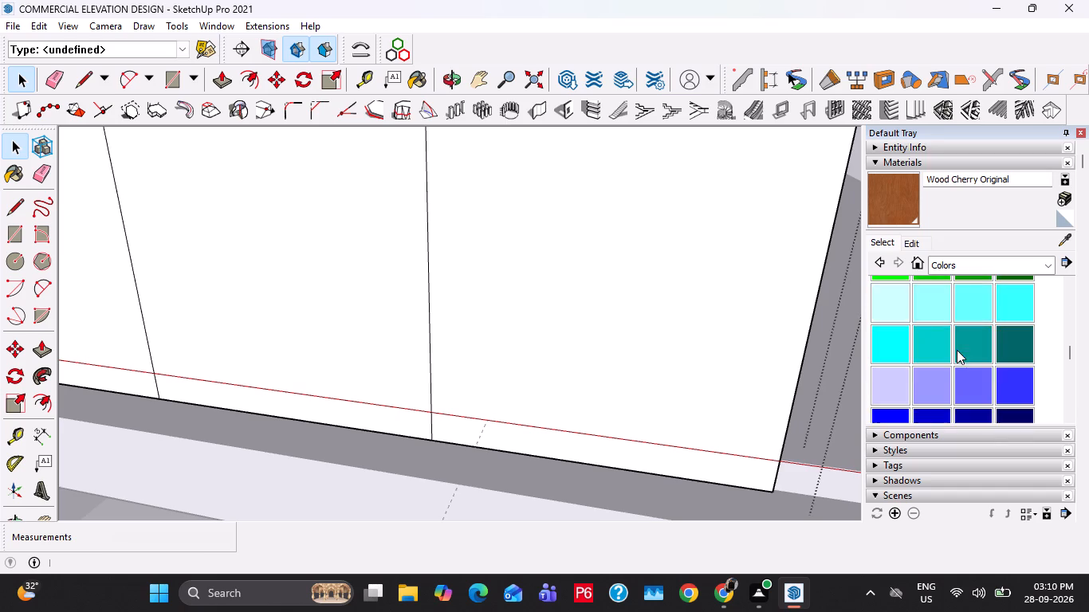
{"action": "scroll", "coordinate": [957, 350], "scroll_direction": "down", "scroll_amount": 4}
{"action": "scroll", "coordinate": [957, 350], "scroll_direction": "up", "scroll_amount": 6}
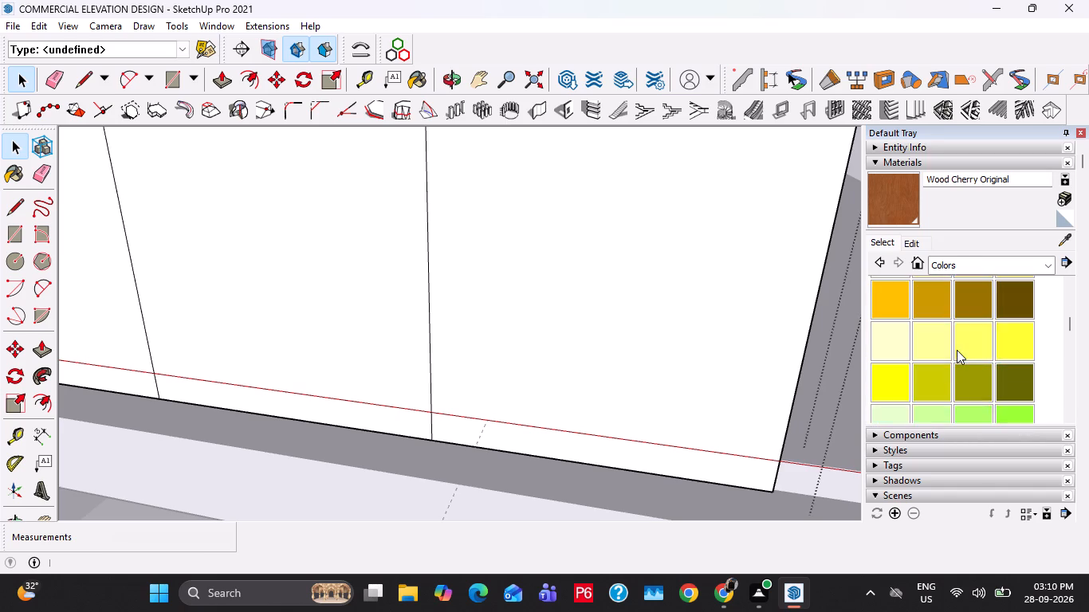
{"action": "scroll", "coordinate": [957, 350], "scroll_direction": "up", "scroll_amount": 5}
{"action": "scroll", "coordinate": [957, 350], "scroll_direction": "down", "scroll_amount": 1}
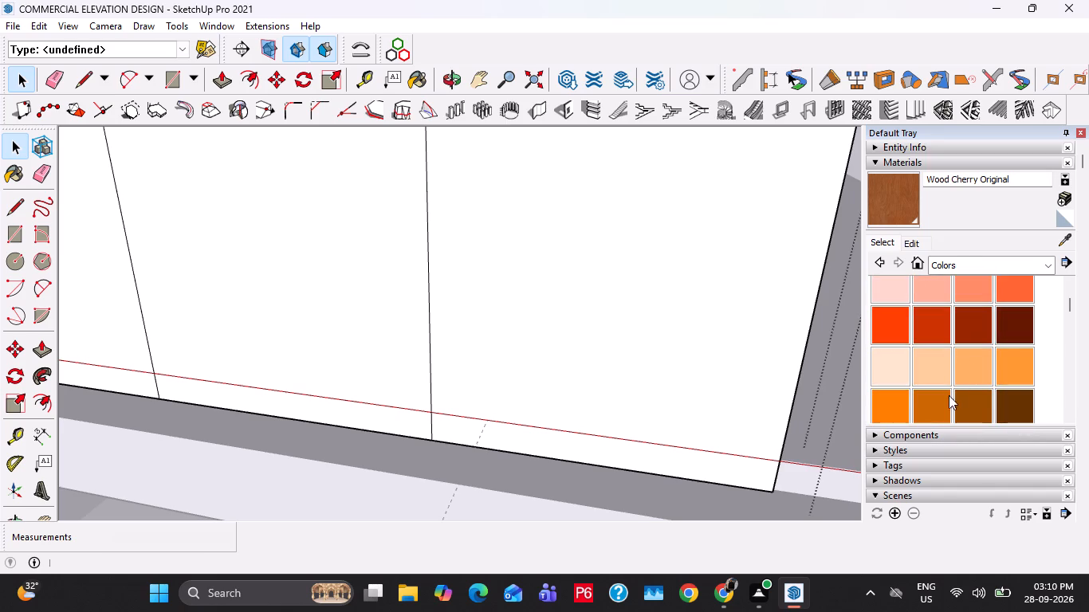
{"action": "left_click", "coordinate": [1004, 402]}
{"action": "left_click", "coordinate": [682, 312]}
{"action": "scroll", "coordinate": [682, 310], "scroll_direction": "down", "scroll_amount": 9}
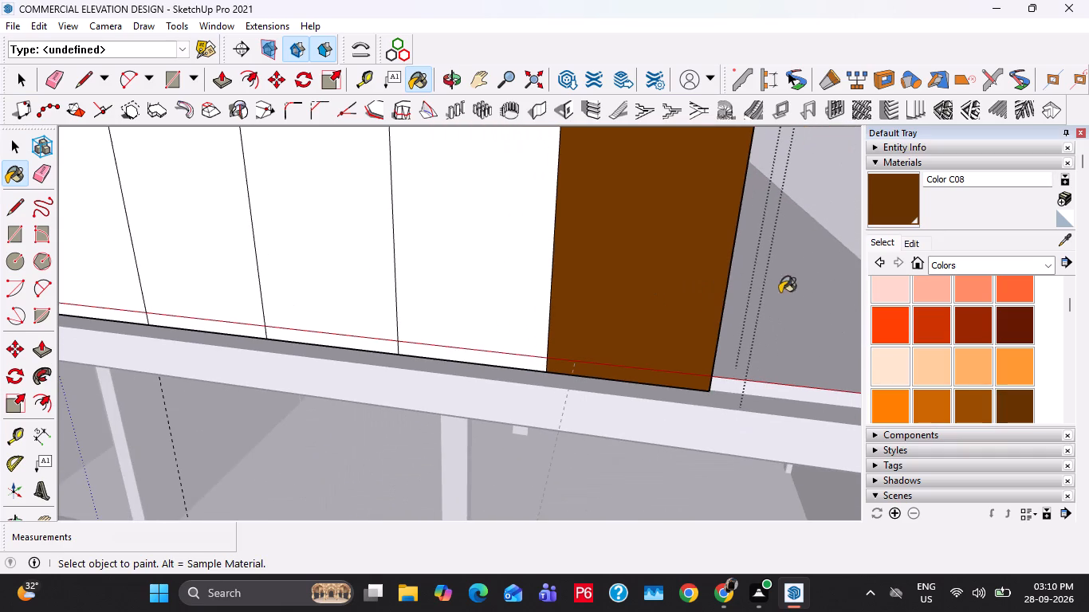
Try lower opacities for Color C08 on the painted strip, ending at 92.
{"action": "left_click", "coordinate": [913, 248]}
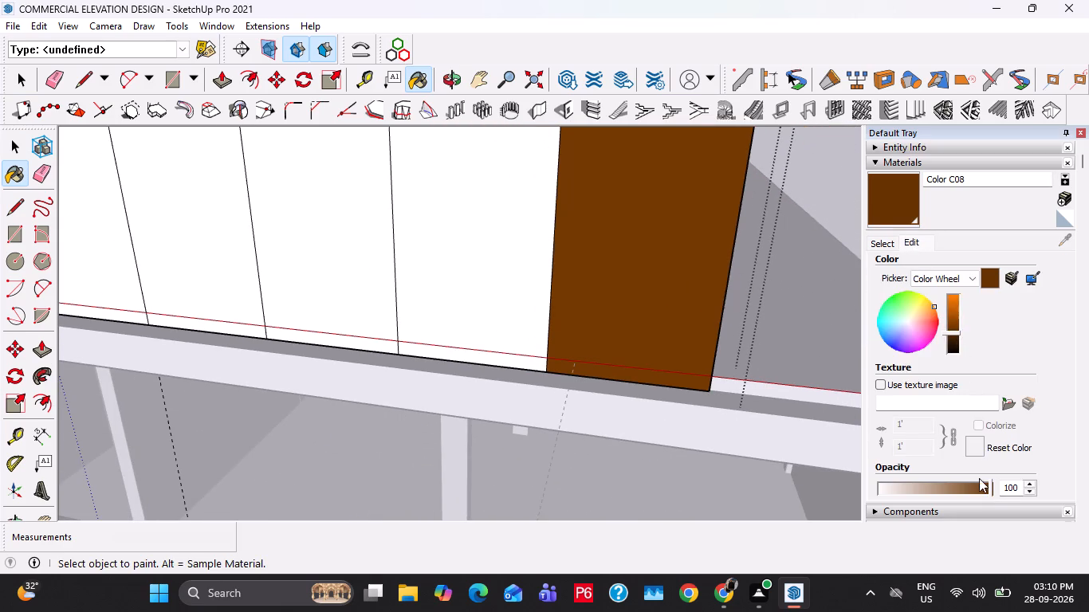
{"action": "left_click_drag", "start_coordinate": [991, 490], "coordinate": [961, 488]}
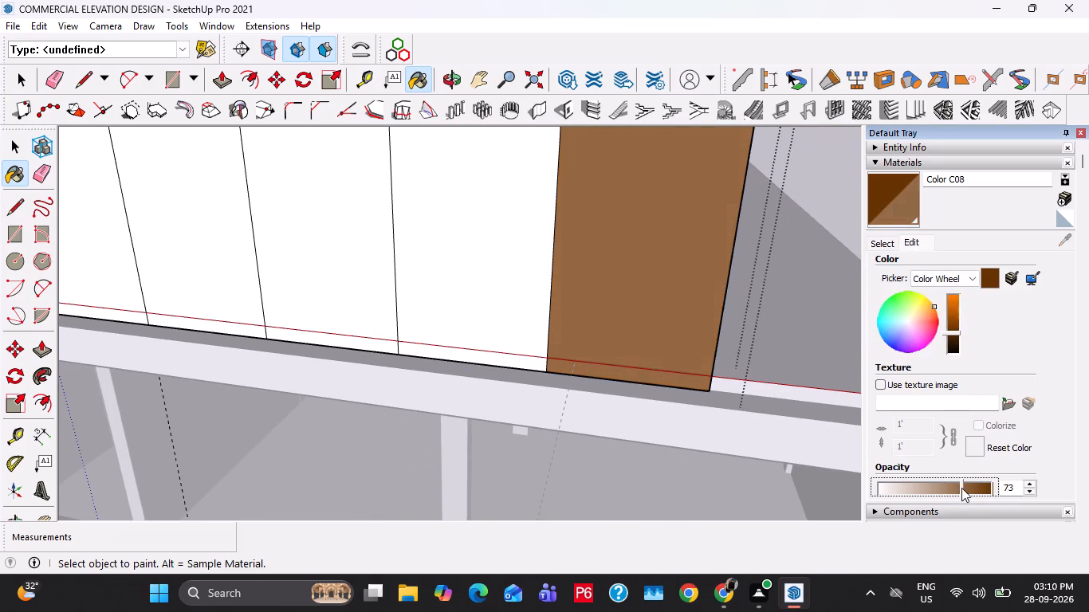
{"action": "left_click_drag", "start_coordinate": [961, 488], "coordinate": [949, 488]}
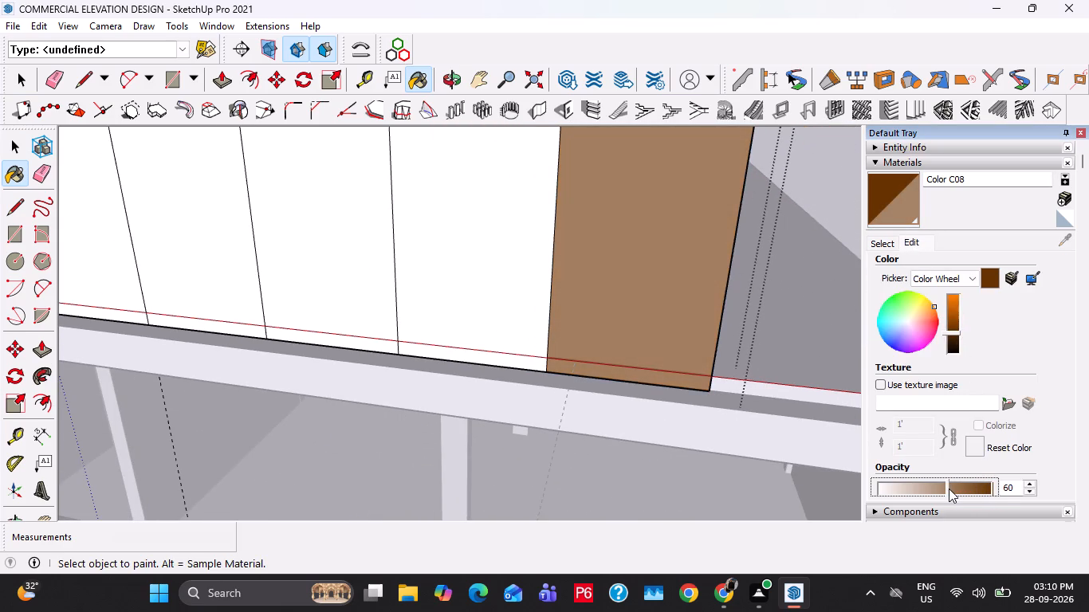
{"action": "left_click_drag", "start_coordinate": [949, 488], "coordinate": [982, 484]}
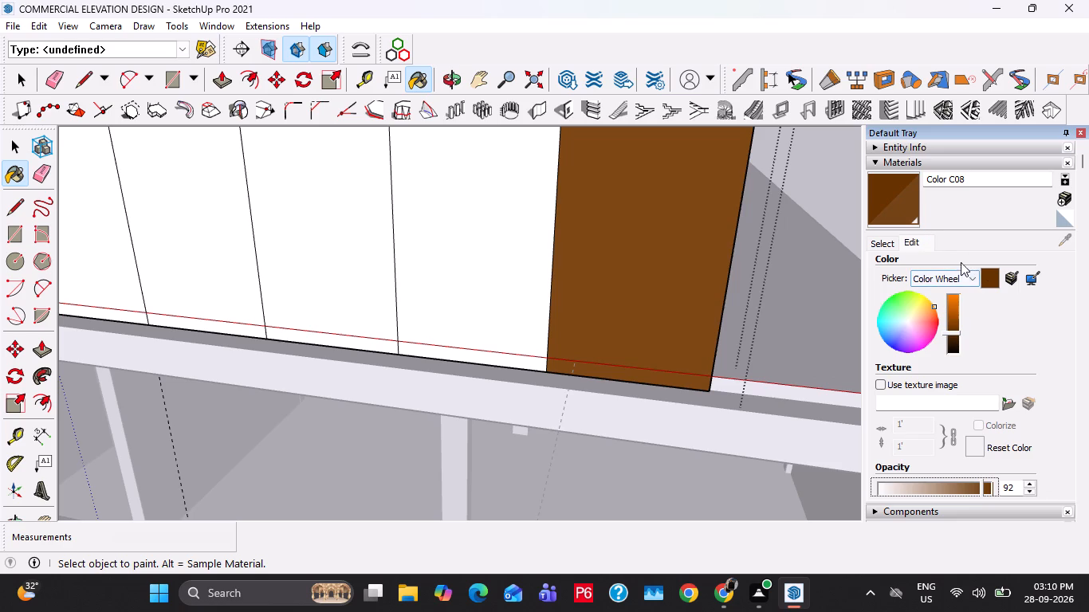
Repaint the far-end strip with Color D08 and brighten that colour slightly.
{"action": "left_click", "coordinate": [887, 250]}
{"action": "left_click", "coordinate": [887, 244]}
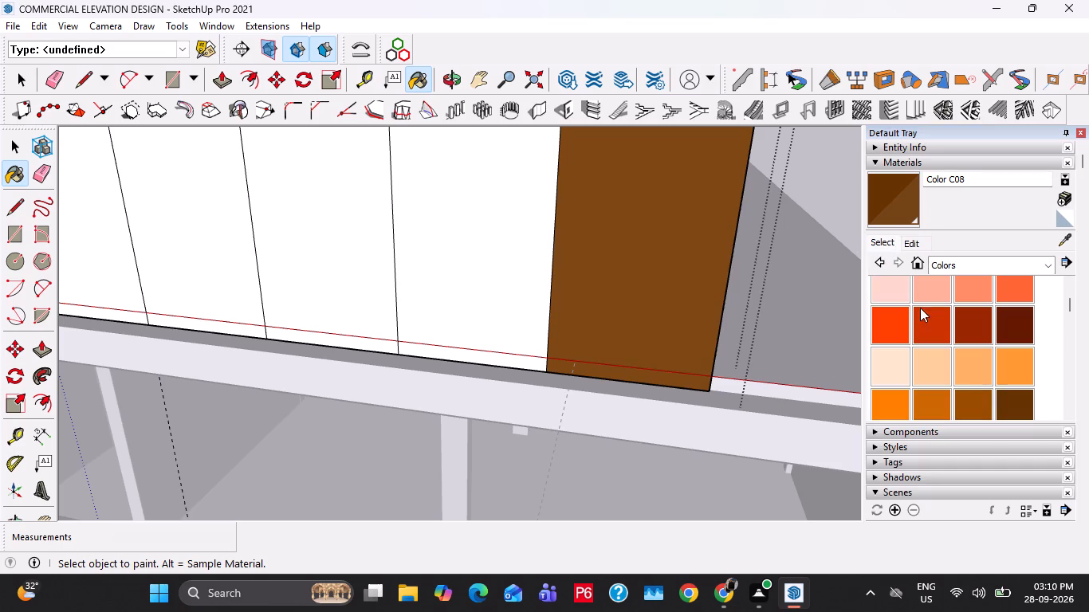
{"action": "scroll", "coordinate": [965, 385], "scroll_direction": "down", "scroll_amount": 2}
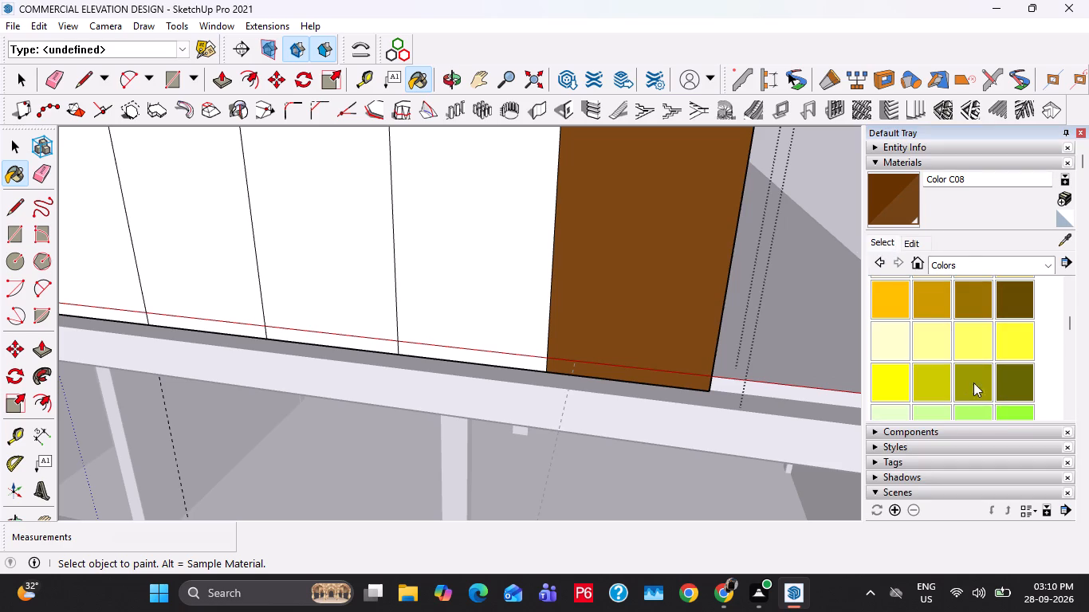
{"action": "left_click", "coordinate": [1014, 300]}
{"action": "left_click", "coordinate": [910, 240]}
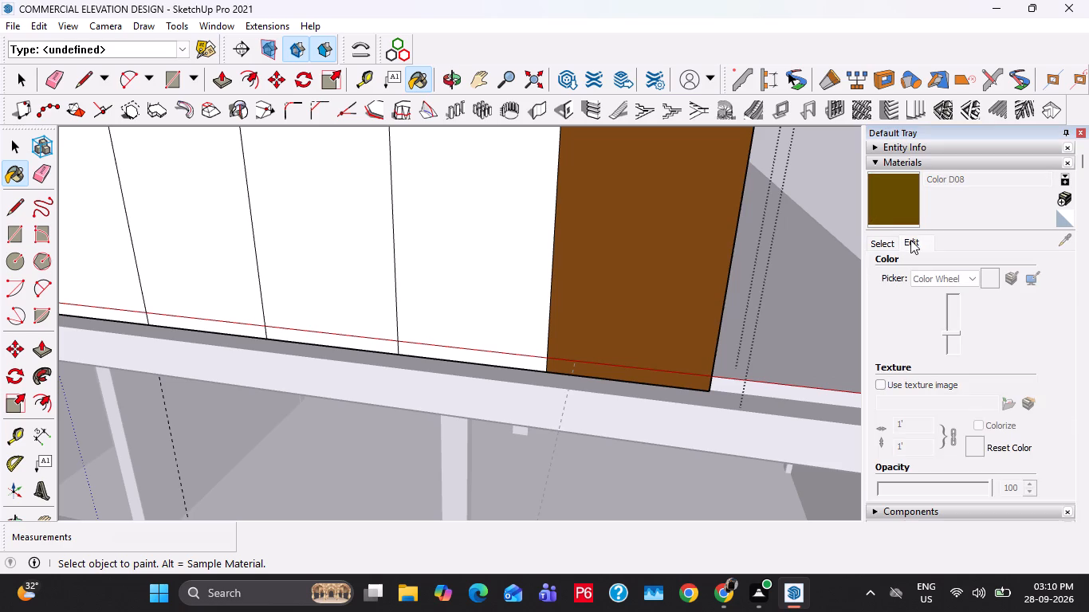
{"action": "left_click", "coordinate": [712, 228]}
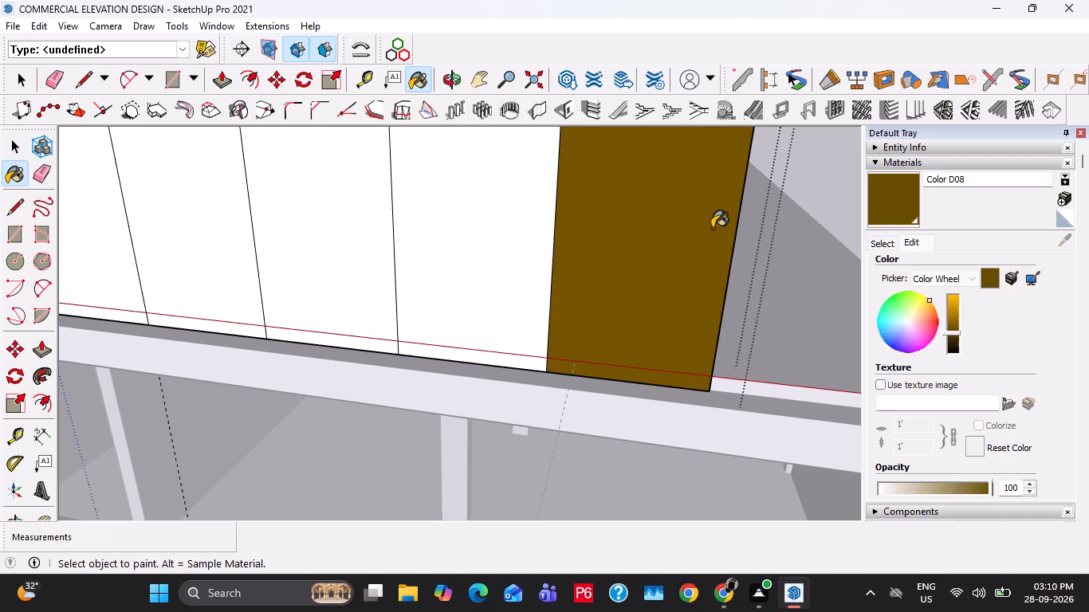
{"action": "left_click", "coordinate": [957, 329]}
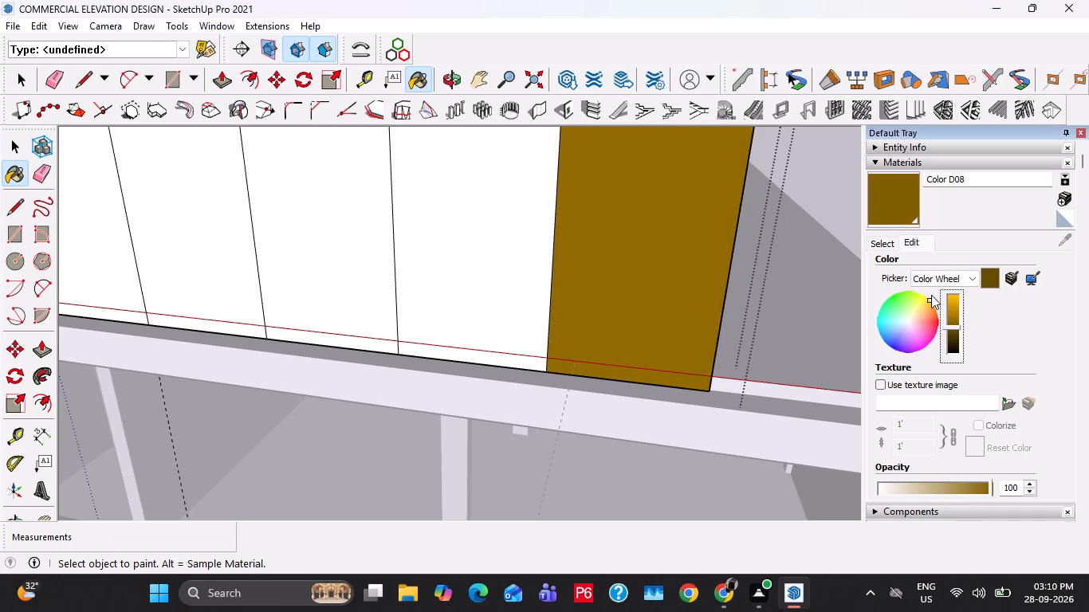
Repaint the wall panel's far-end strip with Color C07 from the Colors collection.
{"action": "left_click", "coordinate": [889, 251]}
{"action": "left_click", "coordinate": [889, 244]}
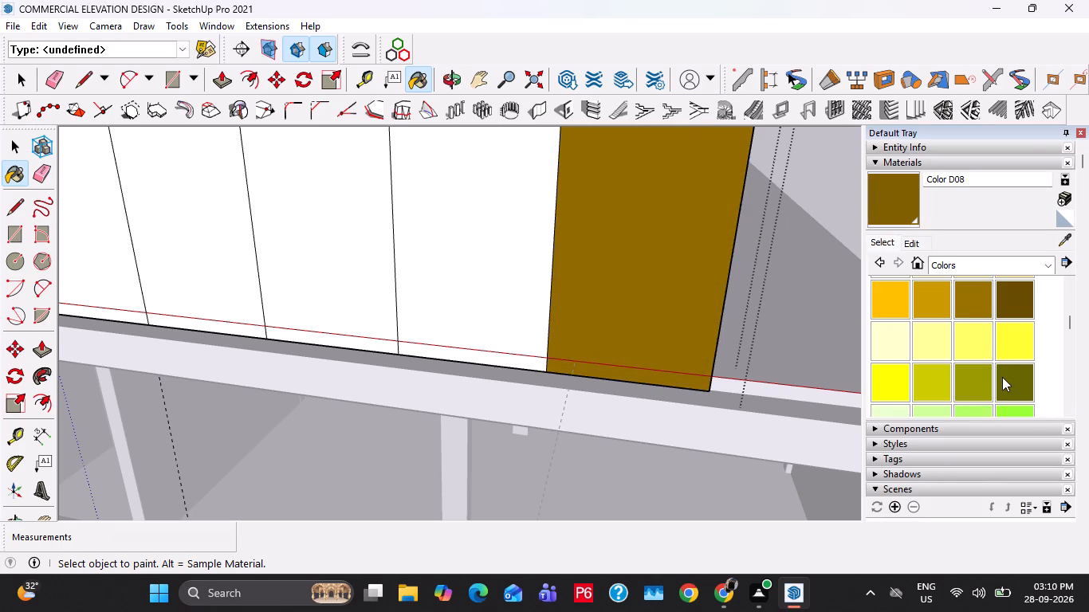
{"action": "scroll", "coordinate": [1002, 377], "scroll_direction": "up", "scroll_amount": 1}
{"action": "left_click", "coordinate": [978, 315]}
{"action": "left_click", "coordinate": [882, 199]}
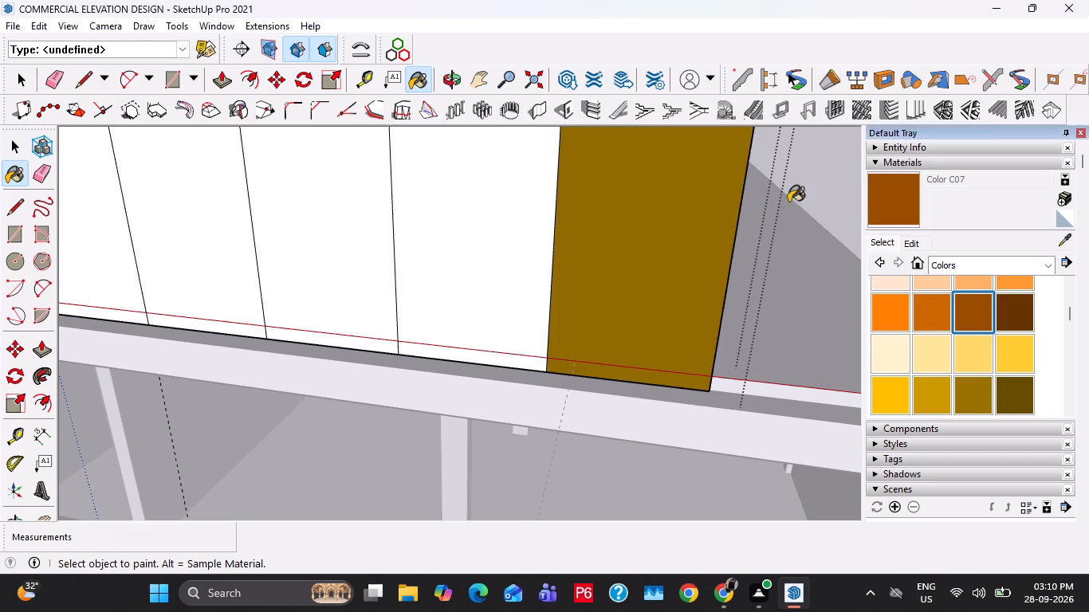
{"action": "left_click", "coordinate": [619, 202]}
Darken Color C07 to a deep brown at full opacity.
{"action": "left_click", "coordinate": [906, 238]}
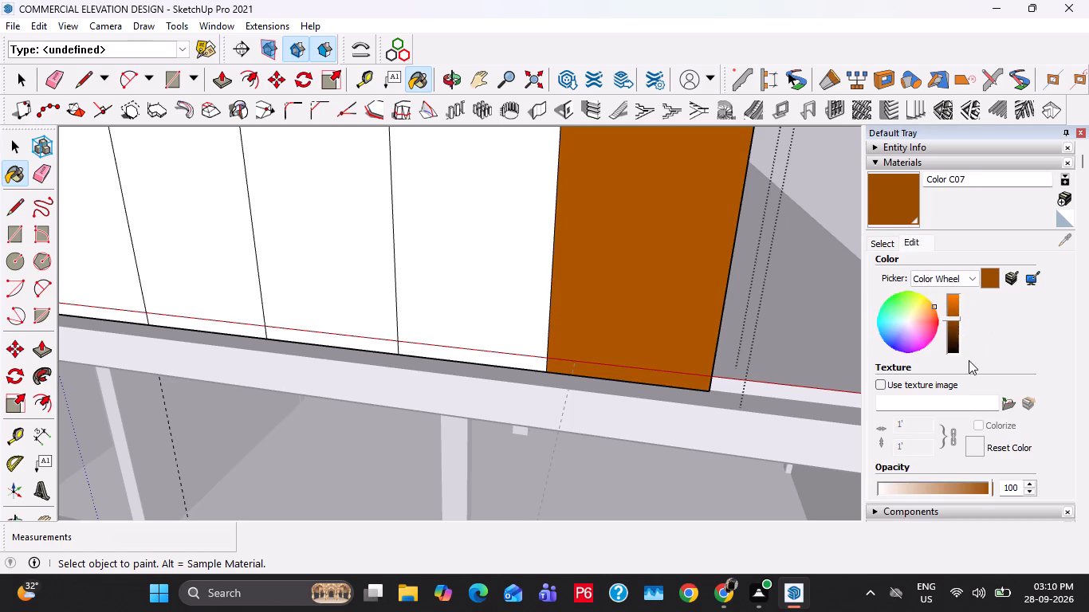
{"action": "left_click_drag", "start_coordinate": [950, 317], "coordinate": [955, 329]}
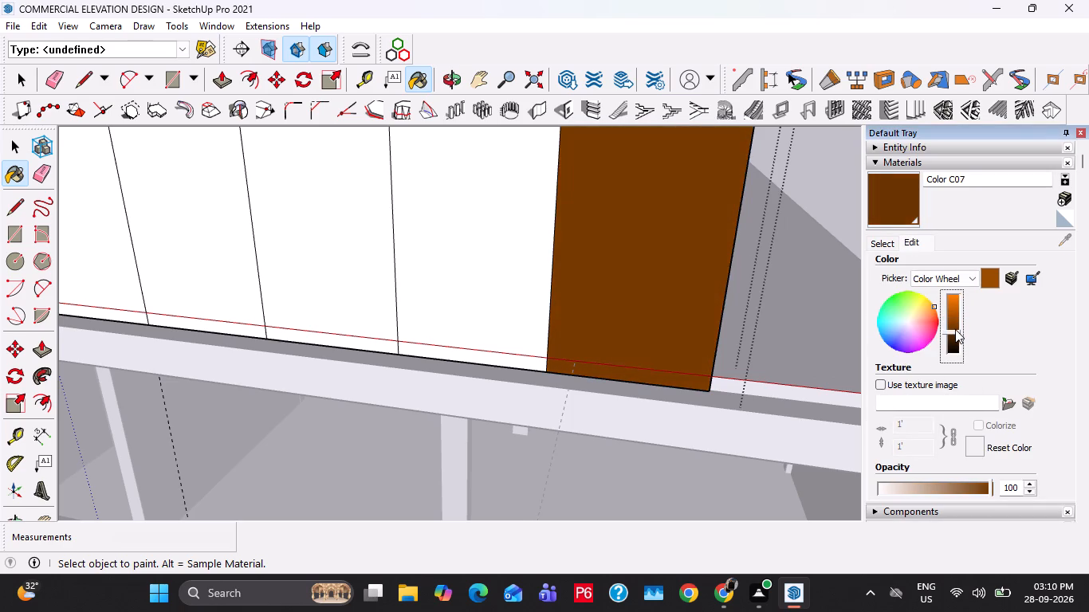
{"action": "left_click_drag", "start_coordinate": [955, 329], "coordinate": [962, 330]}
{"action": "left_click_drag", "start_coordinate": [962, 330], "coordinate": [963, 333]}
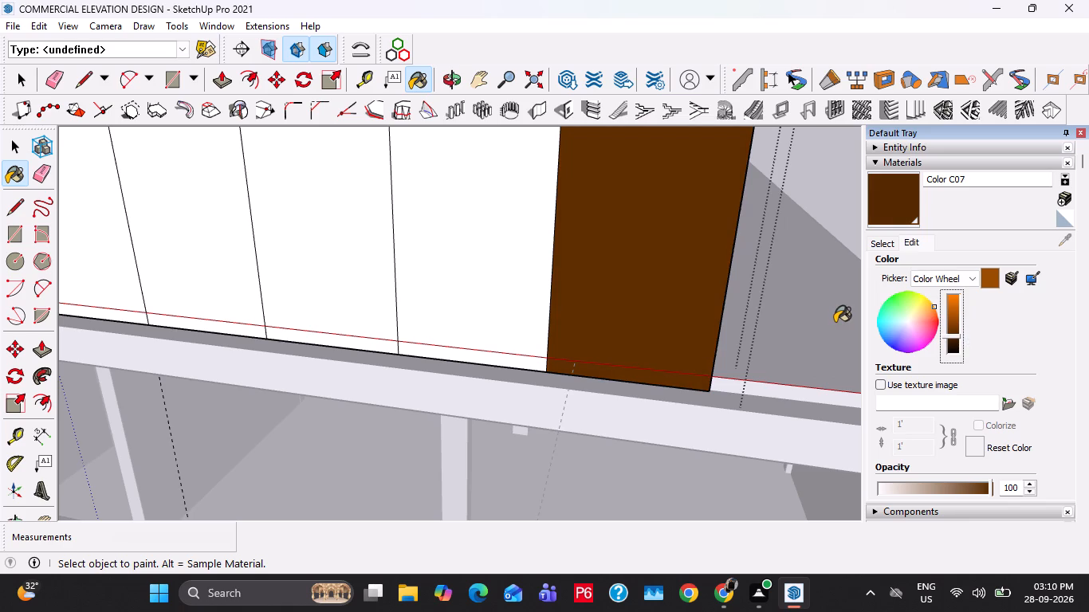
Paint the four remaining white strips of the rooftop wall panel with the darkened Color C07.
{"action": "left_click", "coordinate": [835, 322]}
{"action": "left_click", "coordinate": [517, 237]}
{"action": "scroll", "coordinate": [529, 257], "scroll_direction": "down", "scroll_amount": 4}
{"action": "left_click", "coordinate": [396, 248]}
{"action": "left_click", "coordinate": [254, 242]}
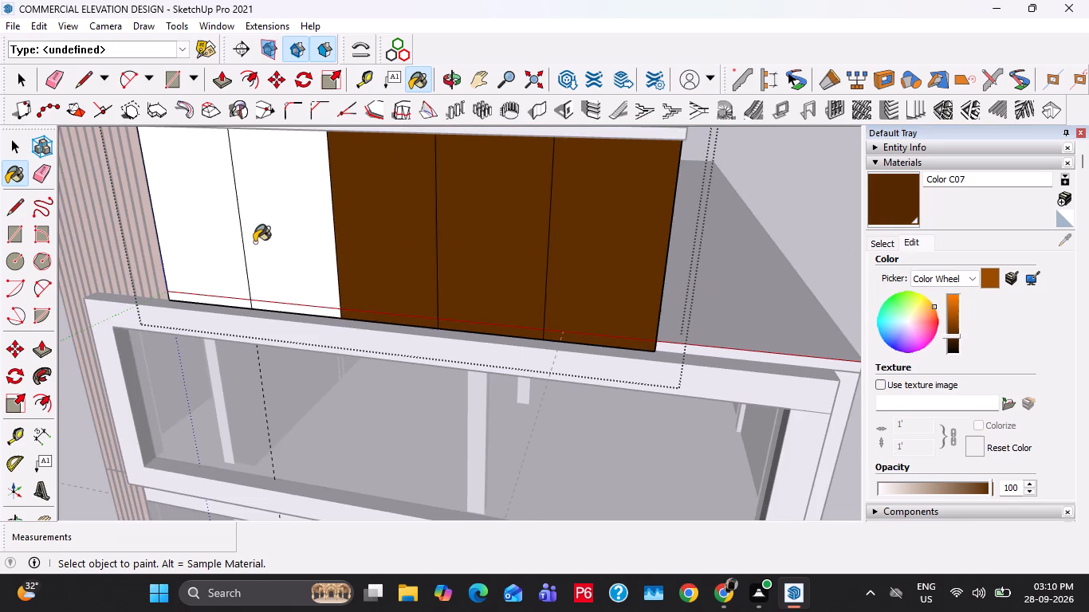
{"action": "left_click", "coordinate": [167, 244]}
{"action": "scroll", "coordinate": [372, 282], "scroll_direction": "down", "scroll_amount": 5}
{"action": "key", "text": "space"}
{"action": "left_click", "coordinate": [756, 306]}
Examine the reference image's upper storeys and rooftop, and compare them with the modelled facade and painted wall panel.
{"action": "middle_click_drag", "start_coordinate": [534, 325], "coordinate": [560, 243]}
{"action": "scroll", "coordinate": [572, 272], "scroll_direction": "down", "scroll_amount": 4}
{"action": "middle_click_drag", "start_coordinate": [521, 359], "coordinate": [564, 250]}
{"action": "scroll", "coordinate": [568, 245], "scroll_direction": "down", "scroll_amount": 5}
{"action": "middle_click_drag", "start_coordinate": [524, 403], "coordinate": [571, 312], "text": "shift"}
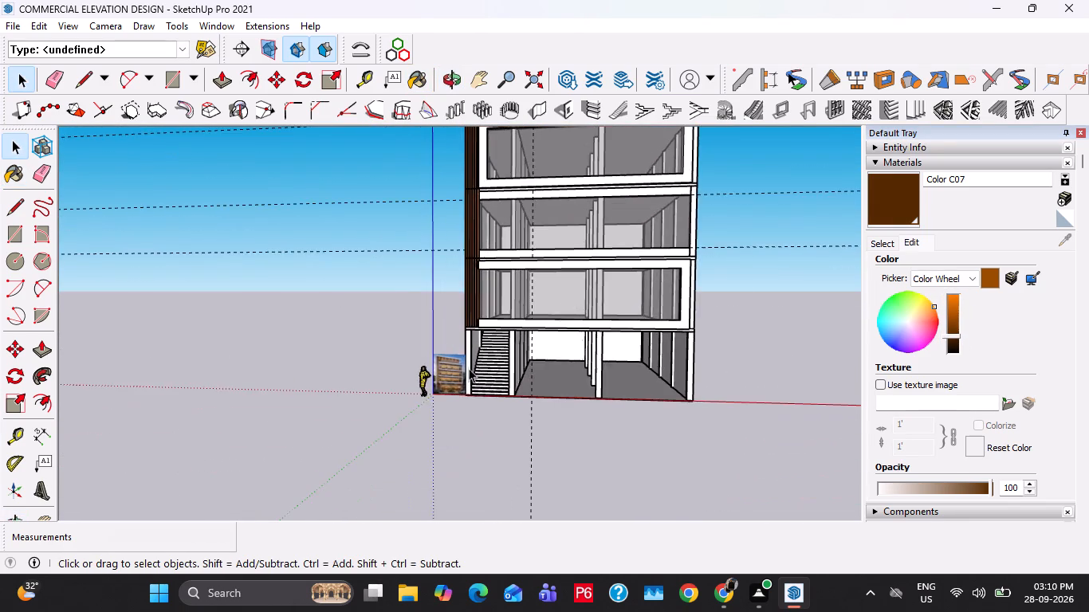
{"action": "scroll", "coordinate": [469, 372], "scroll_direction": "up", "scroll_amount": 2}
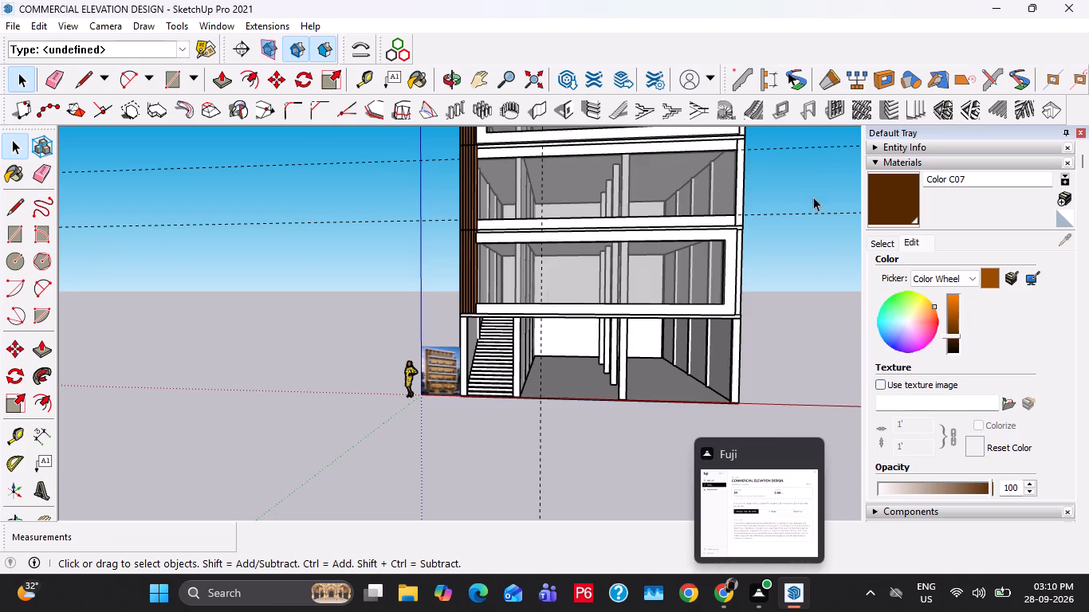
{"action": "key", "text": "Escape"}
{"action": "key", "text": "Escape"}
{"action": "scroll", "coordinate": [569, 329], "scroll_direction": "up", "scroll_amount": 4}
{"action": "middle_click_drag", "start_coordinate": [454, 402], "coordinate": [558, 388]}
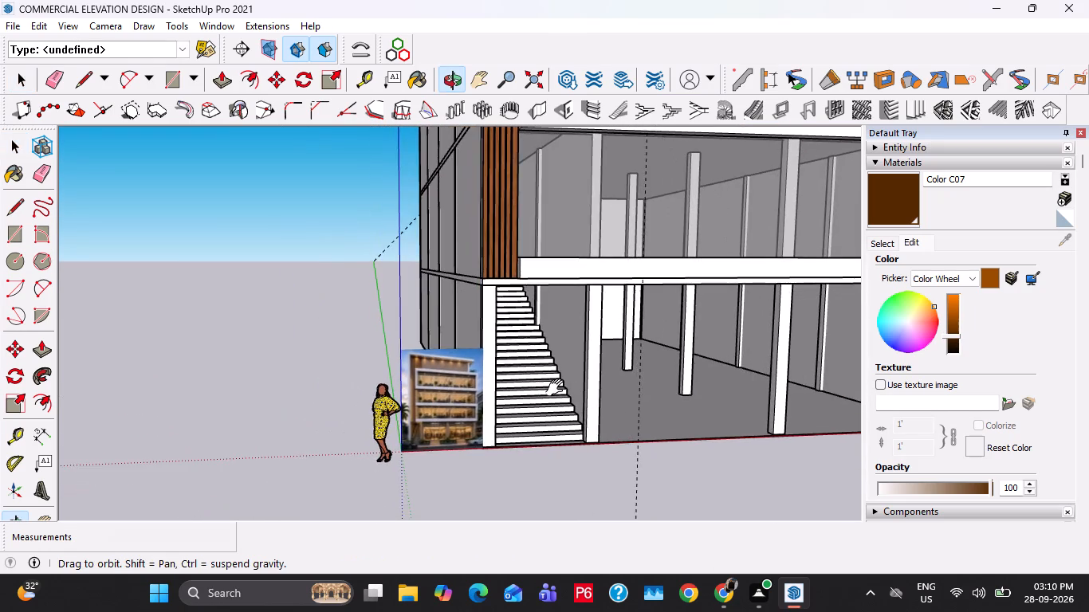
{"action": "middle_click_drag", "start_coordinate": [558, 388], "coordinate": [529, 399]}
{"action": "scroll", "coordinate": [486, 403], "scroll_direction": "up", "scroll_amount": 18}
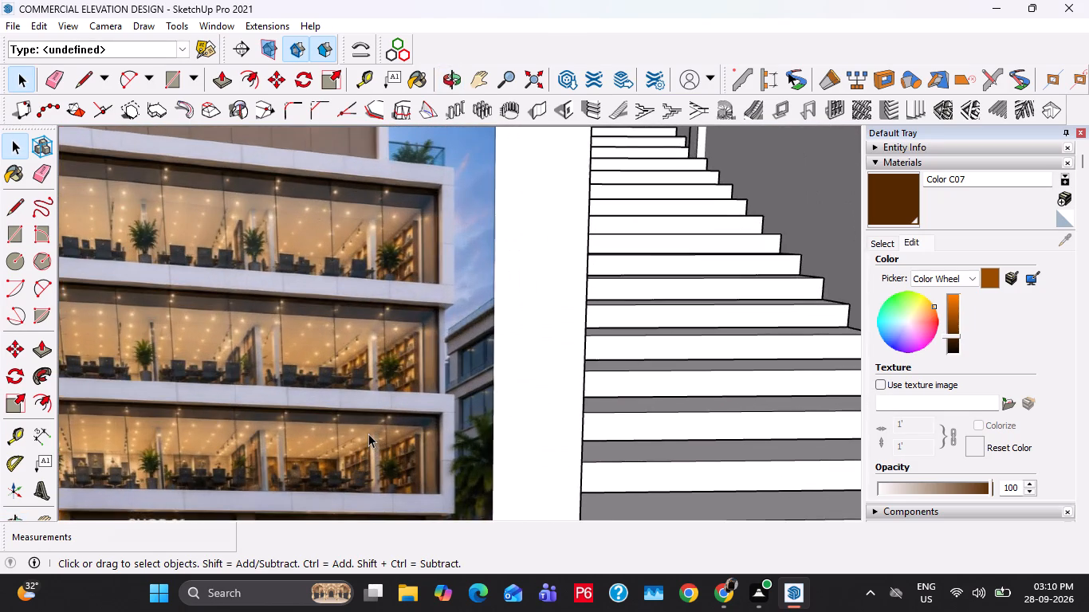
{"action": "middle_click_drag", "start_coordinate": [368, 433], "coordinate": [403, 447], "text": "shift"}
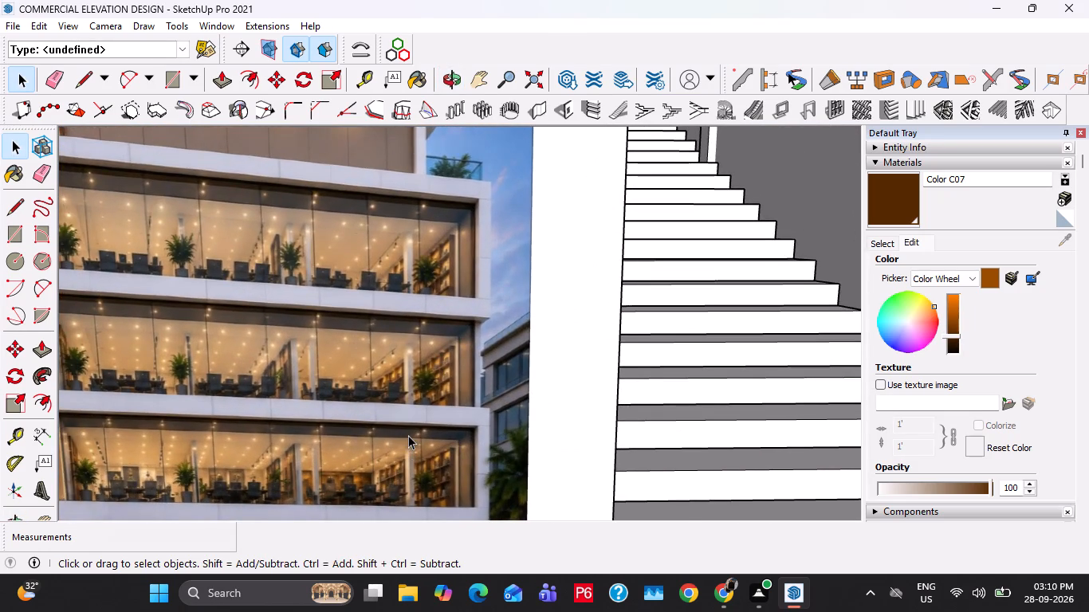
{"action": "scroll", "coordinate": [408, 435], "scroll_direction": "down", "scroll_amount": 2}
{"action": "scroll", "coordinate": [379, 335], "scroll_direction": "down", "scroll_amount": 7}
{"action": "middle_click_drag", "start_coordinate": [516, 318], "coordinate": [515, 320]}
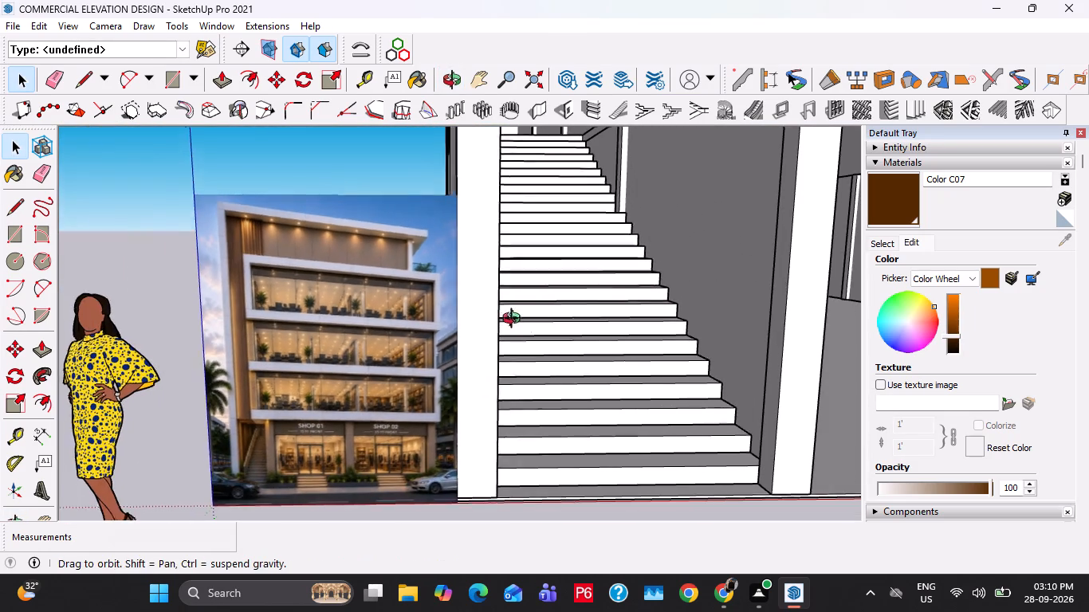
{"action": "middle_click_drag", "start_coordinate": [515, 320], "coordinate": [262, 419]}
{"action": "scroll", "coordinate": [276, 418], "scroll_direction": "down", "scroll_amount": 6}
{"action": "middle_click_drag", "start_coordinate": [592, 343], "coordinate": [311, 410], "text": "shift"}
{"action": "scroll", "coordinate": [323, 408], "scroll_direction": "down", "scroll_amount": 4}
{"action": "middle_click_drag", "start_coordinate": [362, 367], "coordinate": [476, 512]}
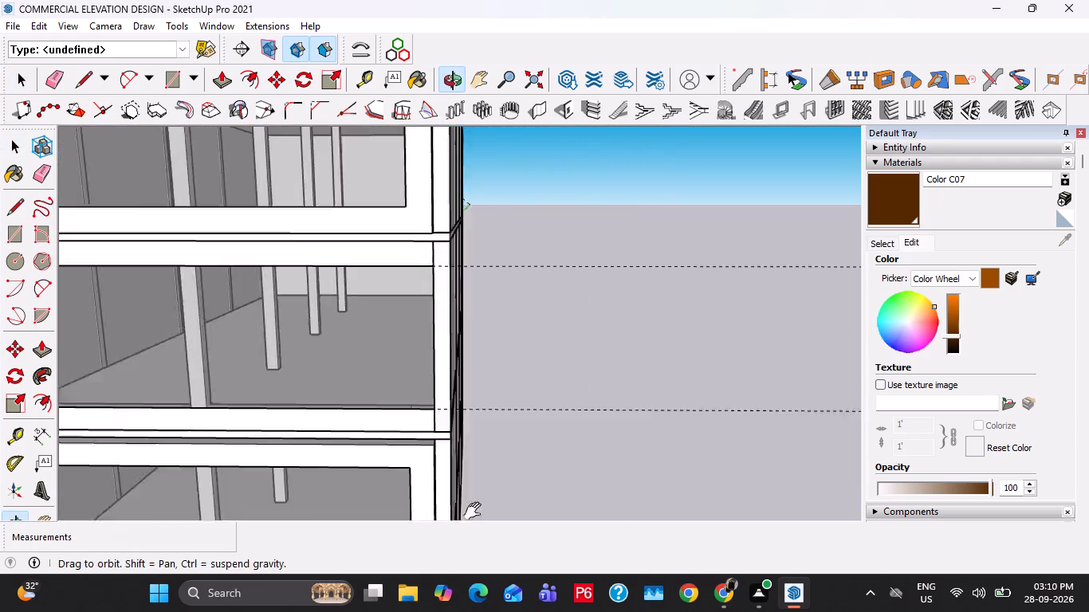
{"action": "middle_click_drag", "start_coordinate": [476, 512], "coordinate": [487, 540]}
{"action": "middle_click_drag", "start_coordinate": [440, 352], "coordinate": [528, 542], "text": "shift"}
{"action": "scroll", "coordinate": [528, 540], "scroll_direction": "down", "scroll_amount": 4, "text": "shift"}
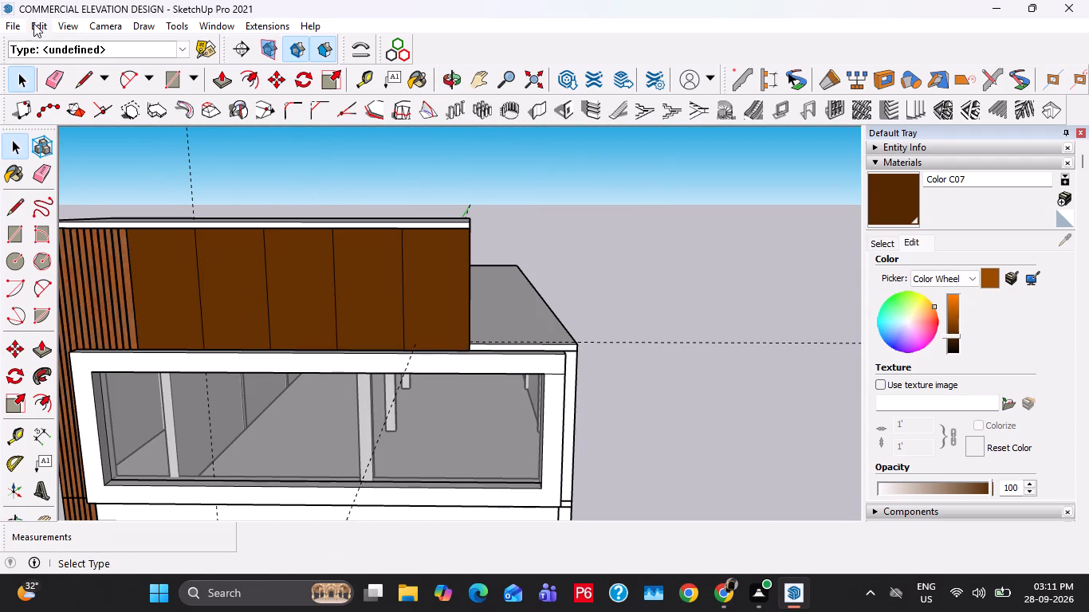
Delete all the guide lines in the model.
{"action": "left_click", "coordinate": [33, 23]}
{"action": "left_click", "coordinate": [97, 176]}
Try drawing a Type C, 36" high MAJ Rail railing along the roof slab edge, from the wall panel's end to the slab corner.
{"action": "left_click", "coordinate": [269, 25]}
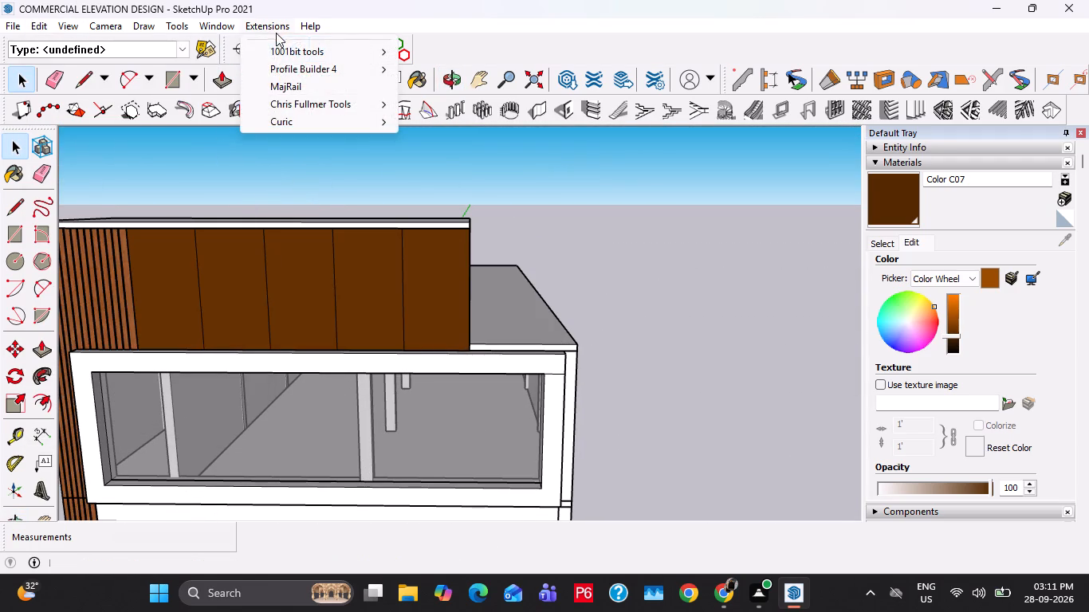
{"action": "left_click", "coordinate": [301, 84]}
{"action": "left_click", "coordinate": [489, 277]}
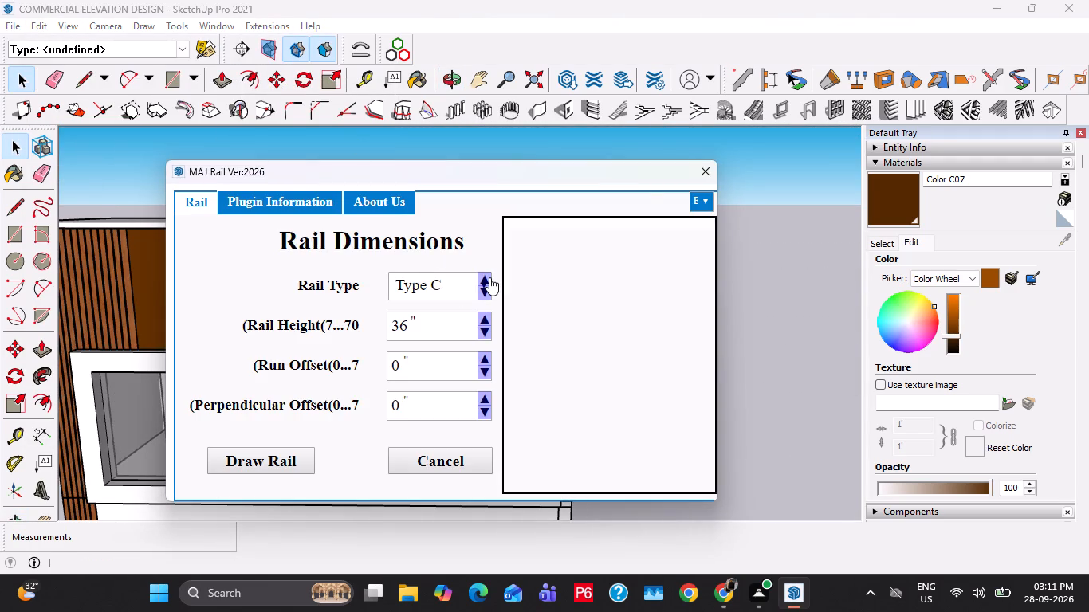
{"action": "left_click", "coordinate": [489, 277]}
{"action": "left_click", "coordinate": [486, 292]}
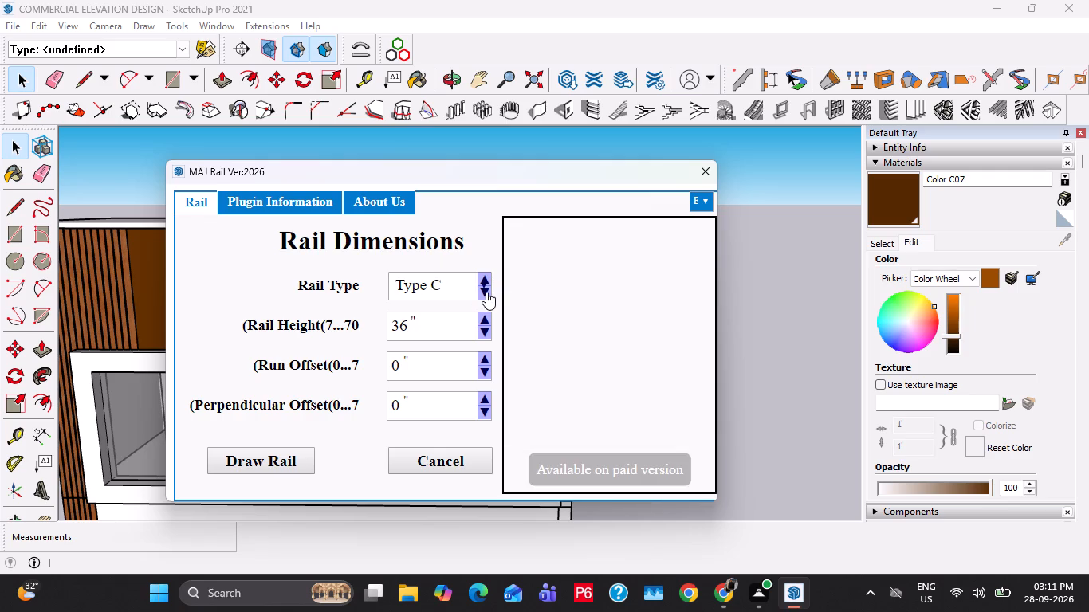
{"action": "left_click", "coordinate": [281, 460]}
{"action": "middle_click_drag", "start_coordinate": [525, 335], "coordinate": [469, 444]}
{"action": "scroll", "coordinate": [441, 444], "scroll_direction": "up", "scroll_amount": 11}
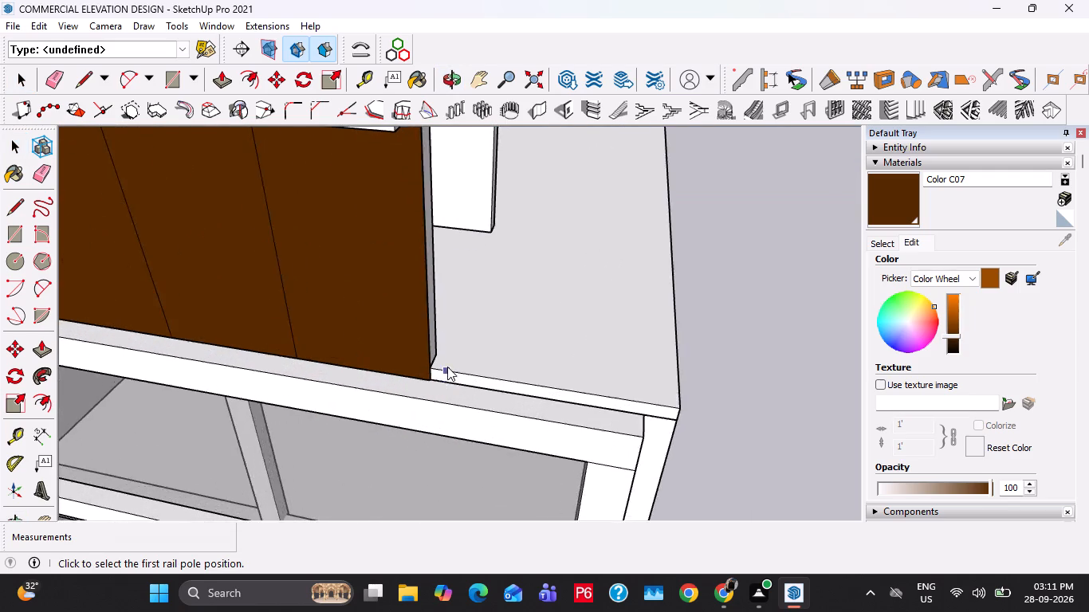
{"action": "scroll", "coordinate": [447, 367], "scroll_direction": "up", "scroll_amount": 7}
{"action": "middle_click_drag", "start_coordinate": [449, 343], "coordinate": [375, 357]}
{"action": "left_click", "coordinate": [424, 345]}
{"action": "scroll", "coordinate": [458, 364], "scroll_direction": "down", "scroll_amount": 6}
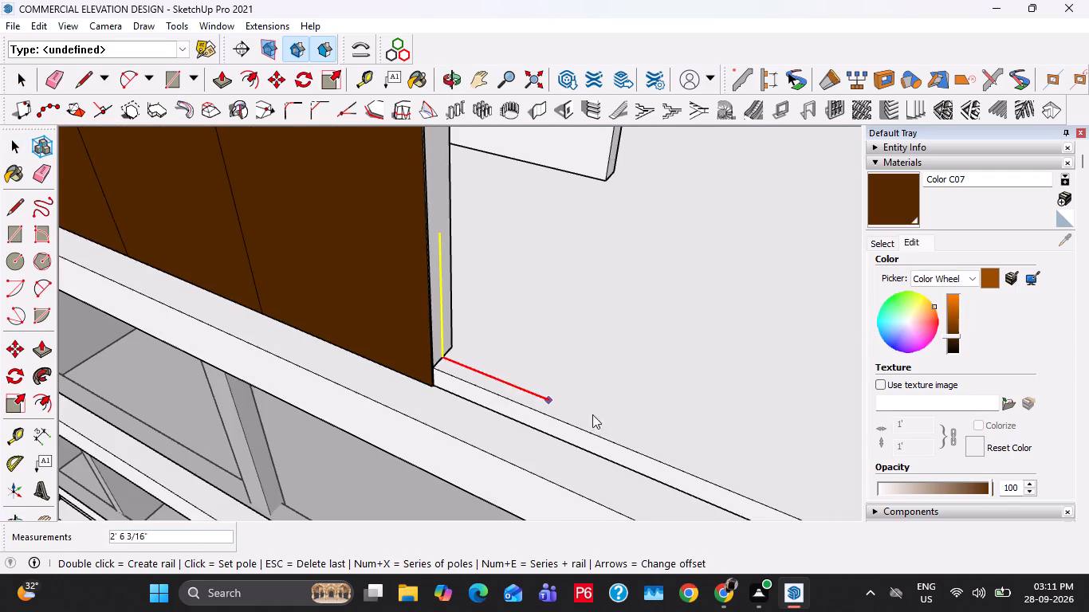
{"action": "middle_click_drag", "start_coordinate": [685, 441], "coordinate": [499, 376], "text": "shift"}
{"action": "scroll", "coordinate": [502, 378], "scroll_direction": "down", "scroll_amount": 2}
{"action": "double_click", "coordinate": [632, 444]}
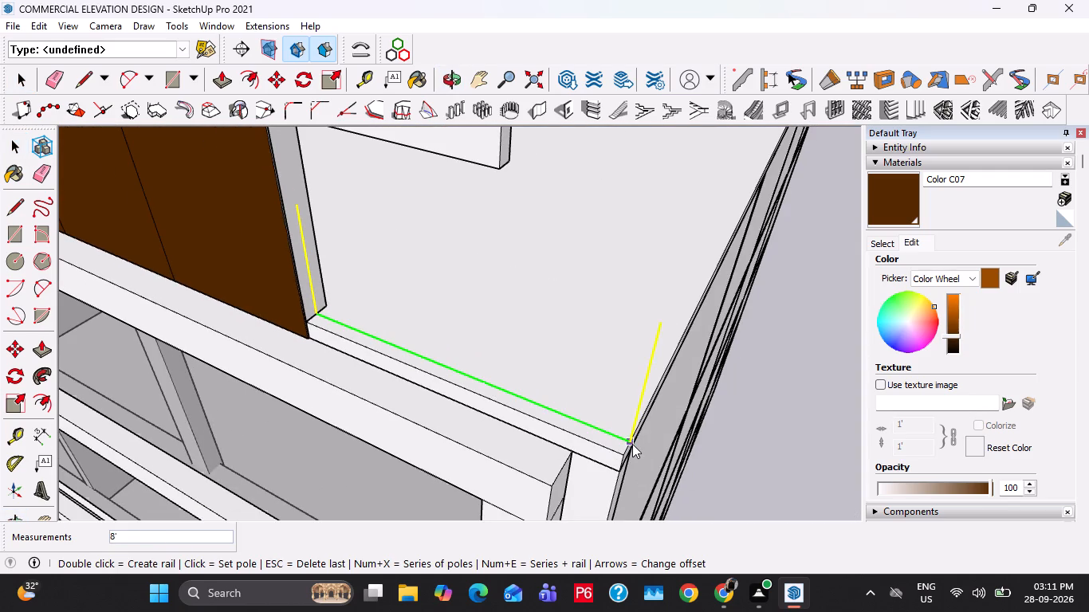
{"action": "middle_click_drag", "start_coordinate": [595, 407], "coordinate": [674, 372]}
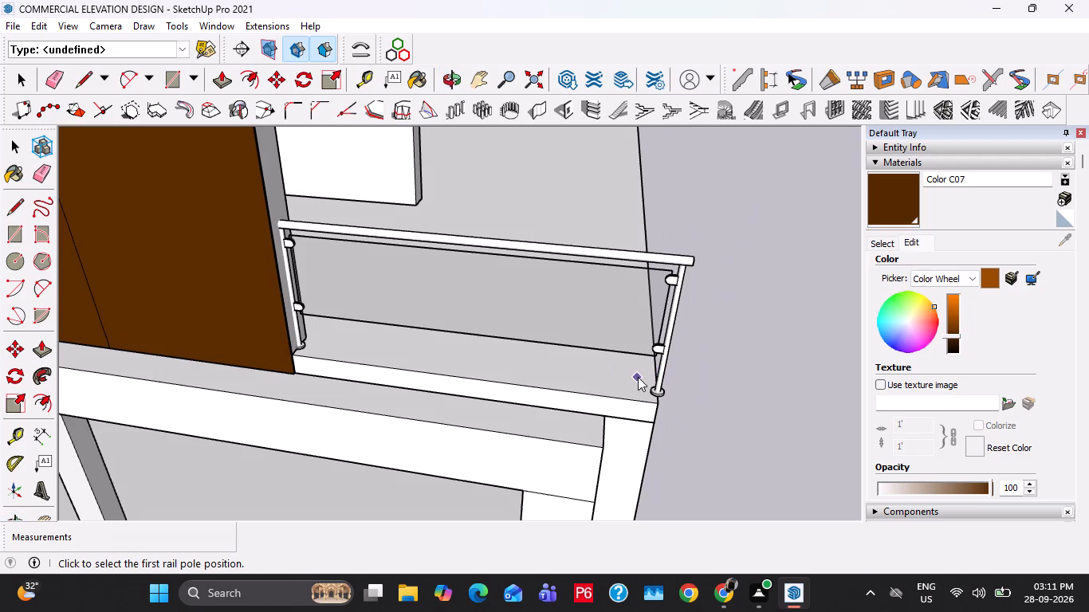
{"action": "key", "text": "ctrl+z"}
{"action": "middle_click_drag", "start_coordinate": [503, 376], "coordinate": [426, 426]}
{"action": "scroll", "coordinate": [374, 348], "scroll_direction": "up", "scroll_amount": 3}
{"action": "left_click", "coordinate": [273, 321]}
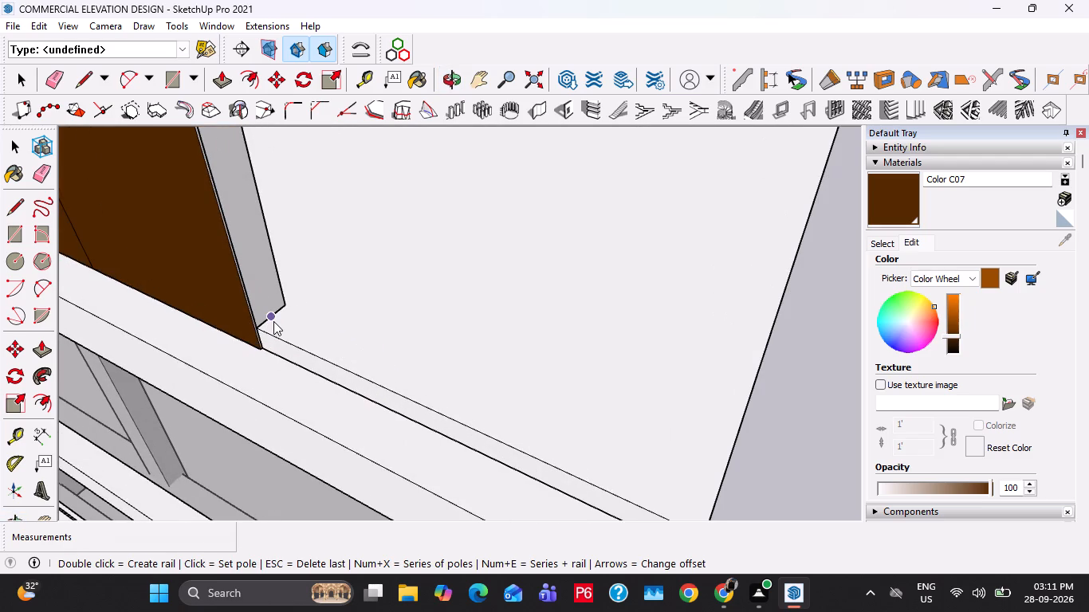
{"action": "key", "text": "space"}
Add a guide line 0.5" out from the bottom edge of the rooftop wall panel's end face.
{"action": "scroll", "coordinate": [326, 361], "scroll_direction": "up", "scroll_amount": 4}
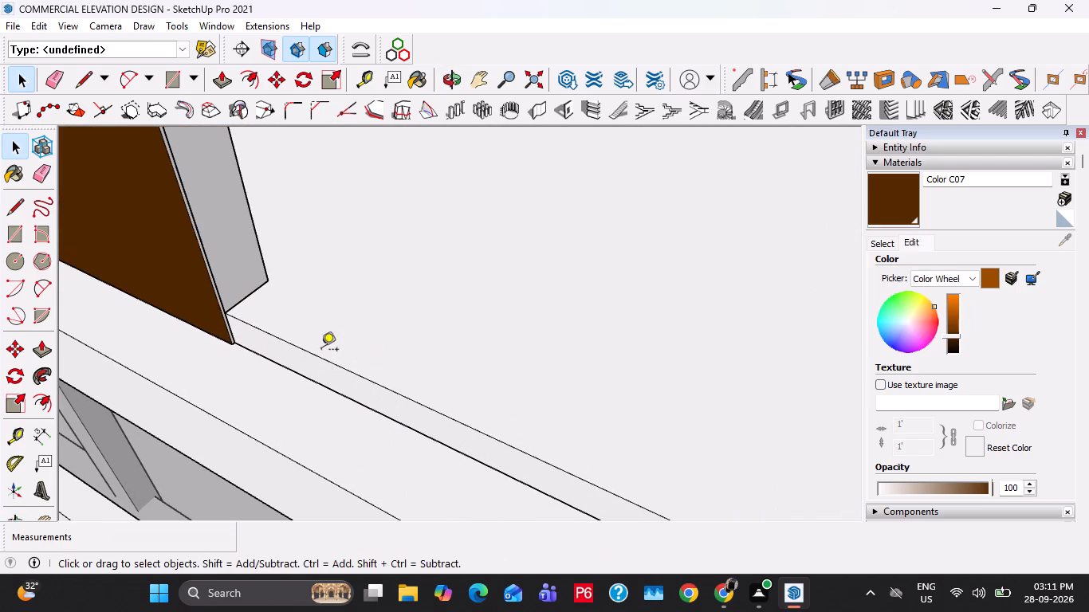
{"action": "key", "text": "t"}
{"action": "left_click", "coordinate": [260, 291]}
{"action": "type", "text": "0.5\""}
{"action": "key", "text": "Return"}
{"action": "key", "text": "space"}
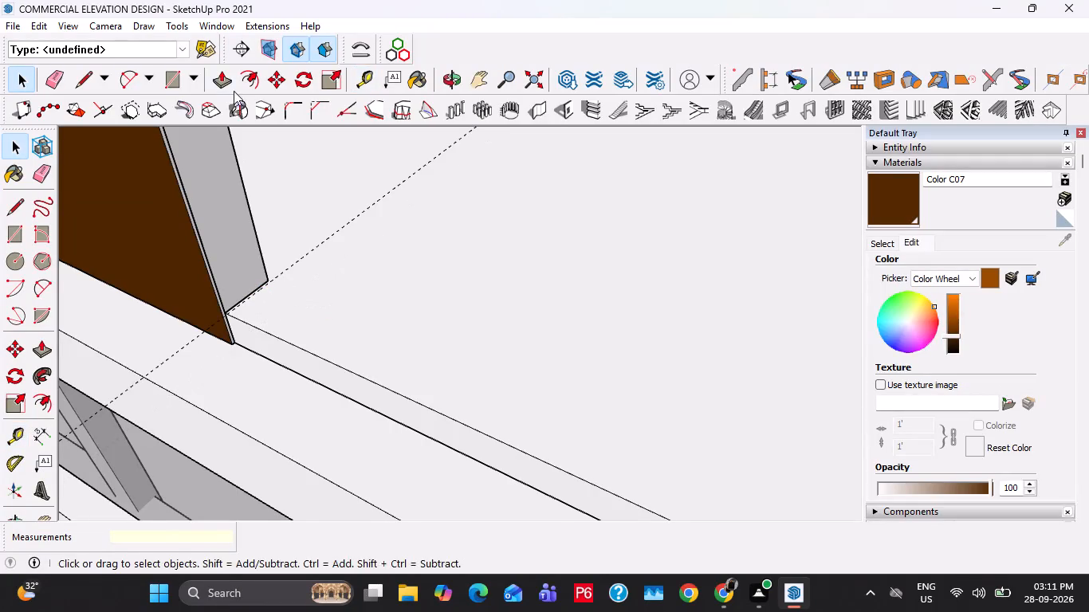
Draw a Type C, 36" high MAJ Rail railing along the front roof edge, from the guide beside the wall panel to near the slab corner.
{"action": "left_click", "coordinate": [261, 25]}
{"action": "left_click", "coordinate": [300, 82]}
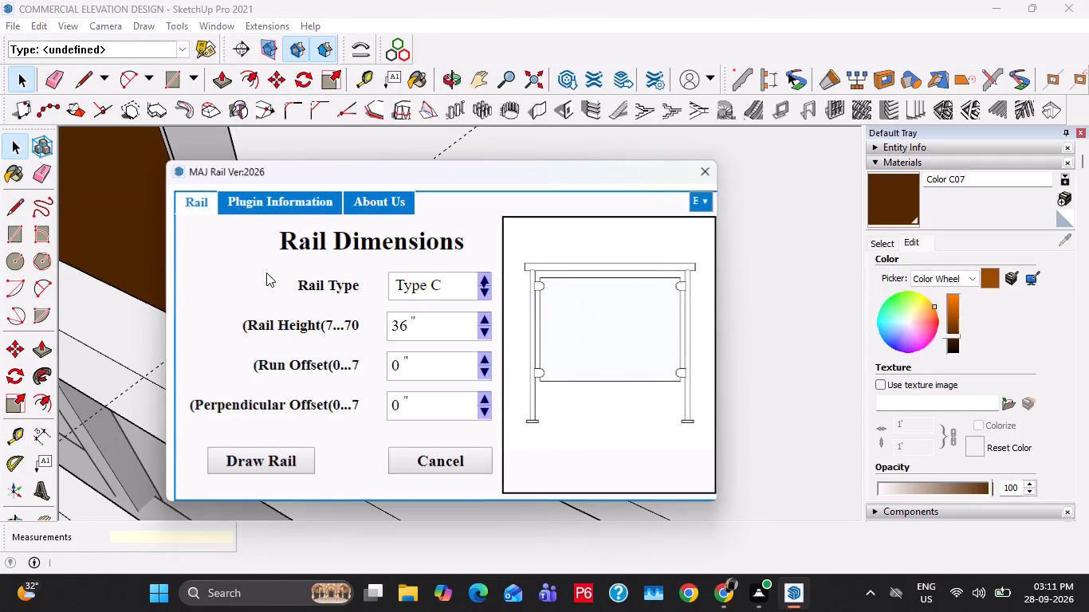
{"action": "left_click", "coordinate": [303, 465]}
{"action": "scroll", "coordinate": [263, 388], "scroll_direction": "up", "scroll_amount": 4}
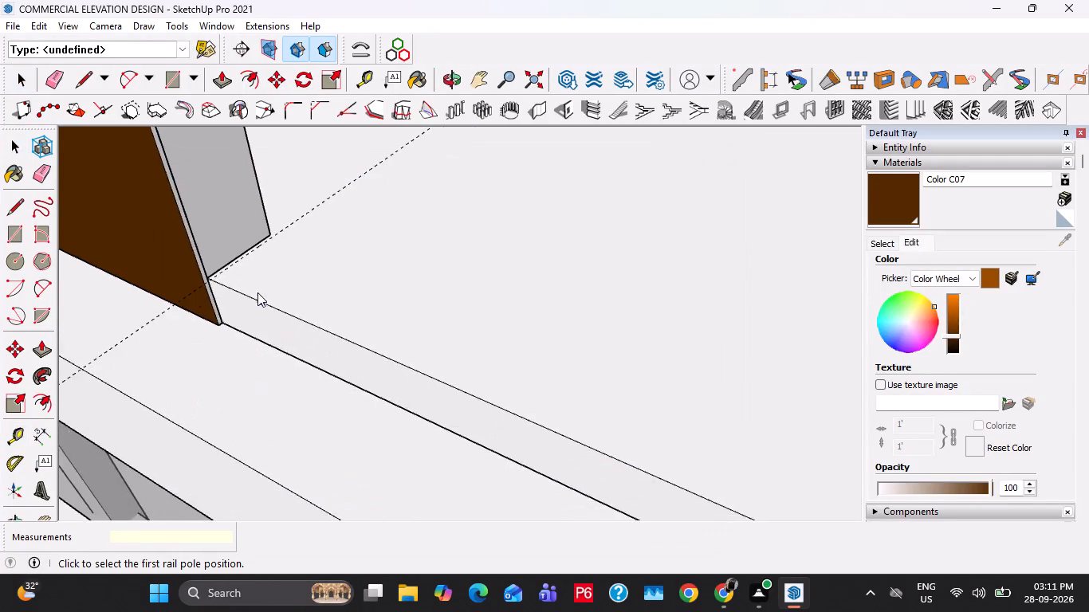
{"action": "scroll", "coordinate": [258, 292], "scroll_direction": "up", "scroll_amount": 13}
{"action": "left_click", "coordinate": [238, 241]}
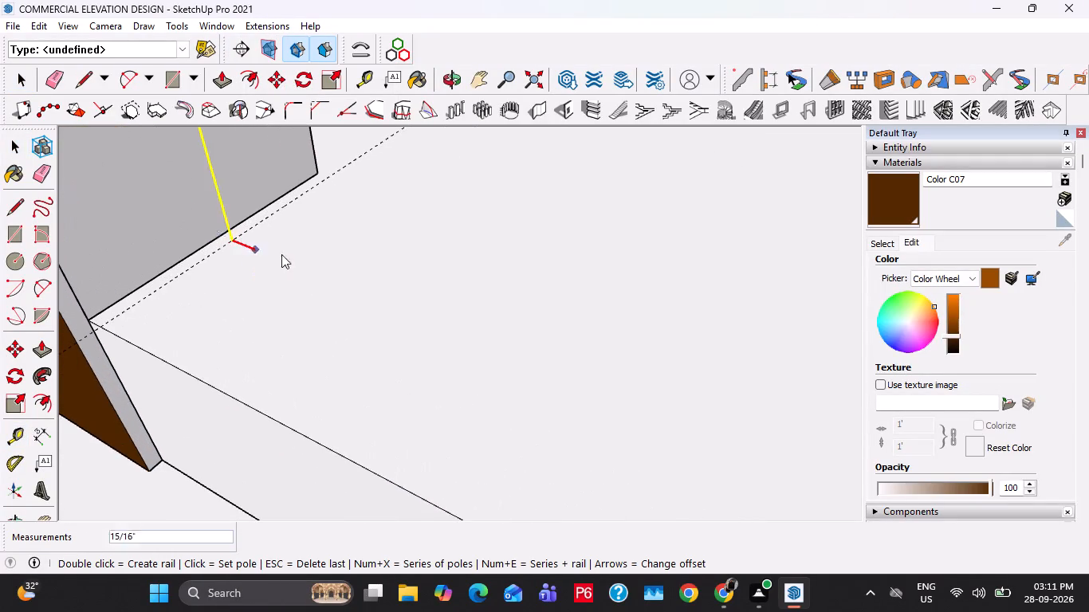
{"action": "scroll", "coordinate": [334, 270], "scroll_direction": "down", "scroll_amount": 17}
{"action": "middle_click_drag", "start_coordinate": [662, 465], "coordinate": [390, 343], "text": "shift"}
{"action": "scroll", "coordinate": [366, 312], "scroll_direction": "down", "scroll_amount": 8}
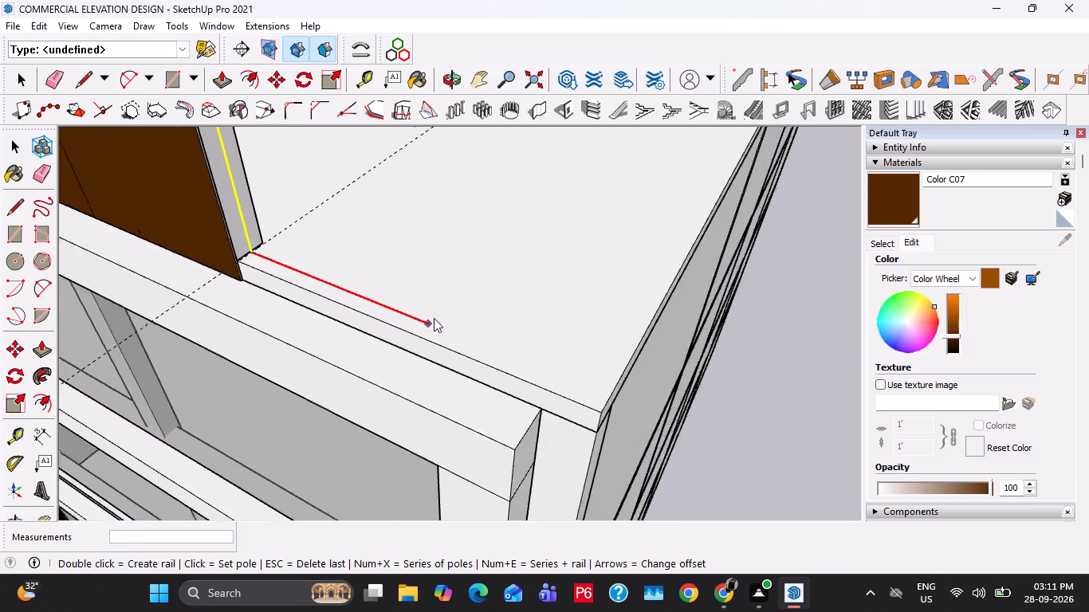
{"action": "scroll", "coordinate": [434, 318], "scroll_direction": "down", "scroll_amount": 2}
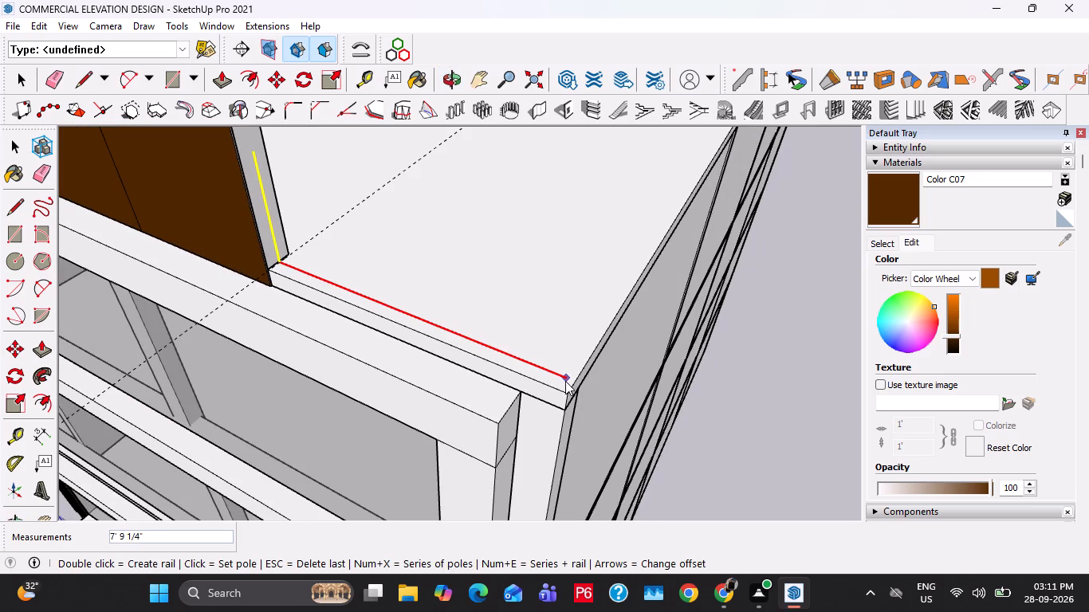
{"action": "double_click", "coordinate": [565, 381]}
{"action": "scroll", "coordinate": [563, 377], "scroll_direction": "up", "scroll_amount": 9}
{"action": "key", "text": "space"}
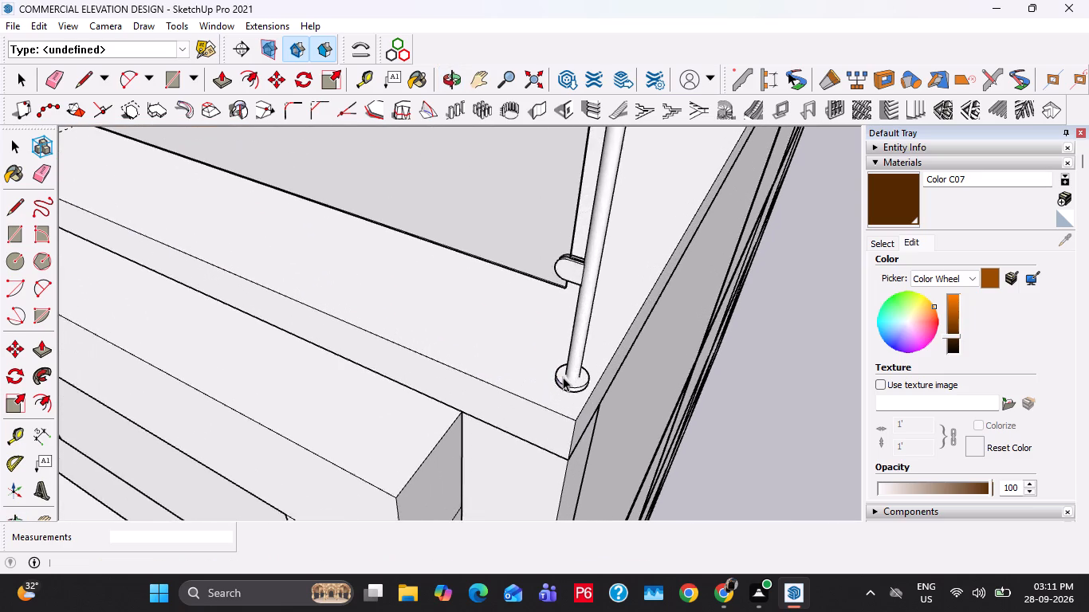
Move the new railing about 13/16" closer to the roof slab's outer corner.
{"action": "scroll", "coordinate": [563, 377], "scroll_direction": "down", "scroll_amount": 6}
{"action": "middle_click_drag", "start_coordinate": [503, 321], "coordinate": [553, 327]}
{"action": "scroll", "coordinate": [598, 357], "scroll_direction": "up", "scroll_amount": 9}
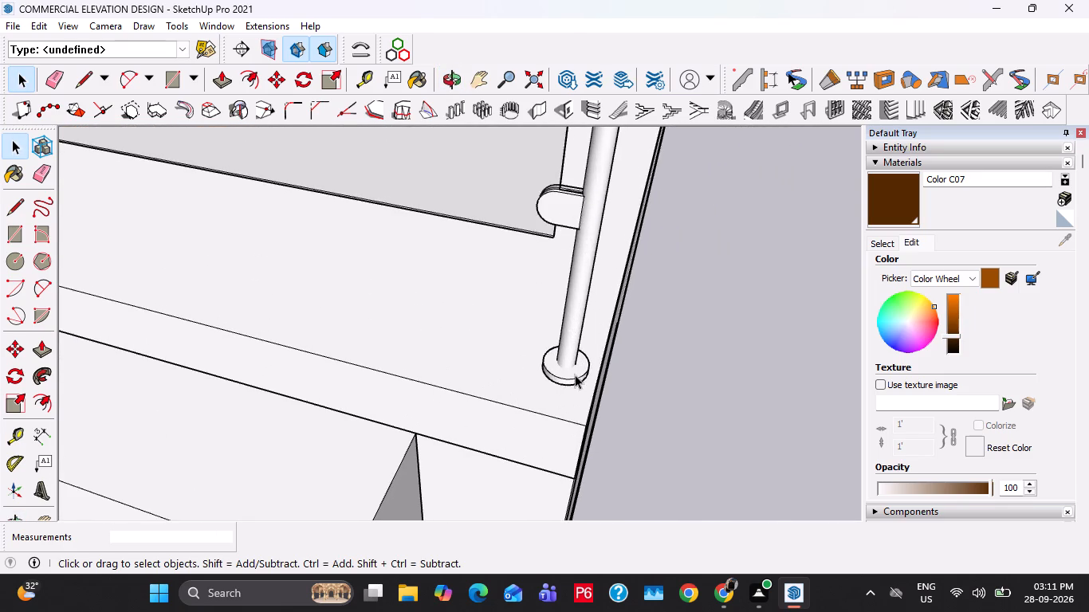
{"action": "left_click", "coordinate": [575, 375]}
{"action": "scroll", "coordinate": [575, 378], "scroll_direction": "up", "scroll_amount": 7}
{"action": "key", "text": "m"}
{"action": "left_click", "coordinate": [590, 382]}
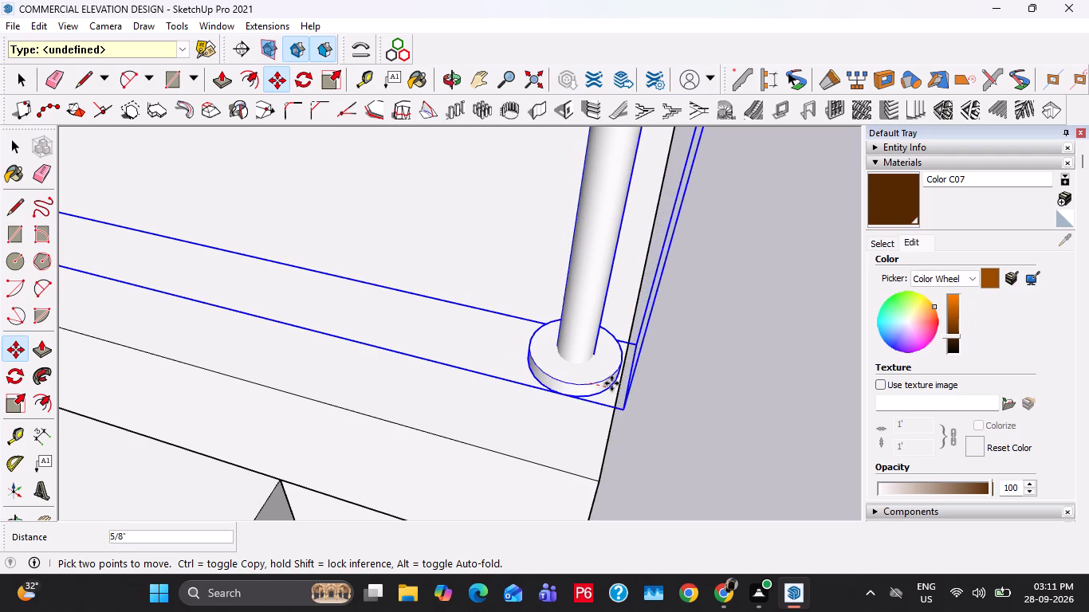
{"action": "key", "text": "space"}
{"action": "middle_click_drag", "start_coordinate": [599, 378], "coordinate": [481, 350]}
{"action": "scroll", "coordinate": [568, 417], "scroll_direction": "up", "scroll_amount": 2}
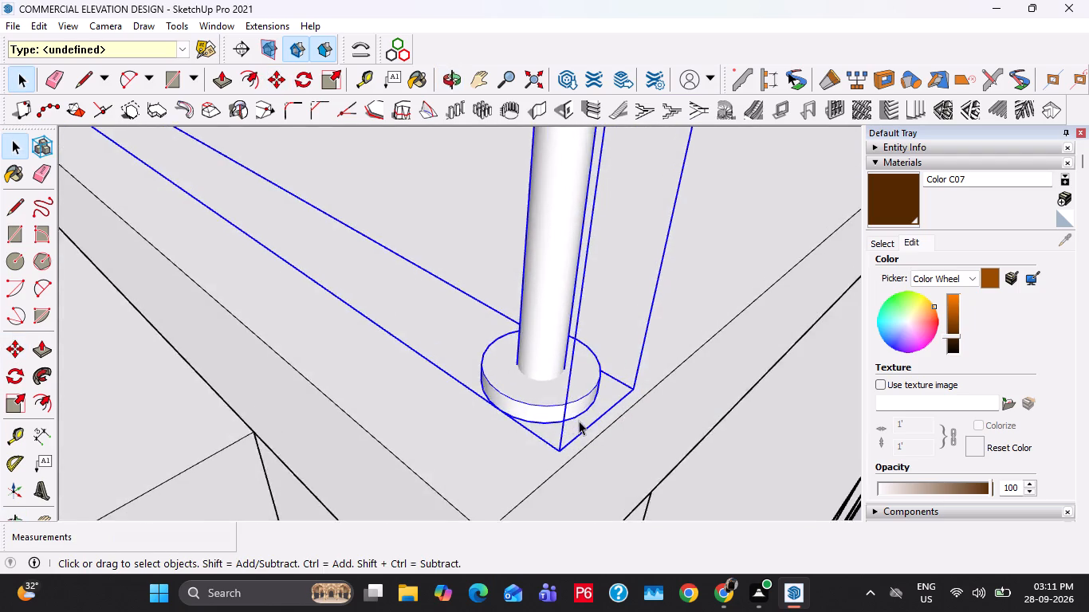
{"action": "scroll", "coordinate": [579, 421], "scroll_direction": "up", "scroll_amount": 1}
{"action": "middle_click_drag", "start_coordinate": [600, 427], "coordinate": [529, 408]}
{"action": "key", "text": "m"}
{"action": "left_click", "coordinate": [584, 428]}
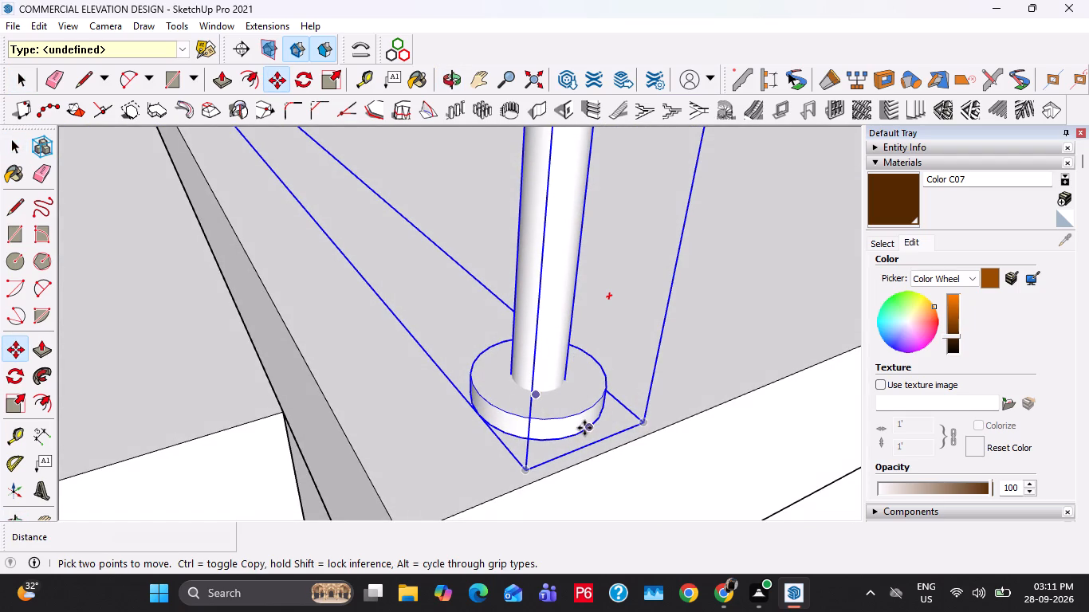
{"action": "left_click", "coordinate": [606, 451]}
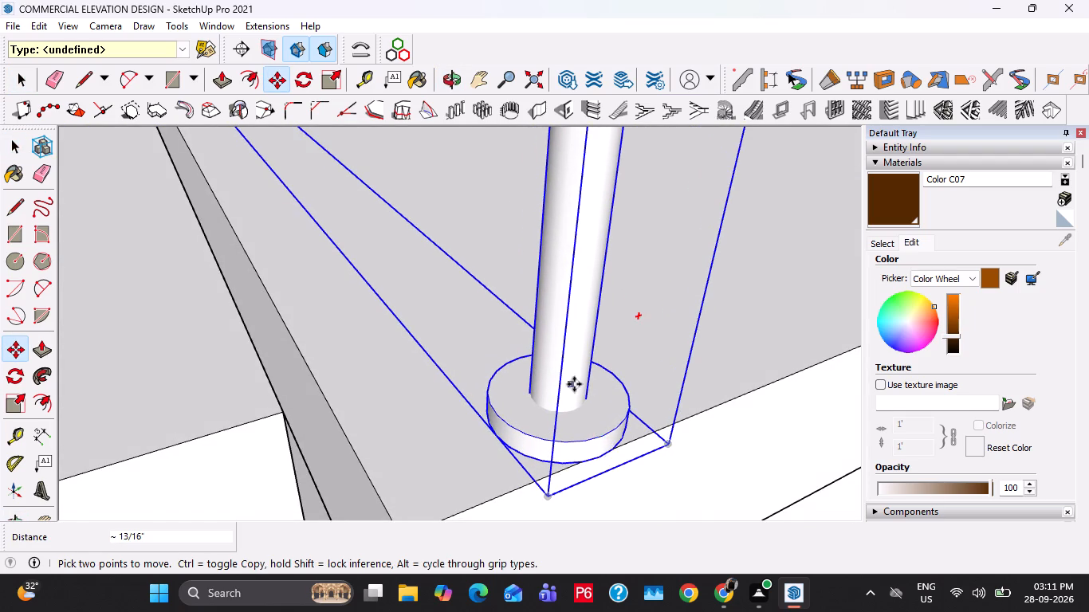
{"action": "scroll", "coordinate": [572, 384], "scroll_direction": "down", "scroll_amount": 20}
{"action": "scroll", "coordinate": [572, 384], "scroll_direction": "down", "scroll_amount": 1}
{"action": "key", "text": "space"}
{"action": "key", "text": "space"}
{"action": "left_click", "coordinate": [175, 393]}
Delete the remaining guide line beside the wall panel.
{"action": "middle_click_drag", "start_coordinate": [407, 170], "coordinate": [505, 195]}
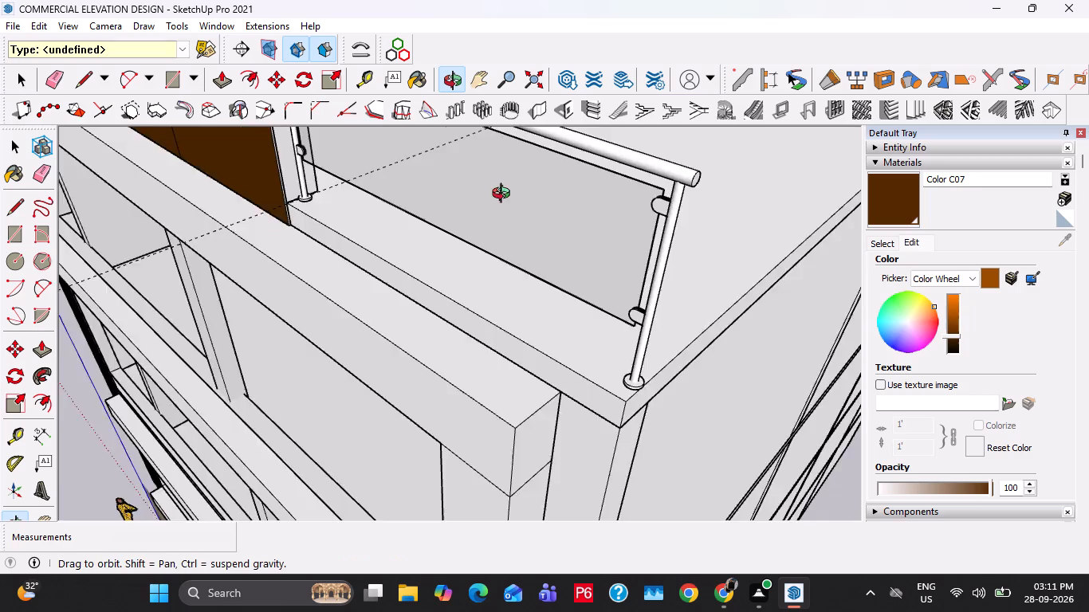
{"action": "middle_click_drag", "start_coordinate": [505, 195], "coordinate": [616, 188]}
{"action": "scroll", "coordinate": [620, 188], "scroll_direction": "down", "scroll_amount": 11}
{"action": "middle_click_drag", "start_coordinate": [600, 276], "coordinate": [631, 189]}
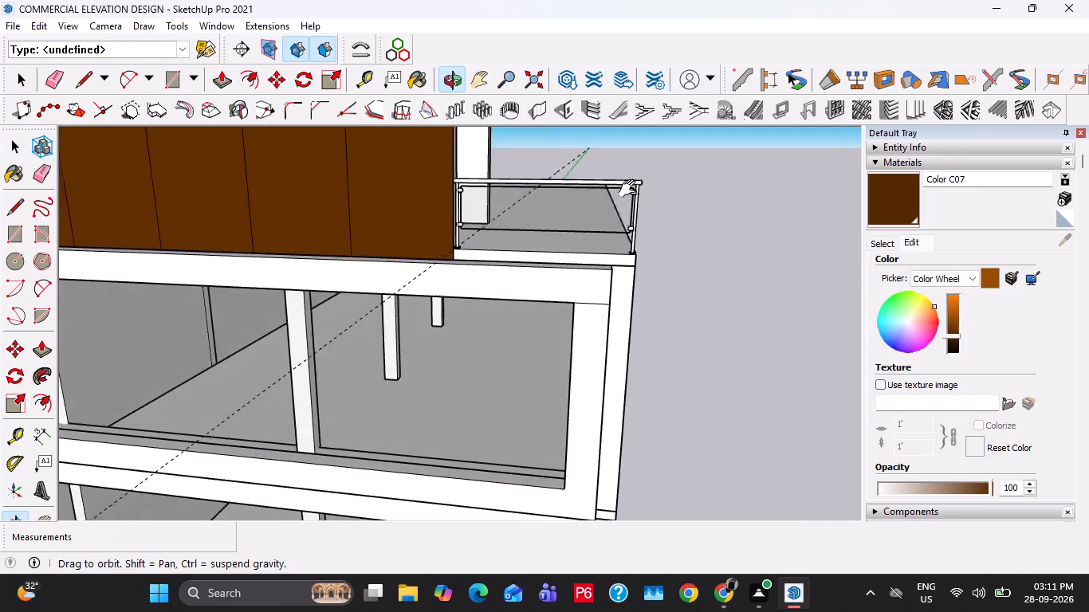
{"action": "middle_click_drag", "start_coordinate": [631, 189], "coordinate": [683, 212]}
{"action": "key", "text": "Escape"}
{"action": "key", "text": "Escape"}
{"action": "key", "text": "Escape"}
{"action": "key", "text": "Escape"}
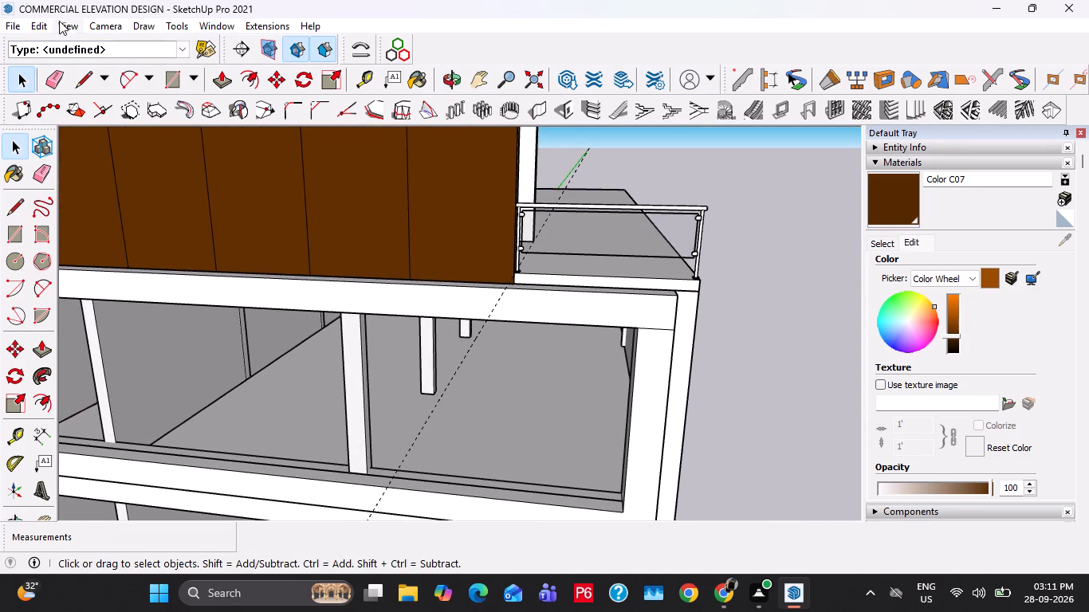
{"action": "left_click", "coordinate": [42, 21]}
{"action": "left_click", "coordinate": [103, 179]}
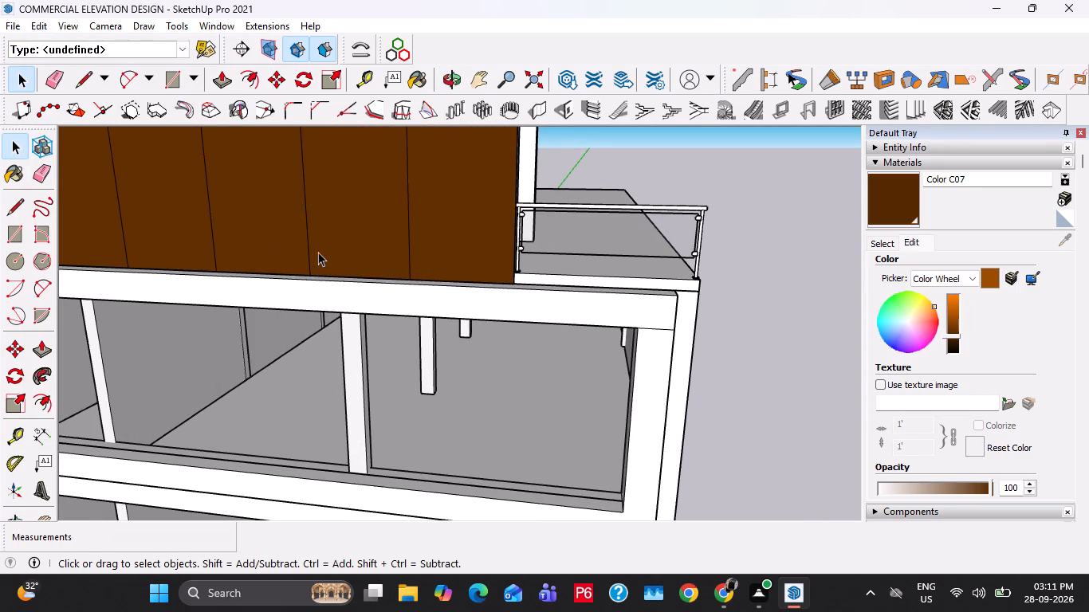
Open the rooftop railing for editing and paint its handrail with Color M08 from the Colors collection.
{"action": "scroll", "coordinate": [650, 370], "scroll_direction": "down", "scroll_amount": 5}
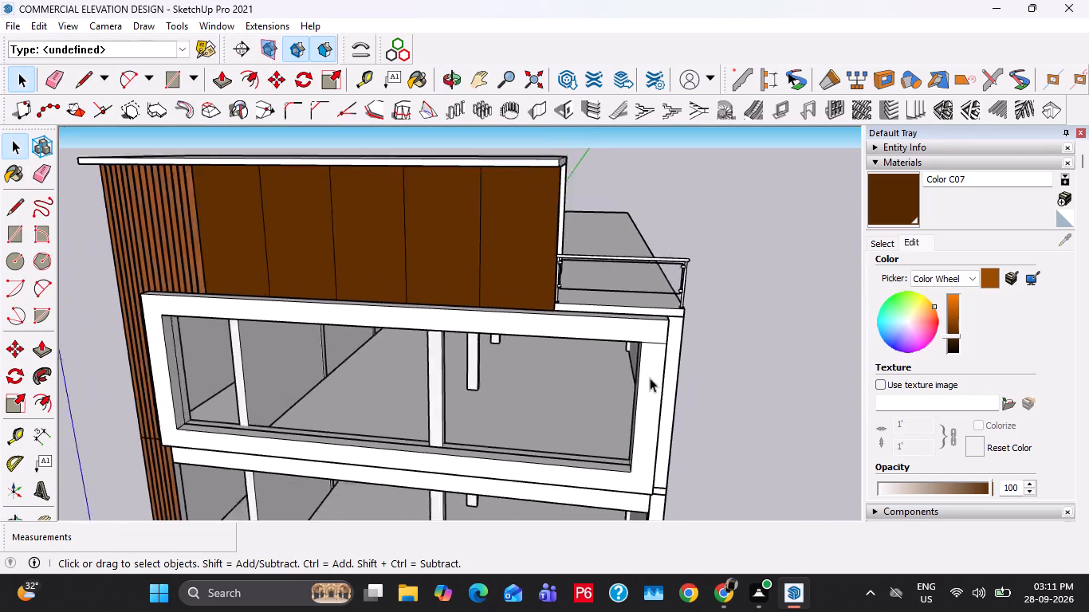
{"action": "scroll", "coordinate": [650, 378], "scroll_direction": "down", "scroll_amount": 1}
{"action": "middle_click_drag", "start_coordinate": [580, 368], "coordinate": [579, 330]}
{"action": "scroll", "coordinate": [672, 285], "scroll_direction": "up", "scroll_amount": 11}
{"action": "triple_click", "coordinate": [687, 228]}
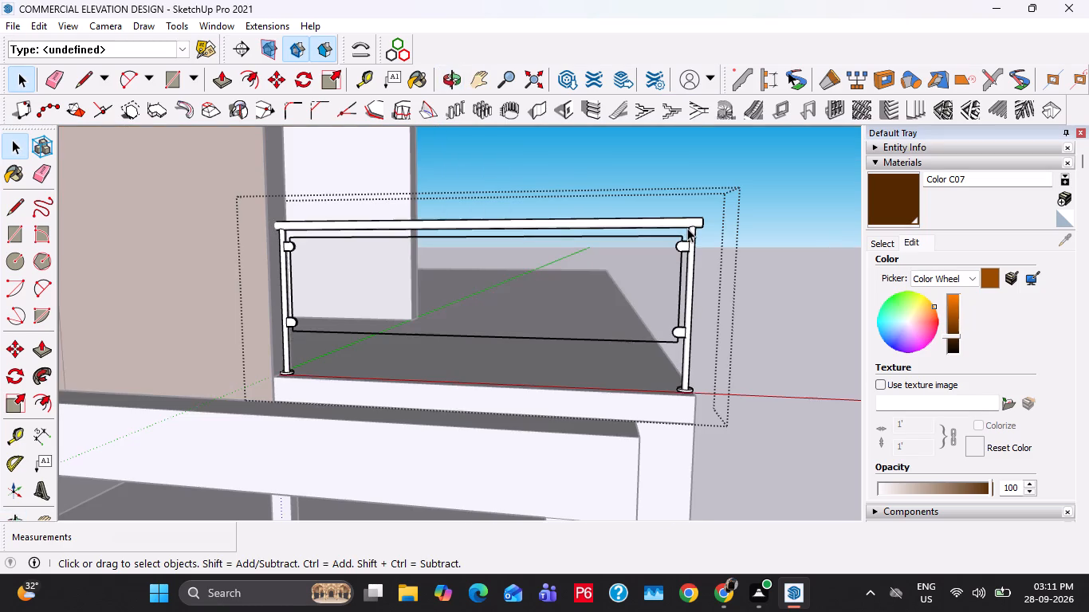
{"action": "double_click", "coordinate": [687, 228]}
{"action": "left_click", "coordinate": [695, 226]}
{"action": "double_click", "coordinate": [683, 225]}
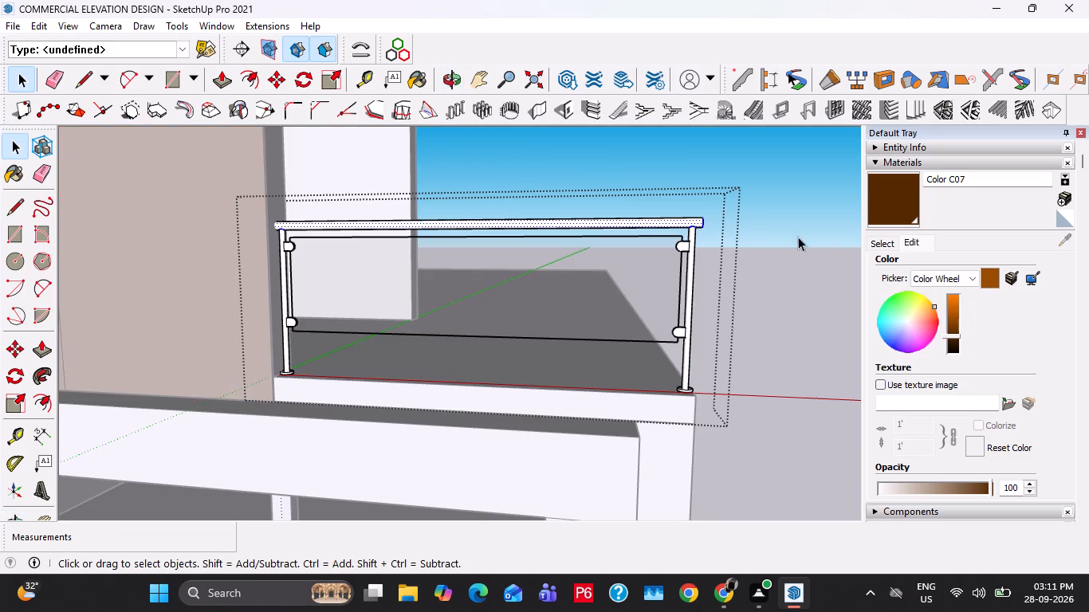
{"action": "left_click", "coordinate": [881, 245]}
{"action": "scroll", "coordinate": [962, 369], "scroll_direction": "down", "scroll_amount": 10}
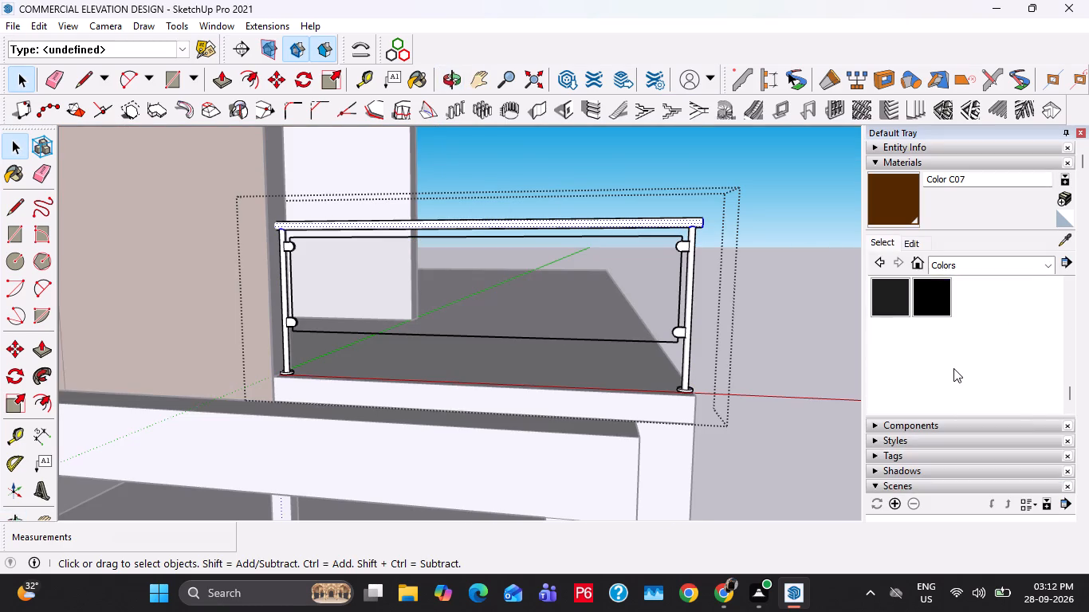
{"action": "scroll", "coordinate": [912, 338], "scroll_direction": "up", "scroll_amount": 1}
{"action": "left_click", "coordinate": [895, 380]}
{"action": "left_click", "coordinate": [675, 219]}
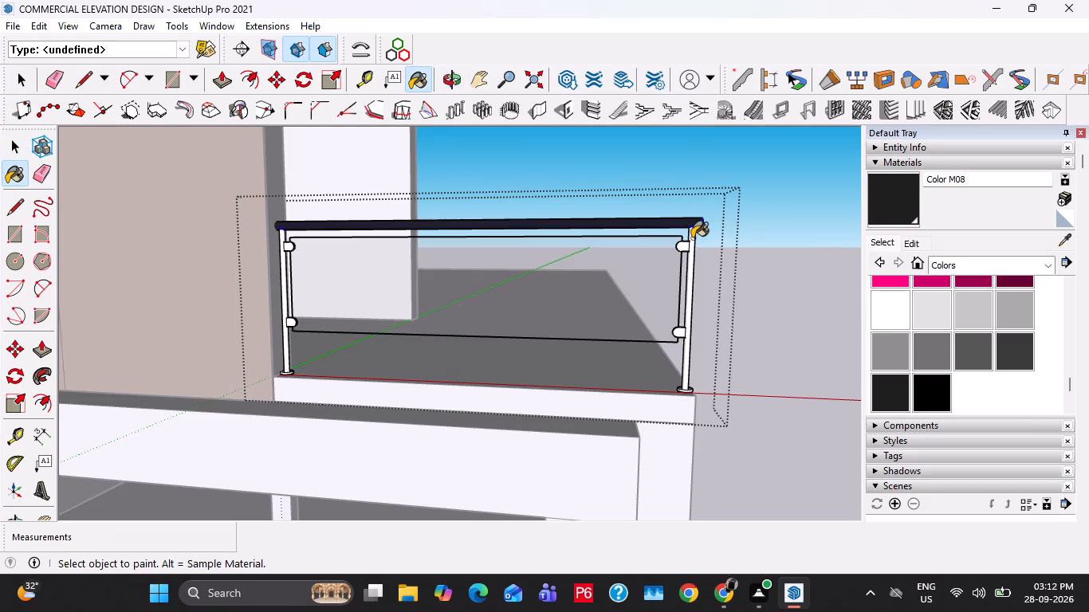
Paint the railing's outer corner post, its two glass clamps and its base plate with Color M08.
{"action": "left_click", "coordinate": [692, 238]}
{"action": "left_click", "coordinate": [686, 245]}
{"action": "scroll", "coordinate": [685, 327], "scroll_direction": "up", "scroll_amount": 4}
{"action": "left_click", "coordinate": [682, 337]}
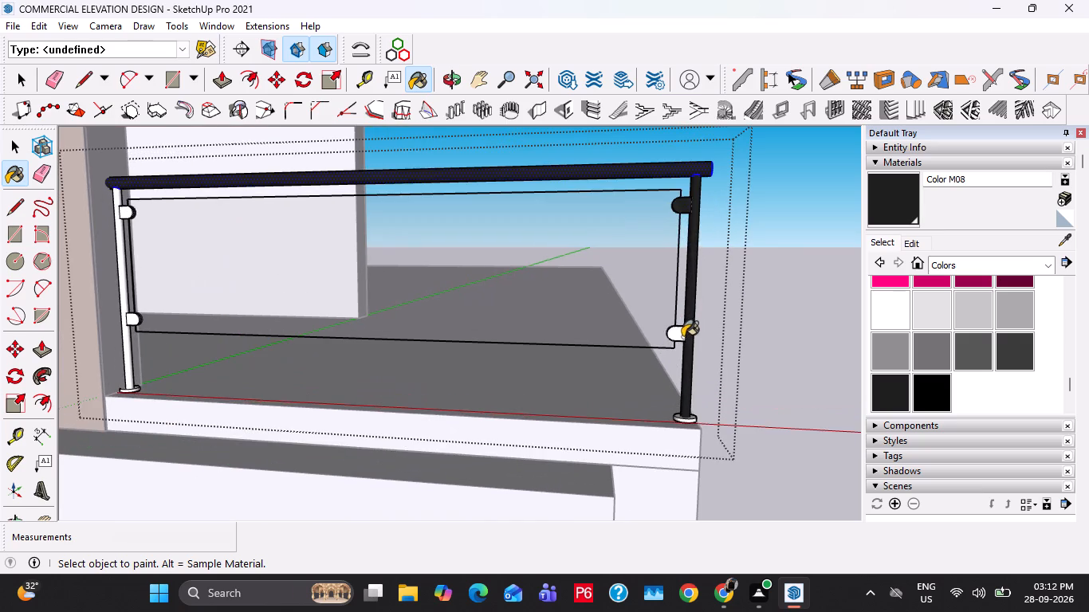
{"action": "scroll", "coordinate": [686, 369], "scroll_direction": "up", "scroll_amount": 6}
{"action": "left_click", "coordinate": [690, 436]}
{"action": "left_click", "coordinate": [687, 426]}
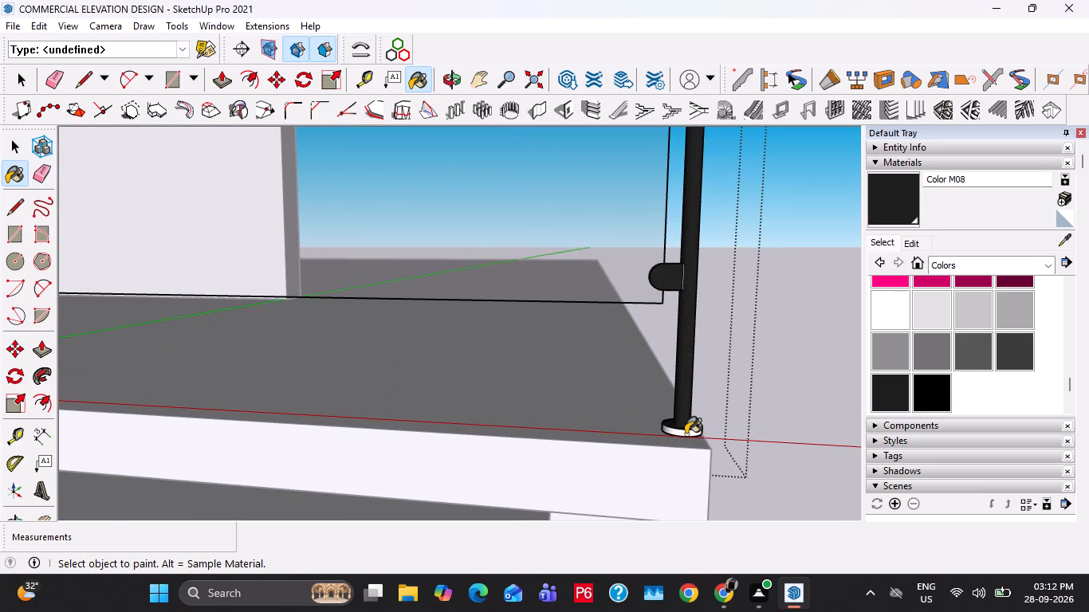
{"action": "left_click", "coordinate": [685, 430]}
{"action": "left_click", "coordinate": [685, 433]}
Paint the rear and edge faces of the outer post's lower glass clamp with Color M08.
{"action": "middle_click_drag", "start_coordinate": [676, 370], "coordinate": [268, 414]}
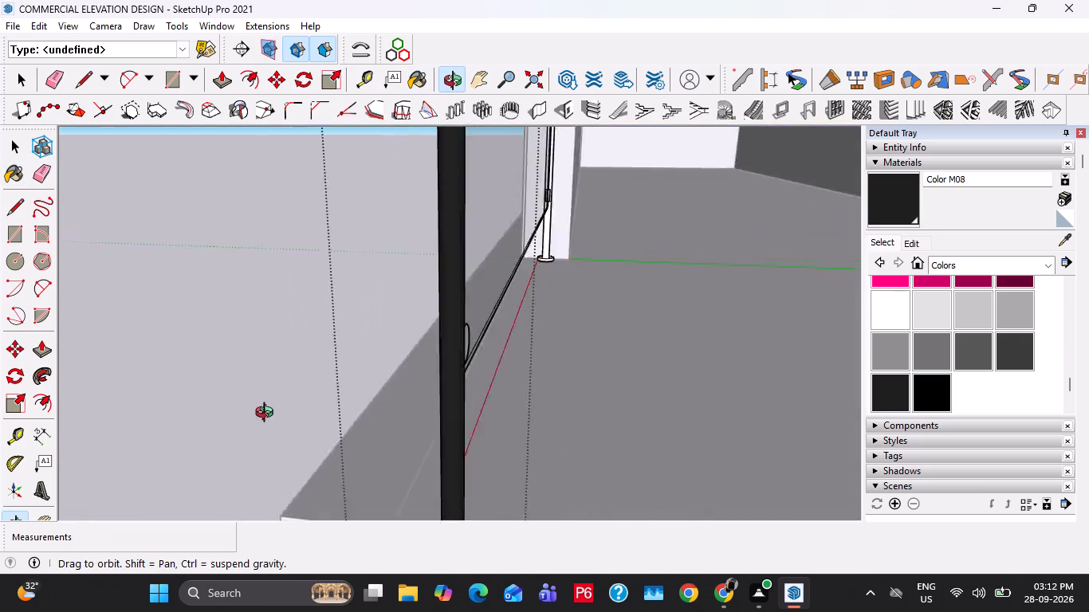
{"action": "middle_click_drag", "start_coordinate": [268, 414], "coordinate": [125, 406]}
{"action": "scroll", "coordinate": [322, 318], "scroll_direction": "up", "scroll_amount": 2}
{"action": "left_click", "coordinate": [281, 320]}
{"action": "scroll", "coordinate": [273, 296], "scroll_direction": "up", "scroll_amount": 1}
{"action": "middle_click_drag", "start_coordinate": [274, 310], "coordinate": [289, 369]}
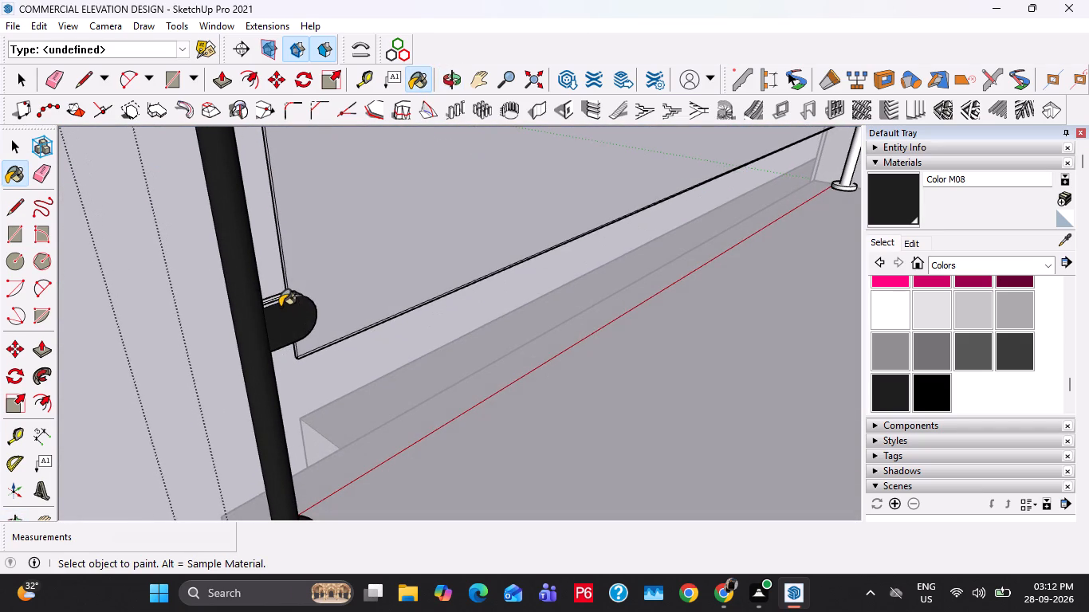
{"action": "left_click", "coordinate": [279, 306]}
{"action": "left_click", "coordinate": [275, 295]}
{"action": "left_click", "coordinate": [275, 302]}
Paint the end cap of the handrail at the slab corner with Color M08.
{"action": "scroll", "coordinate": [290, 295], "scroll_direction": "down", "scroll_amount": 13}
{"action": "middle_click_drag", "start_coordinate": [361, 290], "coordinate": [536, 290]}
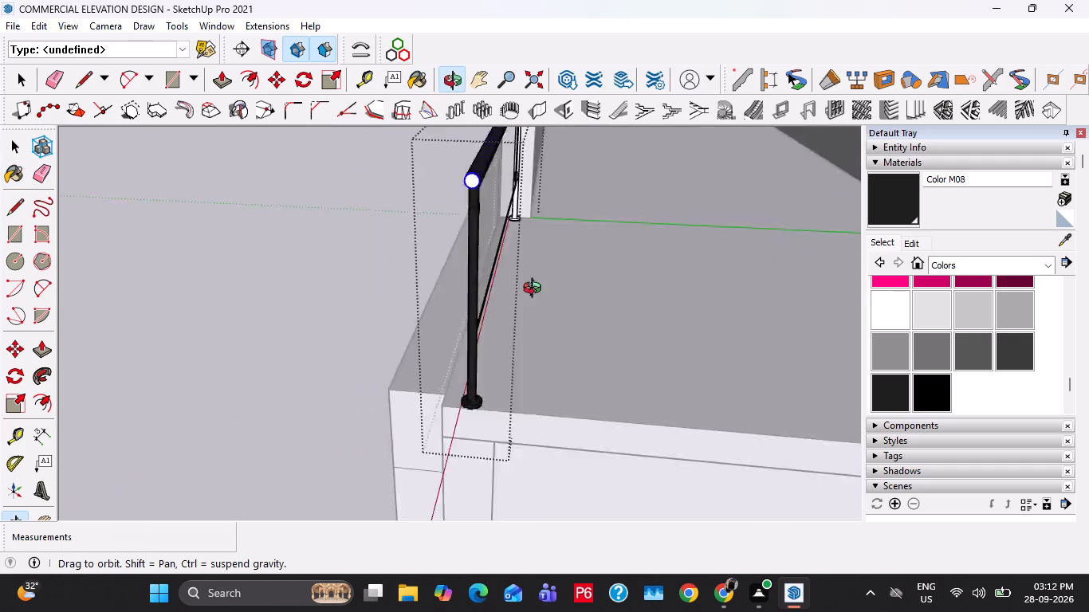
{"action": "middle_click_drag", "start_coordinate": [536, 290], "coordinate": [625, 319]}
{"action": "scroll", "coordinate": [636, 222], "scroll_direction": "up", "scroll_amount": 4}
{"action": "left_click", "coordinate": [546, 207]}
{"action": "scroll", "coordinate": [541, 208], "scroll_direction": "down", "scroll_amount": 7}
Select the white surface of the railing post beside the wall panel.
{"action": "middle_click_drag", "start_coordinate": [514, 246], "coordinate": [663, 447], "text": "shift"}
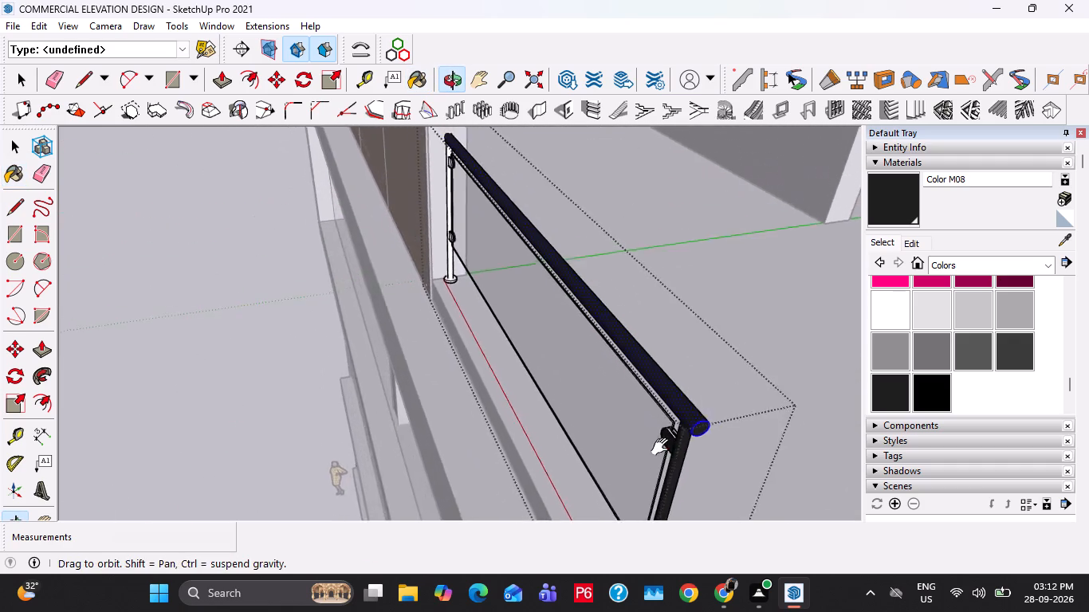
{"action": "middle_click_drag", "start_coordinate": [663, 447], "coordinate": [913, 456], "text": "shift"}
{"action": "scroll", "coordinate": [151, 214], "scroll_direction": "up", "scroll_amount": 1}
{"action": "key", "text": "space"}
{"action": "middle_click_drag", "start_coordinate": [122, 285], "coordinate": [482, 277]}
{"action": "scroll", "coordinate": [194, 320], "scroll_direction": "up", "scroll_amount": 3}
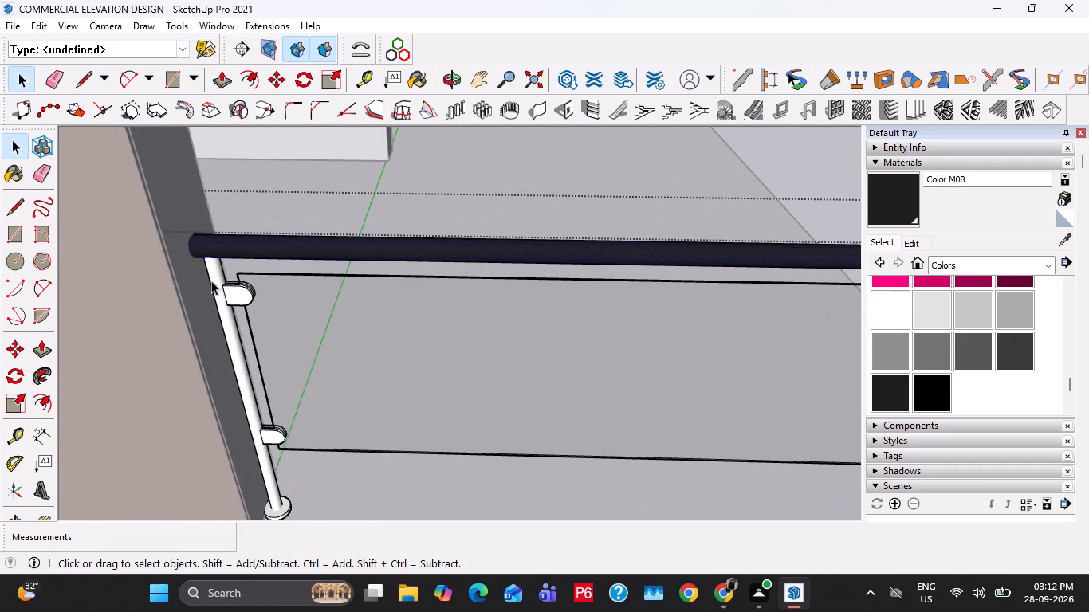
{"action": "triple_click", "coordinate": [211, 275]}
{"action": "left_click", "coordinate": [224, 275]}
{"action": "double_click", "coordinate": [211, 271]}
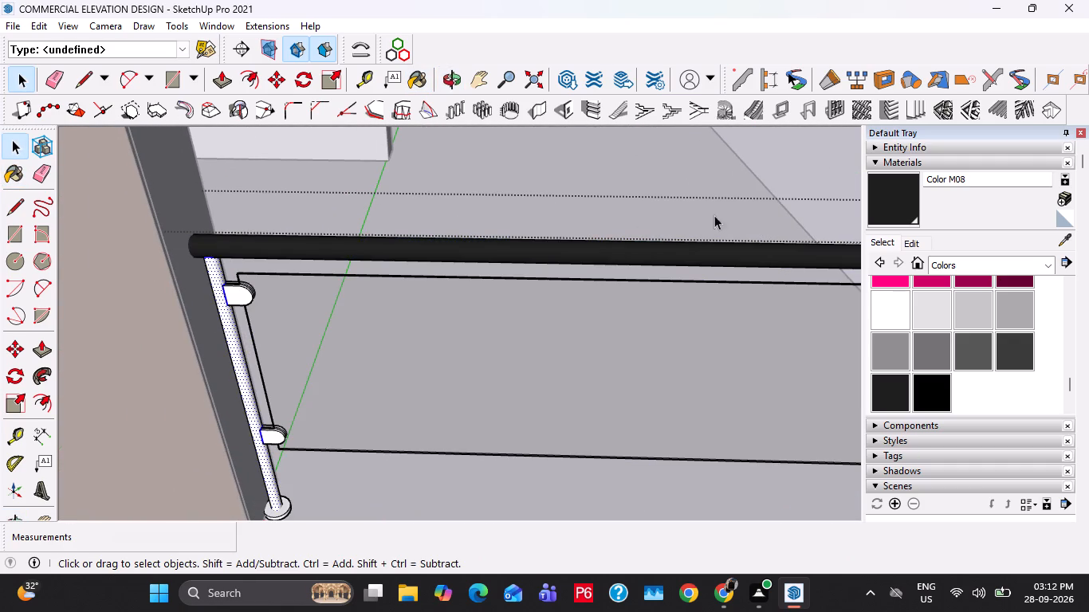
Paint the railing post beside the wall panel, its upper glass clamp's front face and its base plate with Color M08.
{"action": "left_click", "coordinate": [880, 192]}
{"action": "left_click", "coordinate": [221, 286]}
{"action": "left_click", "coordinate": [230, 300]}
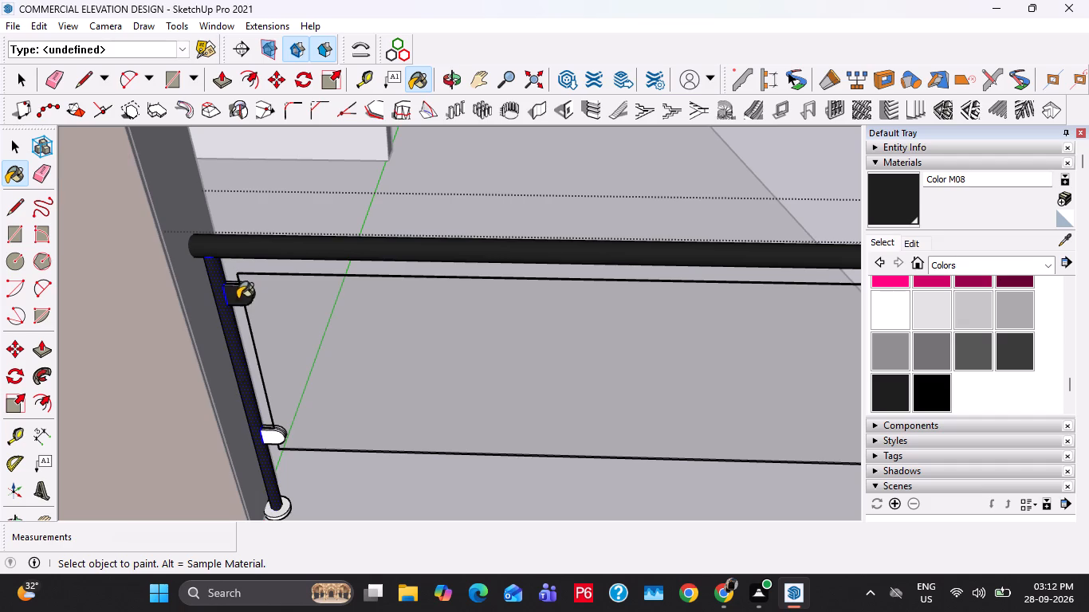
{"action": "left_click", "coordinate": [273, 509]}
{"action": "scroll", "coordinate": [276, 513], "scroll_direction": "up", "scroll_amount": 1}
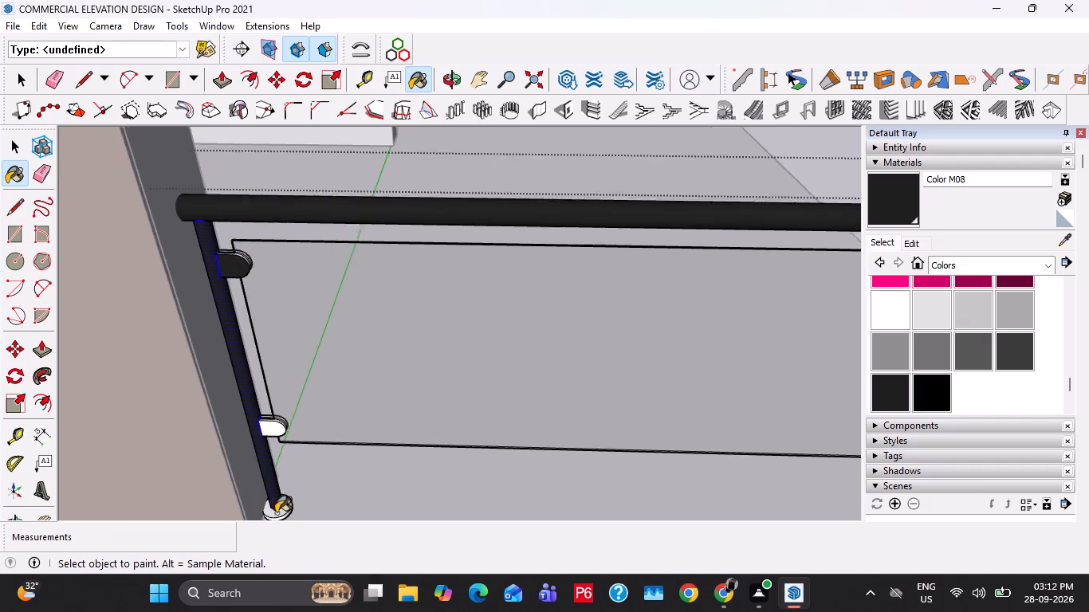
{"action": "scroll", "coordinate": [276, 513], "scroll_direction": "up", "scroll_amount": 7}
{"action": "middle_click_drag", "start_coordinate": [277, 511], "coordinate": [367, 423], "text": "shift"}
{"action": "scroll", "coordinate": [353, 443], "scroll_direction": "up", "scroll_amount": 3}
{"action": "left_click", "coordinate": [360, 426]}
{"action": "left_click", "coordinate": [361, 431]}
{"action": "scroll", "coordinate": [364, 426], "scroll_direction": "down", "scroll_amount": 4}
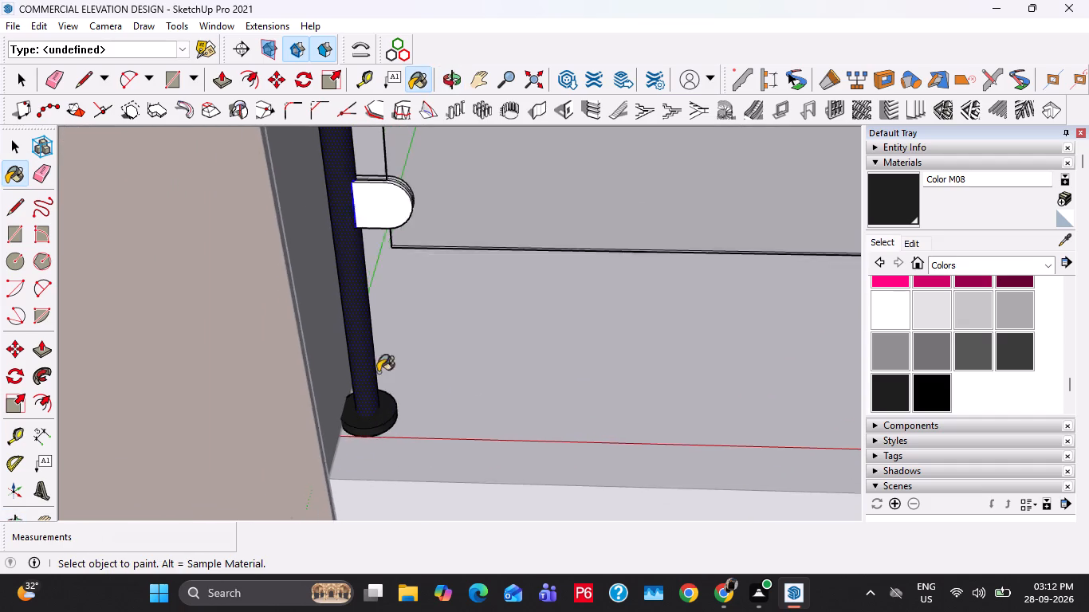
Paint the front face and upper edge of the wall-side post's lower glass clamp with Color M08.
{"action": "middle_click_drag", "start_coordinate": [382, 326], "coordinate": [379, 425], "text": "shift"}
{"action": "scroll", "coordinate": [375, 358], "scroll_direction": "up", "scroll_amount": 3}
{"action": "left_click", "coordinate": [371, 376]}
{"action": "left_click", "coordinate": [372, 359]}
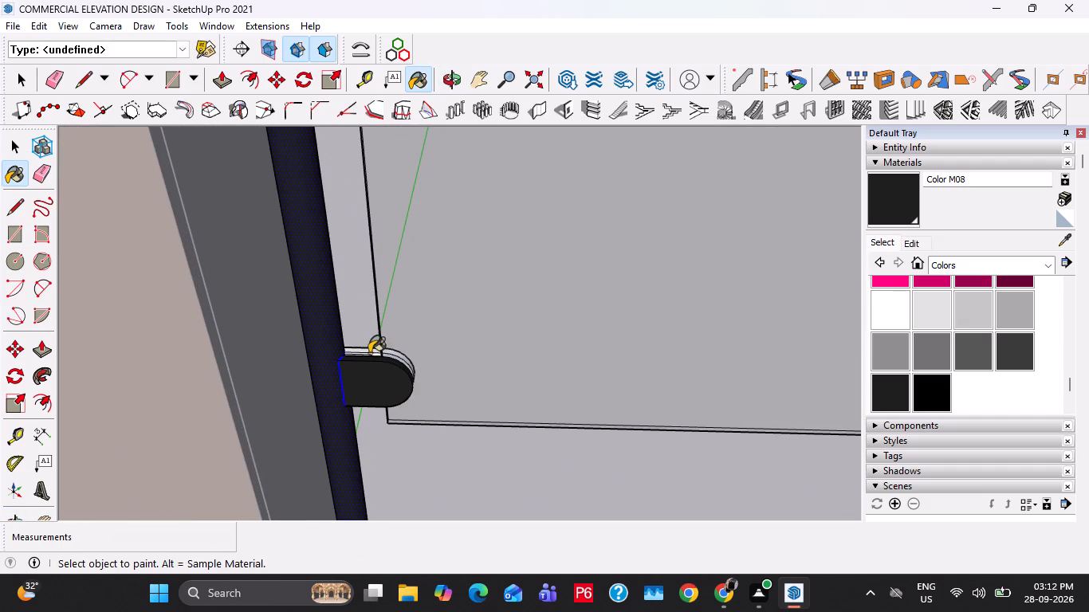
{"action": "left_click", "coordinate": [369, 349]}
Paint the remaining edge, inner and rear faces of the wall-side post's lower glass clamp with Color M08.
{"action": "middle_click_drag", "start_coordinate": [386, 337], "coordinate": [2, 345]}
{"action": "scroll", "coordinate": [357, 319], "scroll_direction": "up", "scroll_amount": 5}
{"action": "middle_click_drag", "start_coordinate": [322, 308], "coordinate": [275, 299]}
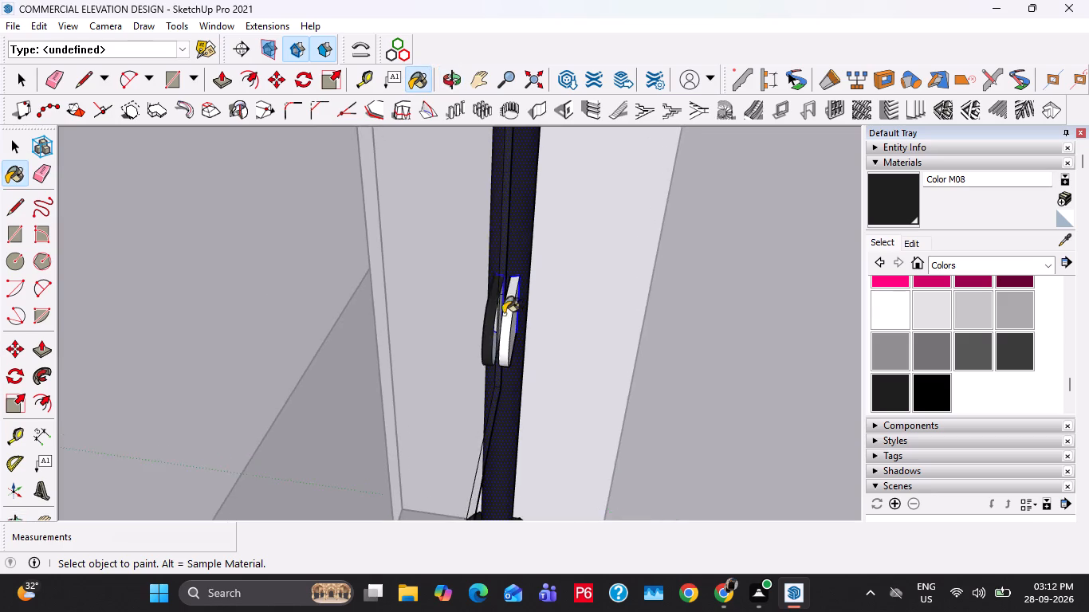
{"action": "middle_click_drag", "start_coordinate": [501, 314], "coordinate": [345, 277]}
{"action": "scroll", "coordinate": [357, 277], "scroll_direction": "up", "scroll_amount": 2}
{"action": "left_click", "coordinate": [336, 260]}
{"action": "scroll", "coordinate": [273, 254], "scroll_direction": "up", "scroll_amount": 7}
{"action": "left_click", "coordinate": [301, 246]}
{"action": "middle_click_drag", "start_coordinate": [308, 254], "coordinate": [387, 265]}
{"action": "scroll", "coordinate": [273, 270], "scroll_direction": "up", "scroll_amount": 20}
{"action": "scroll", "coordinate": [273, 270], "scroll_direction": "up", "scroll_amount": 8}
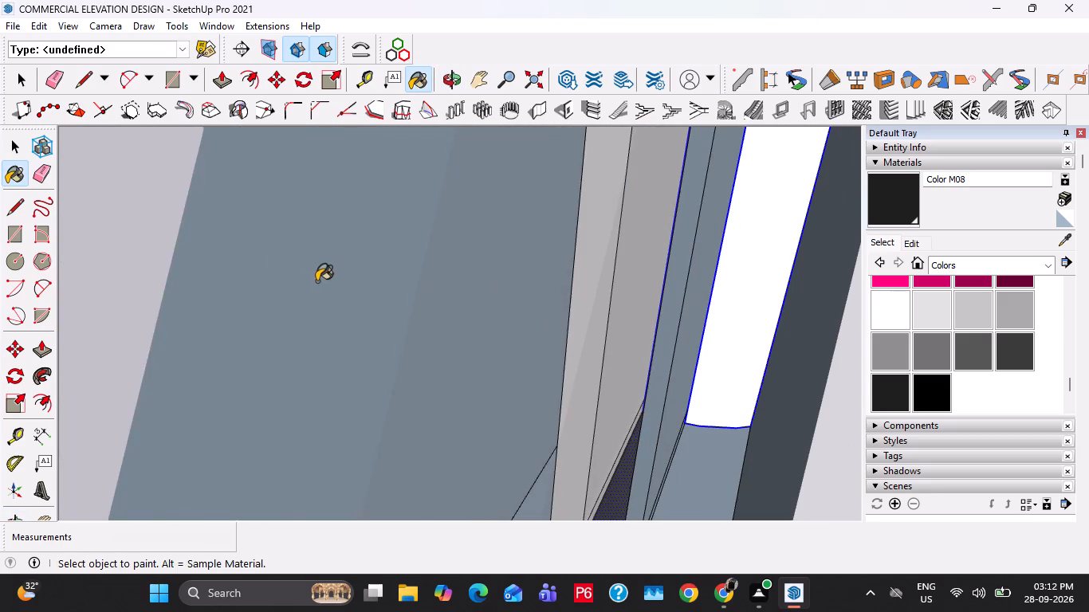
{"action": "left_click", "coordinate": [321, 284]}
{"action": "middle_click_drag", "start_coordinate": [322, 284], "coordinate": [553, 300]}
{"action": "scroll", "coordinate": [553, 300], "scroll_direction": "up", "scroll_amount": 1}
{"action": "scroll", "coordinate": [385, 347], "scroll_direction": "down", "scroll_amount": 4}
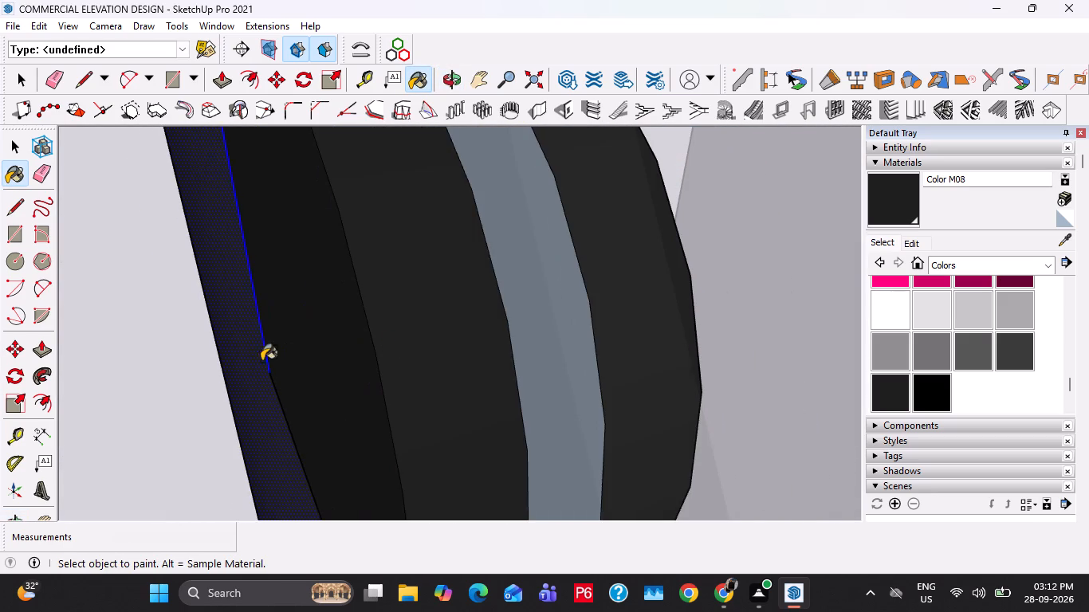
{"action": "left_click", "coordinate": [187, 371]}
{"action": "scroll", "coordinate": [344, 317], "scroll_direction": "down", "scroll_amount": 20}
{"action": "scroll", "coordinate": [344, 317], "scroll_direction": "down", "scroll_amount": 14}
{"action": "key", "text": "Escape"}
{"action": "key", "text": "Escape"}
{"action": "key", "text": "space"}
{"action": "key", "text": "Escape"}
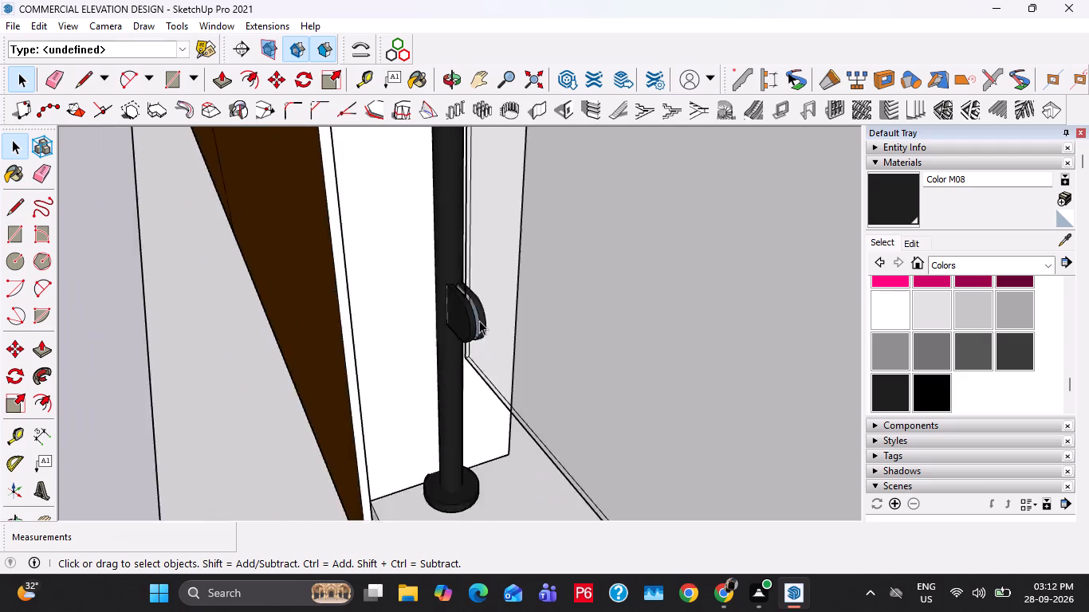
Save the model with the building's front elevation in view.
{"action": "scroll", "coordinate": [479, 320], "scroll_direction": "down", "scroll_amount": 8}
{"action": "key", "text": "Escape"}
{"action": "scroll", "coordinate": [455, 352], "scroll_direction": "up", "scroll_amount": 1}
{"action": "scroll", "coordinate": [448, 343], "scroll_direction": "down", "scroll_amount": 16}
{"action": "middle_click_drag", "start_coordinate": [395, 330], "coordinate": [576, 300]}
{"action": "scroll", "coordinate": [572, 298], "scroll_direction": "down", "scroll_amount": 15}
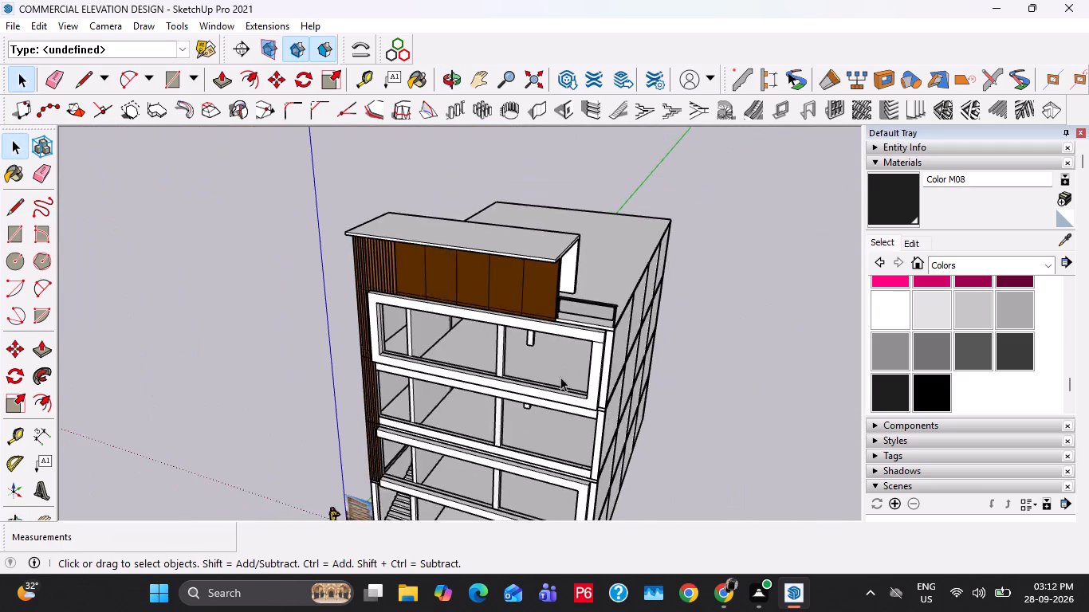
{"action": "middle_click_drag", "start_coordinate": [560, 377], "coordinate": [641, 253]}
{"action": "middle_click_drag", "start_coordinate": [606, 330], "coordinate": [621, 288]}
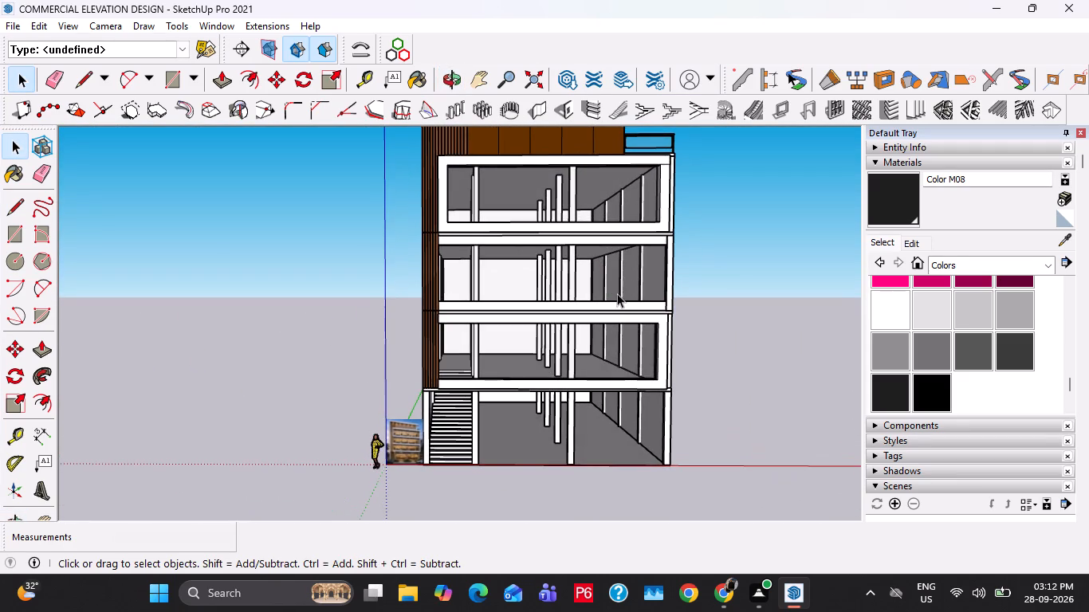
{"action": "key", "text": "ctrl+s"}
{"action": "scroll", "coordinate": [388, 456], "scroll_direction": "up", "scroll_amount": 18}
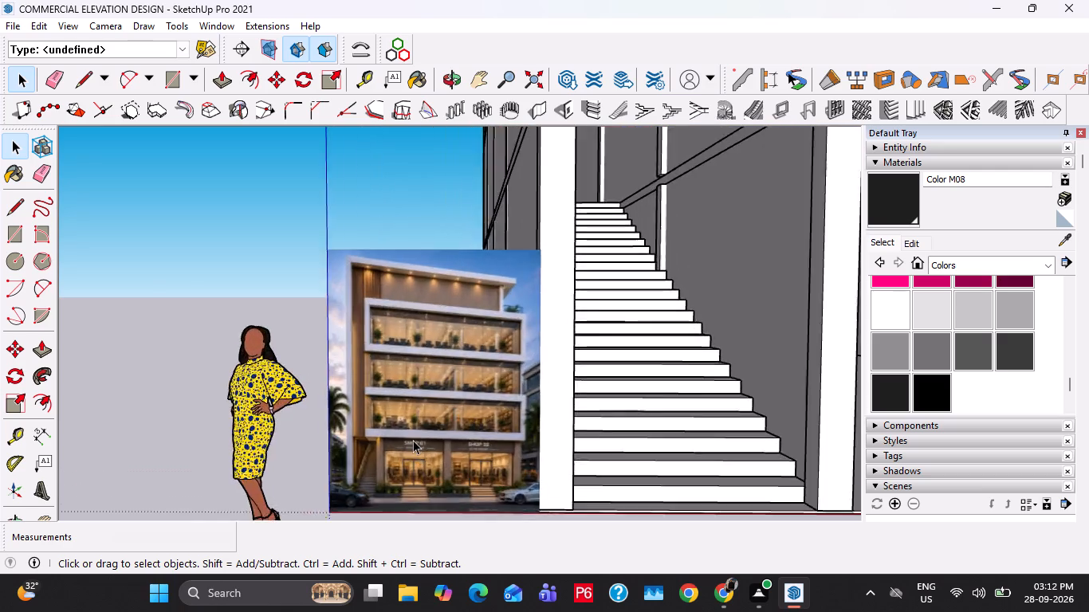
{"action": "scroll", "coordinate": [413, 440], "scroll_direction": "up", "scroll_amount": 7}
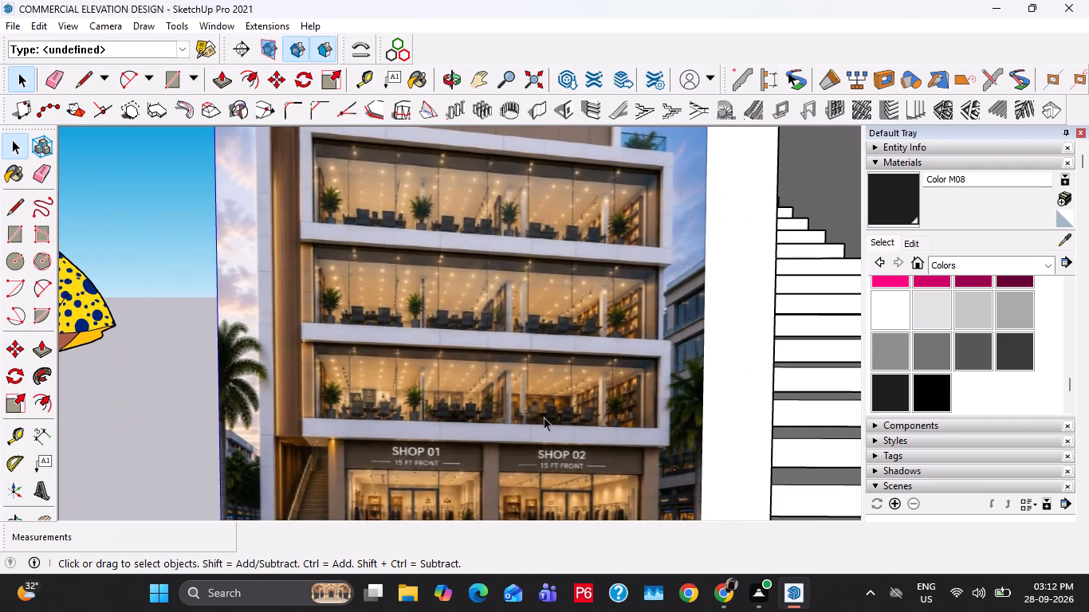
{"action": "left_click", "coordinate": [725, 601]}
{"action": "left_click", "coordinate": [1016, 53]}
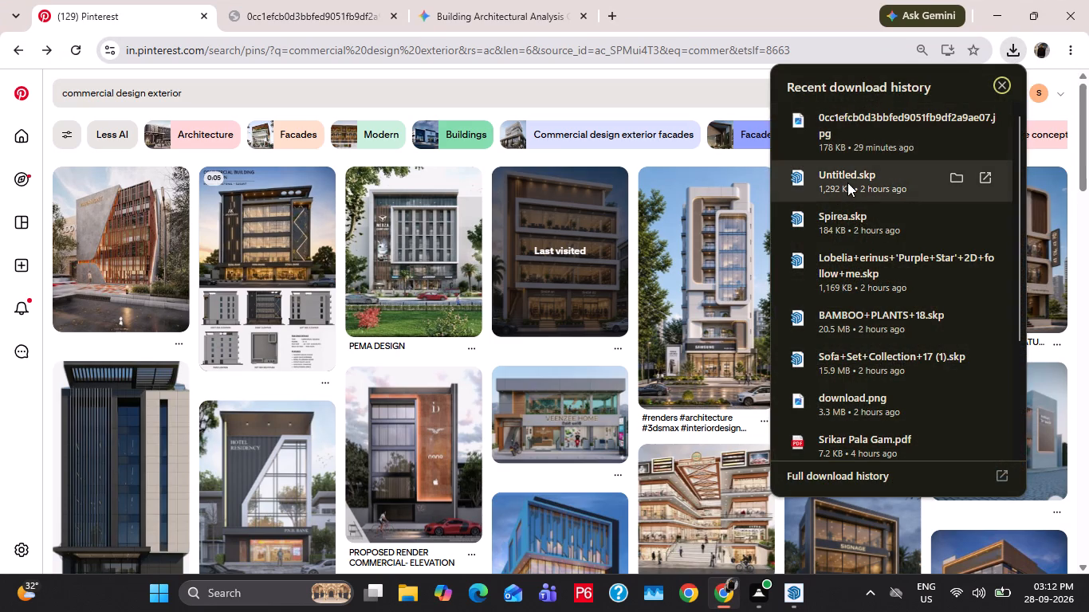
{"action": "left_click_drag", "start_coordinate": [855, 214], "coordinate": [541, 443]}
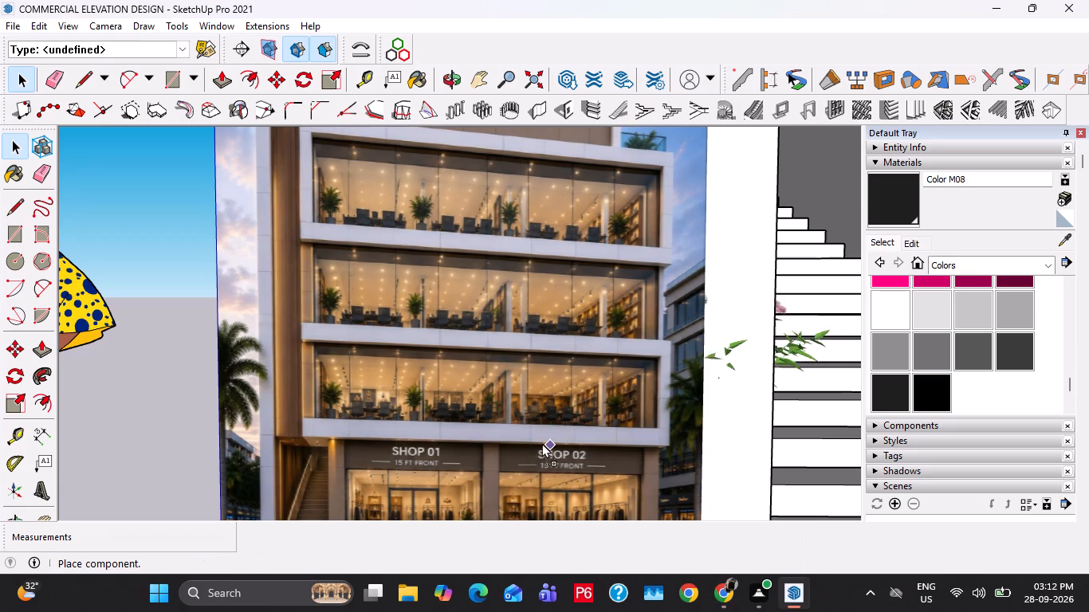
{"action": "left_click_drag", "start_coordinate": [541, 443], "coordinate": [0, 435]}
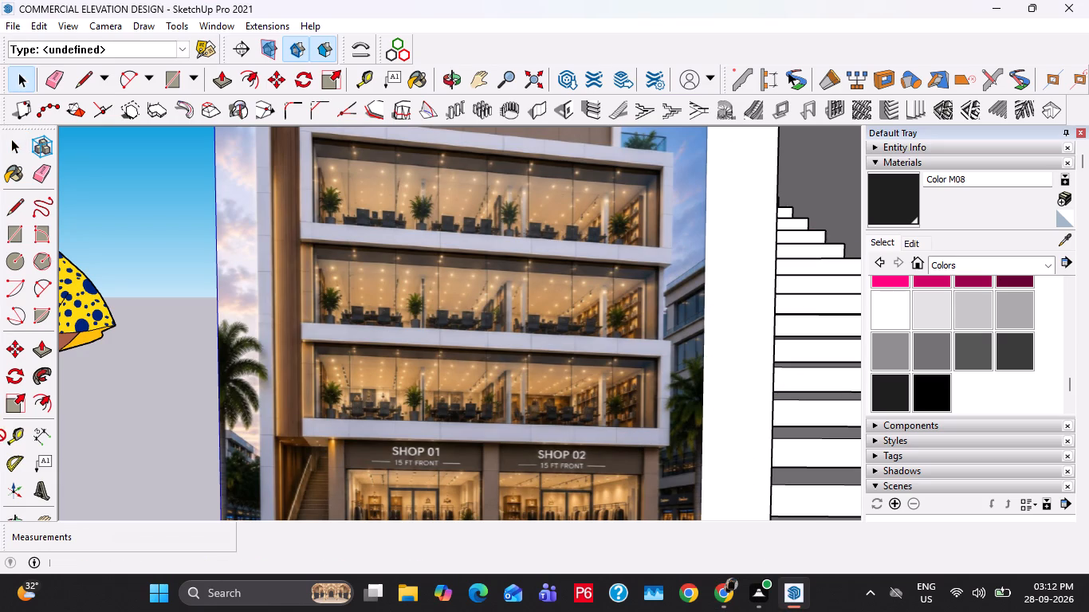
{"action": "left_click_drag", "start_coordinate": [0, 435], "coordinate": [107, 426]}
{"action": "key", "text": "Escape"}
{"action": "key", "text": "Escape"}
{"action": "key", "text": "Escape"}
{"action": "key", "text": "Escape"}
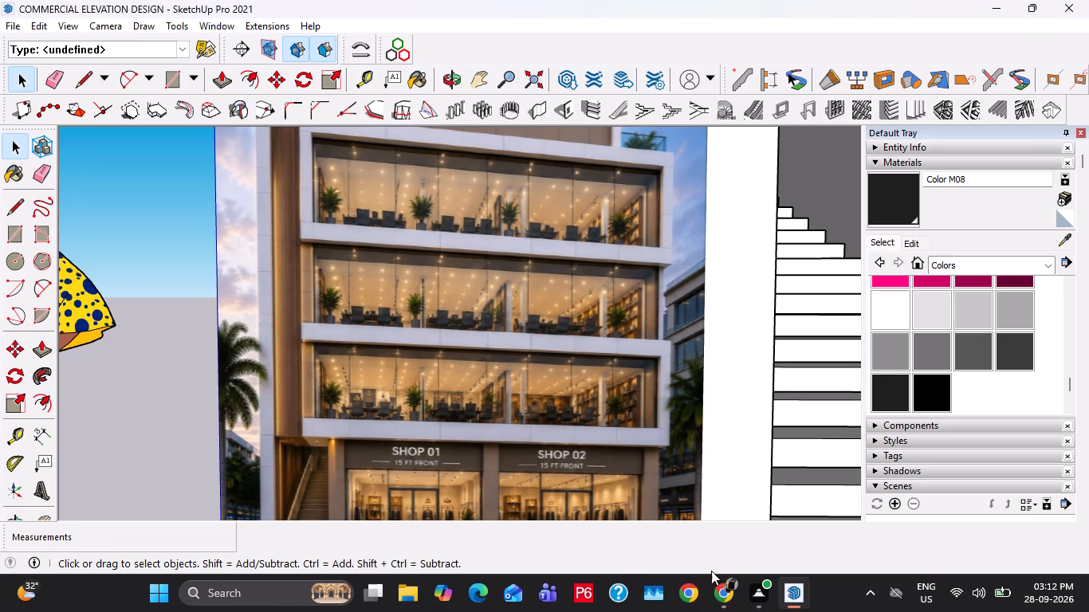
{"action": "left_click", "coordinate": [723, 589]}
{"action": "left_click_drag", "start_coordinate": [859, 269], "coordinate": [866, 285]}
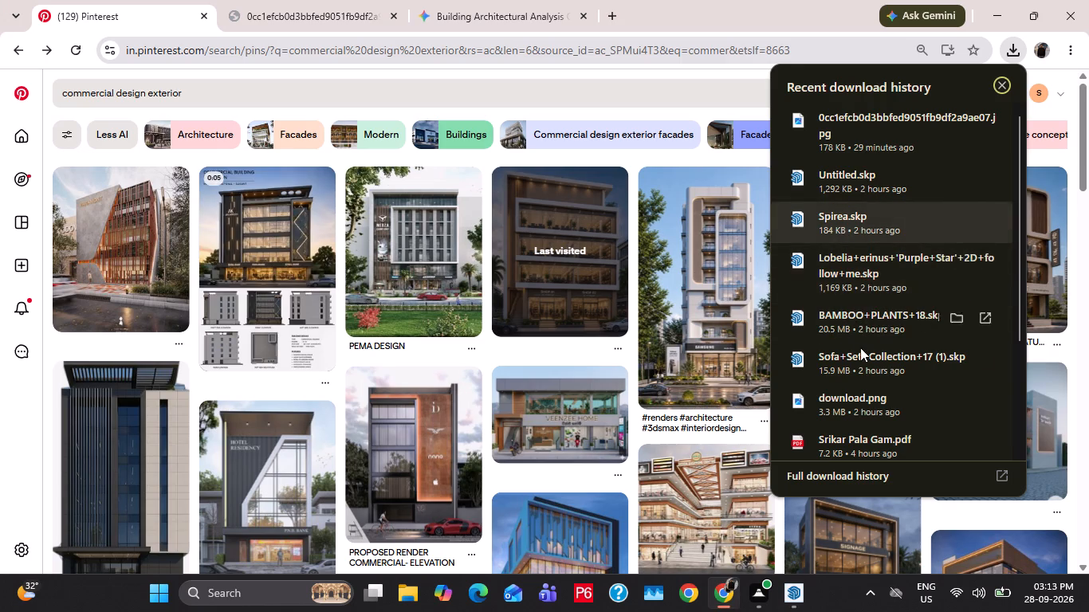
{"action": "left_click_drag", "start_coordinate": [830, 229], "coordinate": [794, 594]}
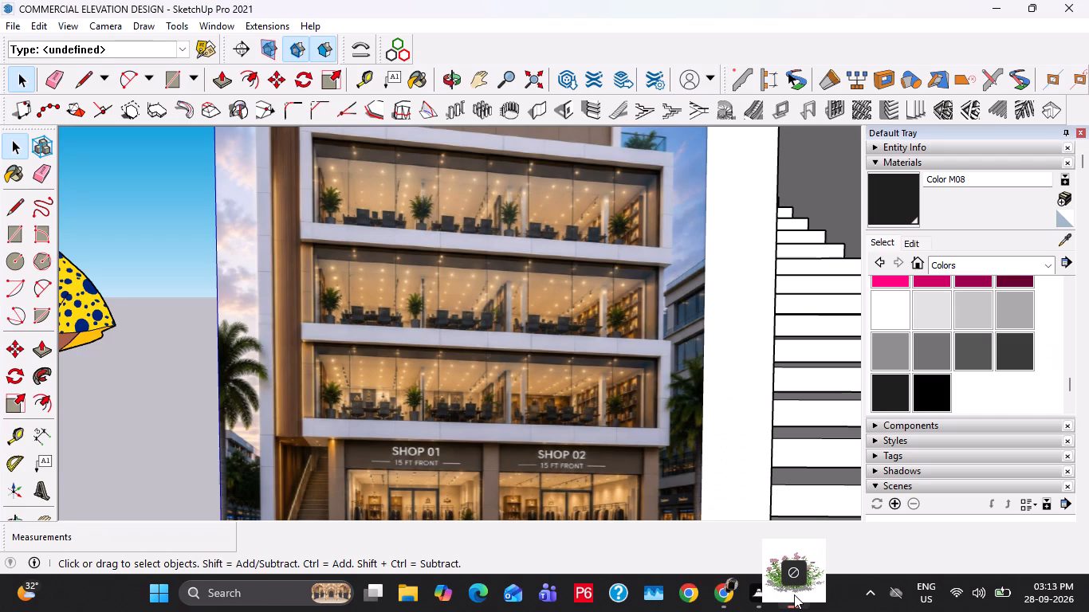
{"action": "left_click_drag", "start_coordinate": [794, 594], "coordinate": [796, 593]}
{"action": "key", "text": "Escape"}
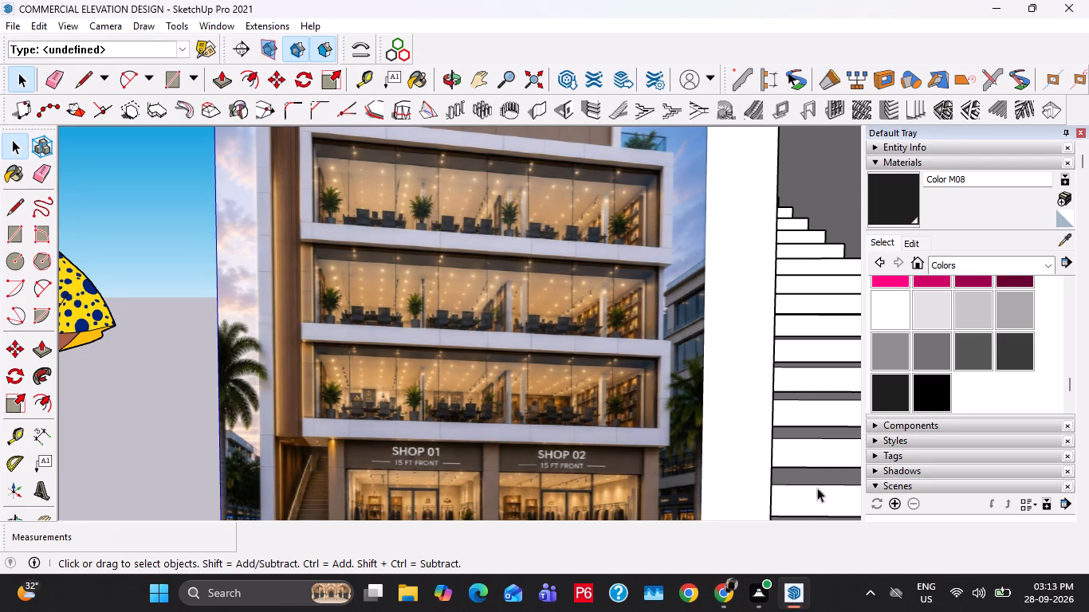
Import BAMBOO+PLANTS+18.skp from Chrome's recent downloads and place it in front of the reference image.
{"action": "left_click", "coordinate": [711, 599]}
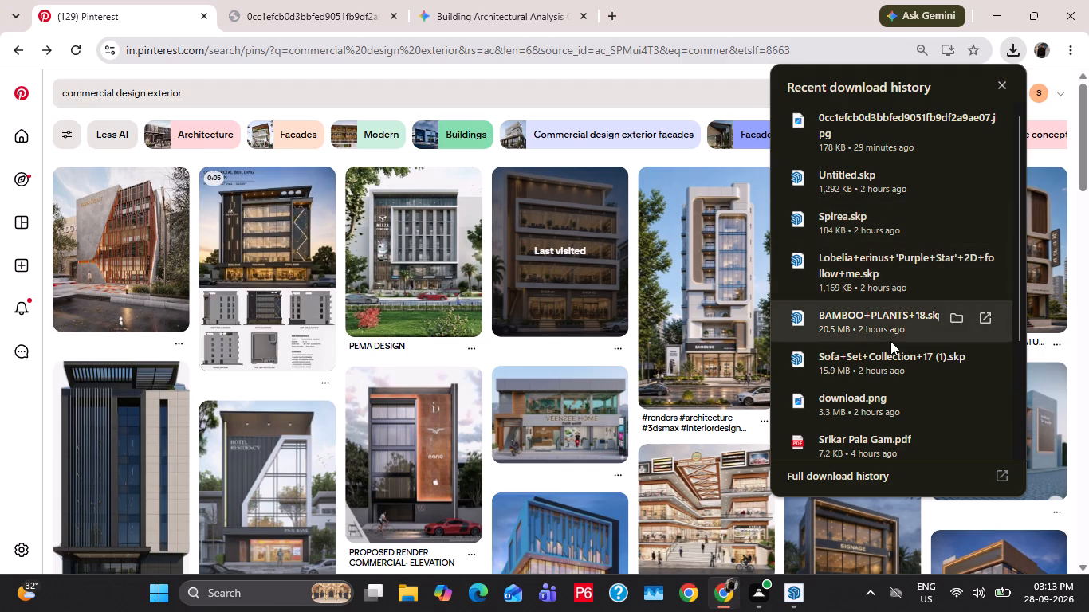
{"action": "left_click_drag", "start_coordinate": [887, 328], "coordinate": [799, 590]}
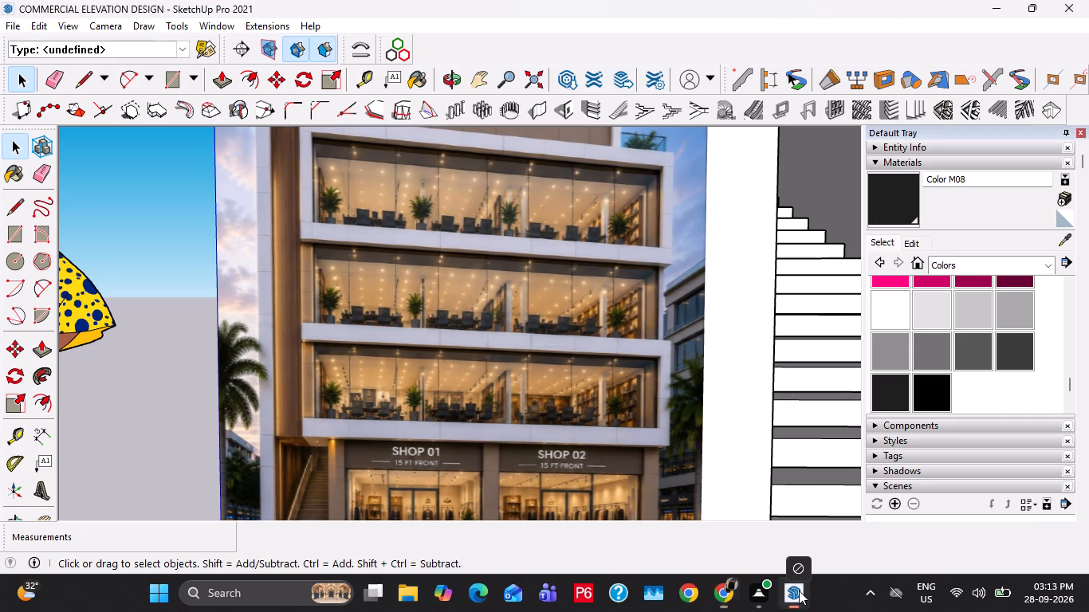
{"action": "left_click_drag", "start_coordinate": [799, 590], "coordinate": [636, 492]}
{"action": "scroll", "coordinate": [544, 337], "scroll_direction": "down", "scroll_amount": 5}
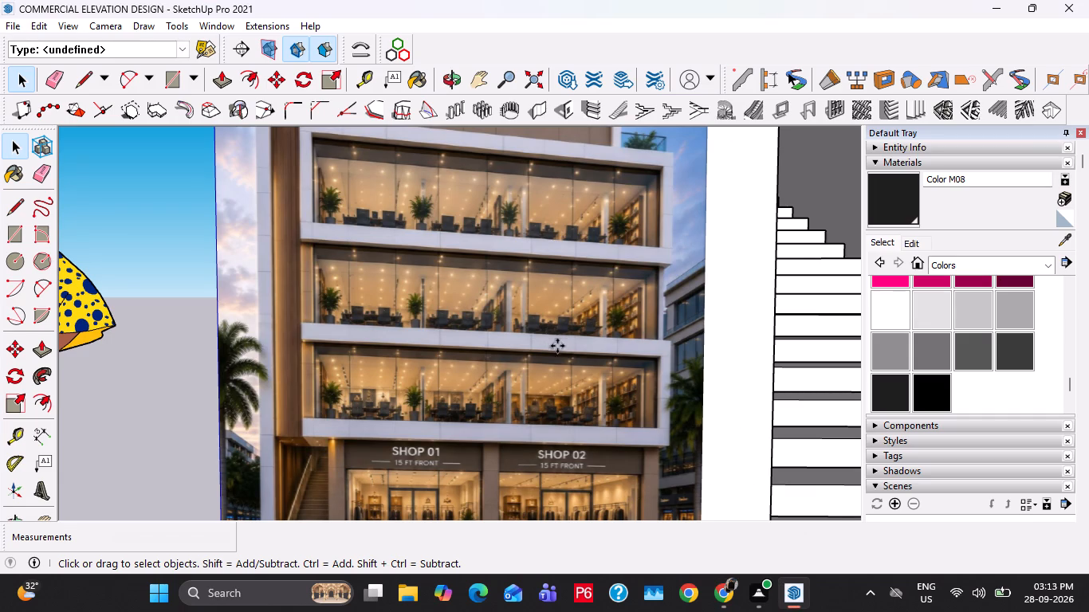
{"action": "scroll", "coordinate": [557, 346], "scroll_direction": "down", "scroll_amount": 12}
{"action": "scroll", "coordinate": [592, 292], "scroll_direction": "down", "scroll_amount": 7}
{"action": "scroll", "coordinate": [524, 151], "scroll_direction": "down", "scroll_amount": 5}
{"action": "scroll", "coordinate": [450, 390], "scroll_direction": "down", "scroll_amount": 6}
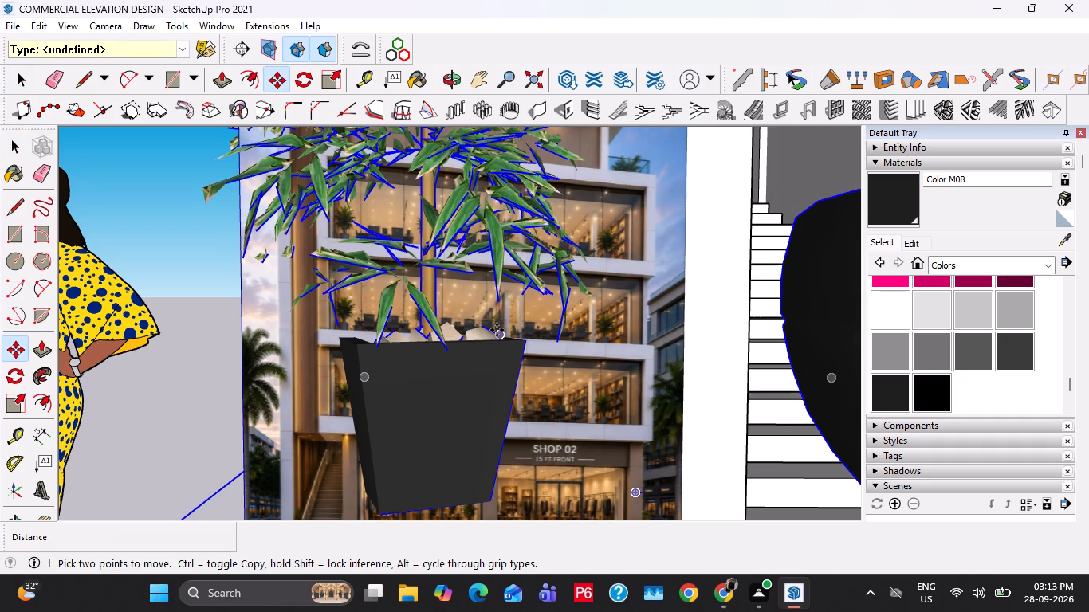
Move the imported bamboo plant group away from the building to the open ground beyond the human figure.
{"action": "scroll", "coordinate": [498, 330], "scroll_direction": "down", "scroll_amount": 2}
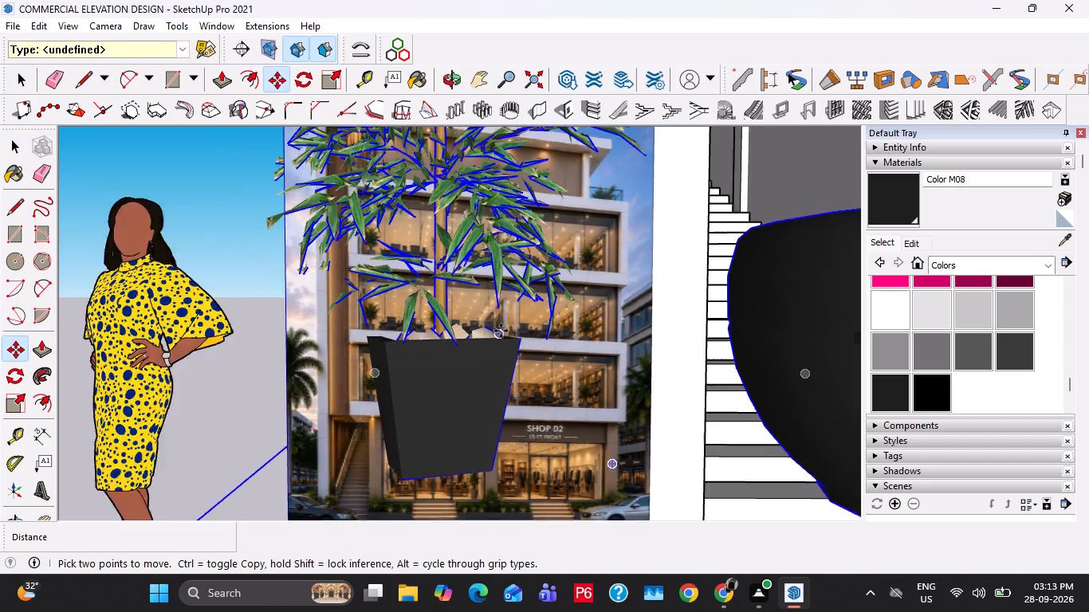
{"action": "scroll", "coordinate": [501, 331], "scroll_direction": "down", "scroll_amount": 11}
{"action": "middle_click_drag", "start_coordinate": [452, 386], "coordinate": [441, 470]}
{"action": "scroll", "coordinate": [442, 469], "scroll_direction": "down", "scroll_amount": 1}
{"action": "scroll", "coordinate": [480, 404], "scroll_direction": "down", "scroll_amount": 2}
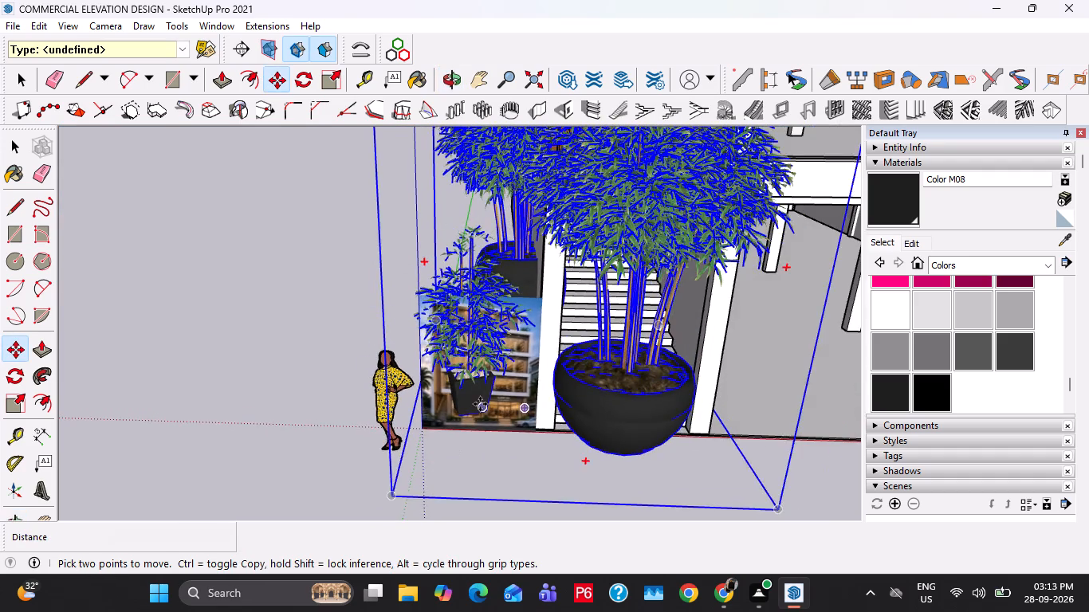
{"action": "scroll", "coordinate": [480, 404], "scroll_direction": "down", "scroll_amount": 3}
{"action": "key", "text": "space"}
{"action": "key", "text": "space"}
{"action": "key", "text": "m"}
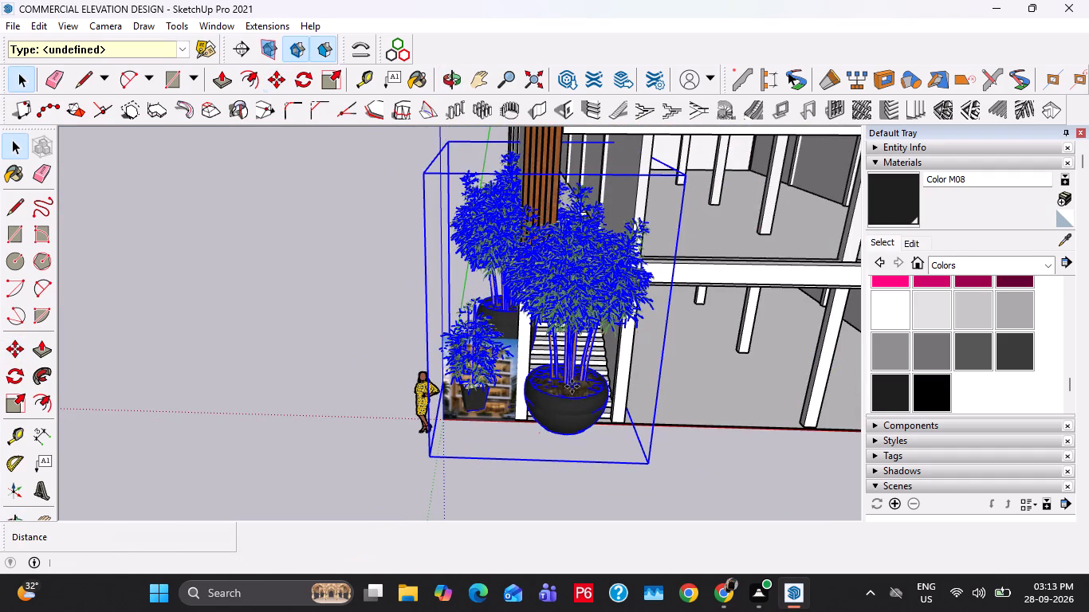
{"action": "left_click", "coordinate": [572, 386]}
{"action": "left_click", "coordinate": [300, 384]}
{"action": "key", "text": "space"}
{"action": "key", "text": "space"}
Copy the large bamboo plant in the round black pot from inside the imported group, and close the group.
{"action": "double_click", "coordinate": [310, 362]}
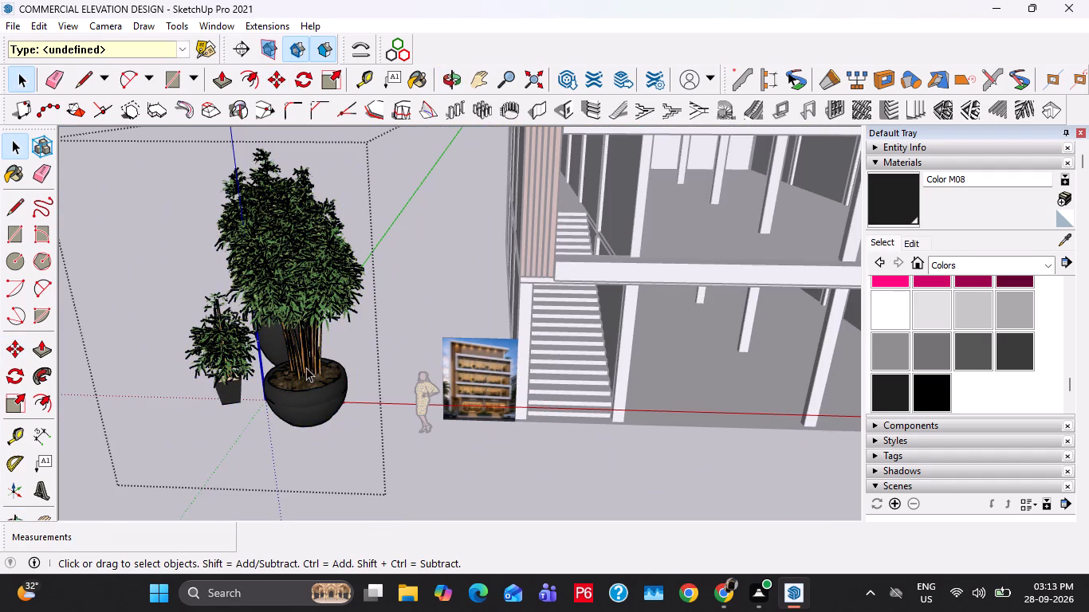
{"action": "left_click", "coordinate": [306, 370]}
{"action": "left_click", "coordinate": [270, 247], "text": "ctrl"}
{"action": "left_click", "coordinate": [300, 389], "text": "ctrl"}
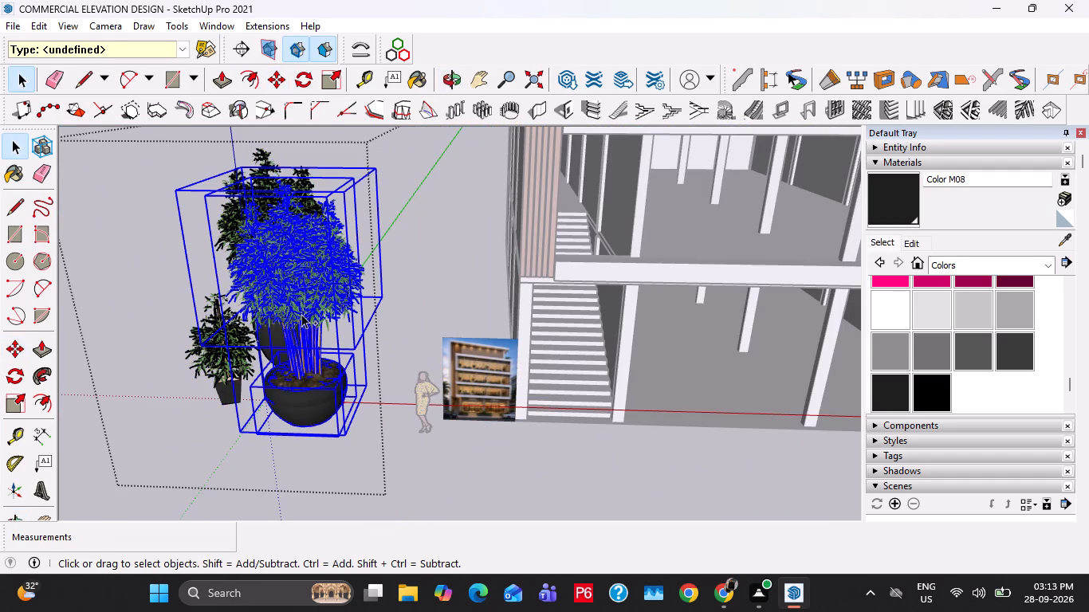
{"action": "left_click", "coordinate": [290, 247], "text": "ctrl"}
{"action": "key", "text": "ctrl+c"}
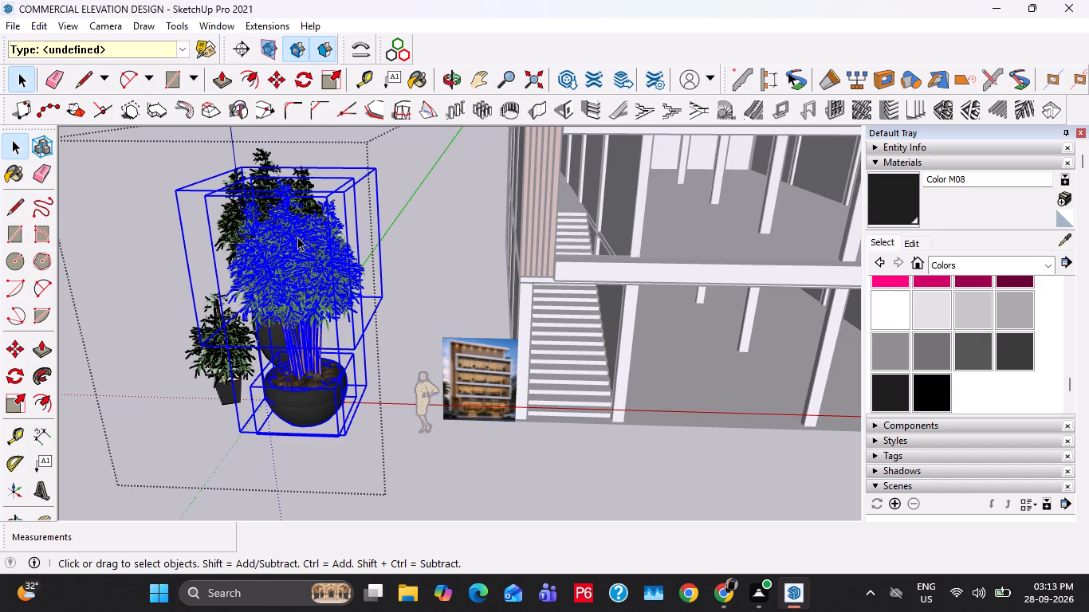
{"action": "key", "text": "Escape"}
{"action": "key", "text": "Escape"}
{"action": "key", "text": "Escape"}
{"action": "scroll", "coordinate": [431, 322], "scroll_direction": "down", "scroll_amount": 6}
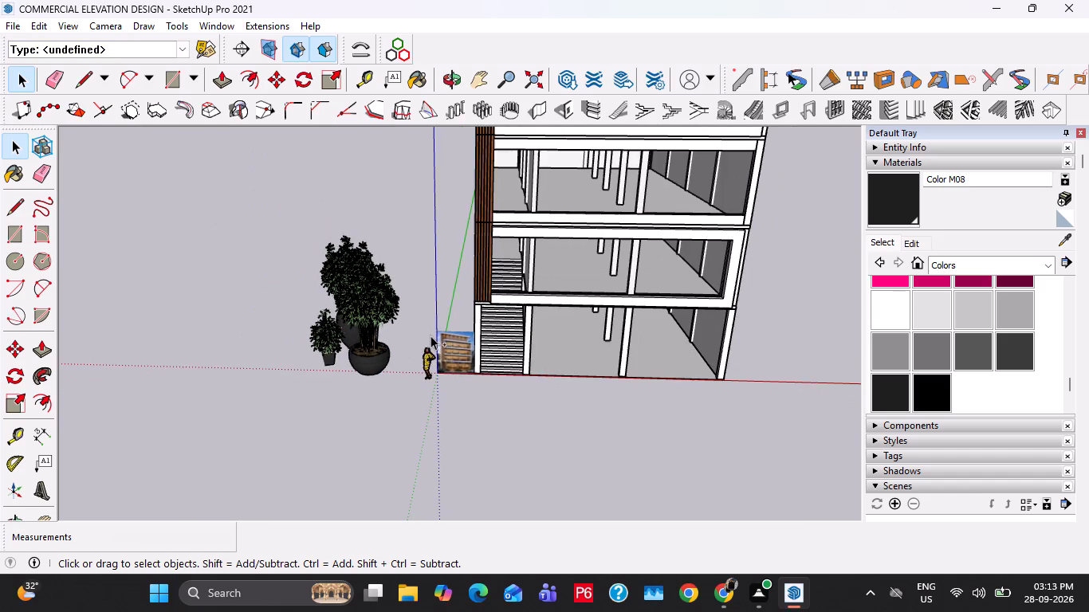
Paste the copied bamboo plant onto the open ground in front of the building, near the human figure.
{"action": "key", "text": "ctrl+v"}
{"action": "scroll", "coordinate": [434, 409], "scroll_direction": "up", "scroll_amount": 10}
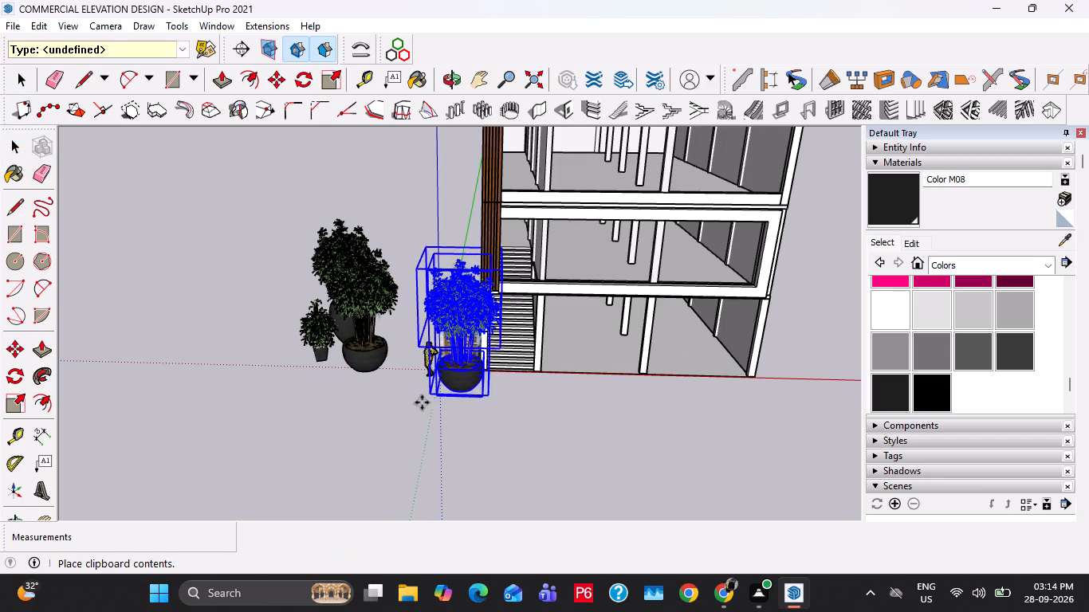
{"action": "left_click", "coordinate": [379, 442]}
{"action": "key", "text": "space"}
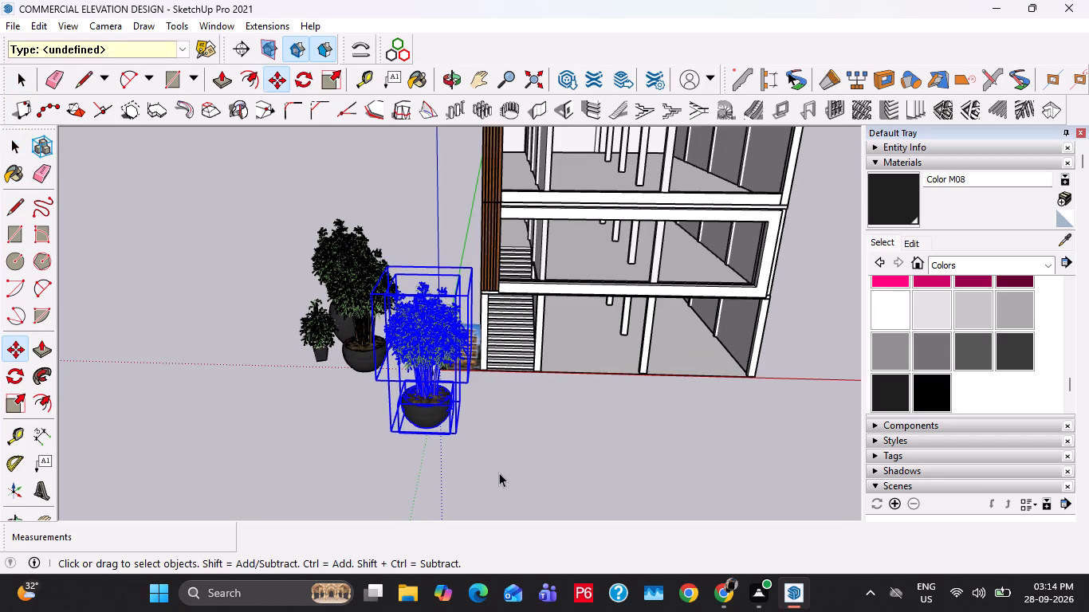
{"action": "key", "text": "space"}
{"action": "left_click", "coordinate": [492, 474]}
Select the pot, soil, stems and foliage of the pasted bamboo plant and make them one group.
{"action": "left_click", "coordinate": [442, 413]}
{"action": "middle_click_drag", "start_coordinate": [438, 414], "coordinate": [448, 478]}
{"action": "left_click", "coordinate": [431, 421]}
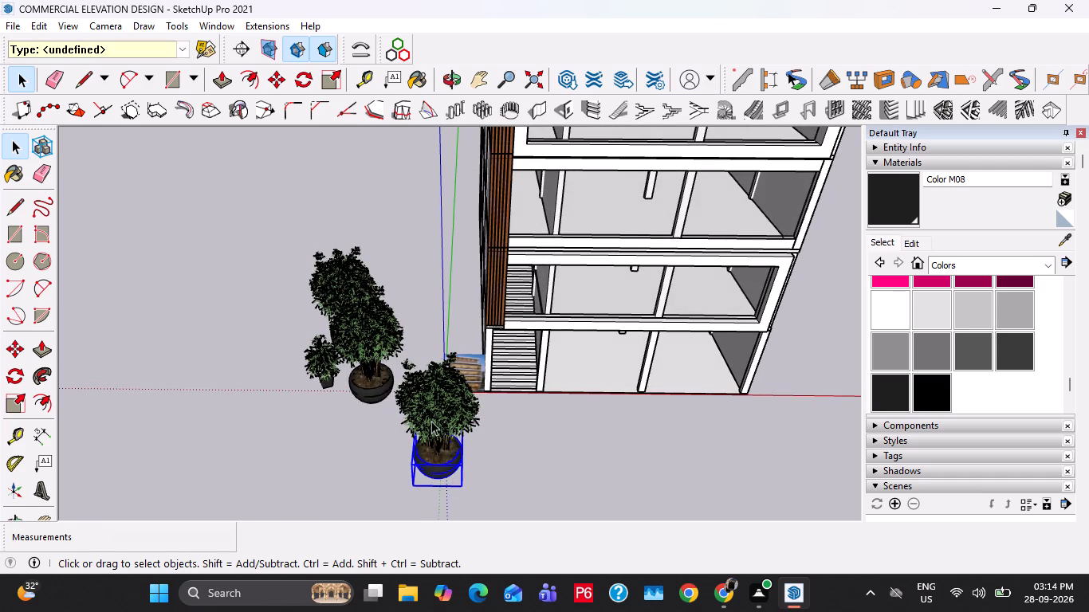
{"action": "left_click", "coordinate": [438, 439], "text": "shift"}
{"action": "left_click", "coordinate": [434, 465], "text": "shift"}
{"action": "left_click", "coordinate": [433, 447], "text": "shift"}
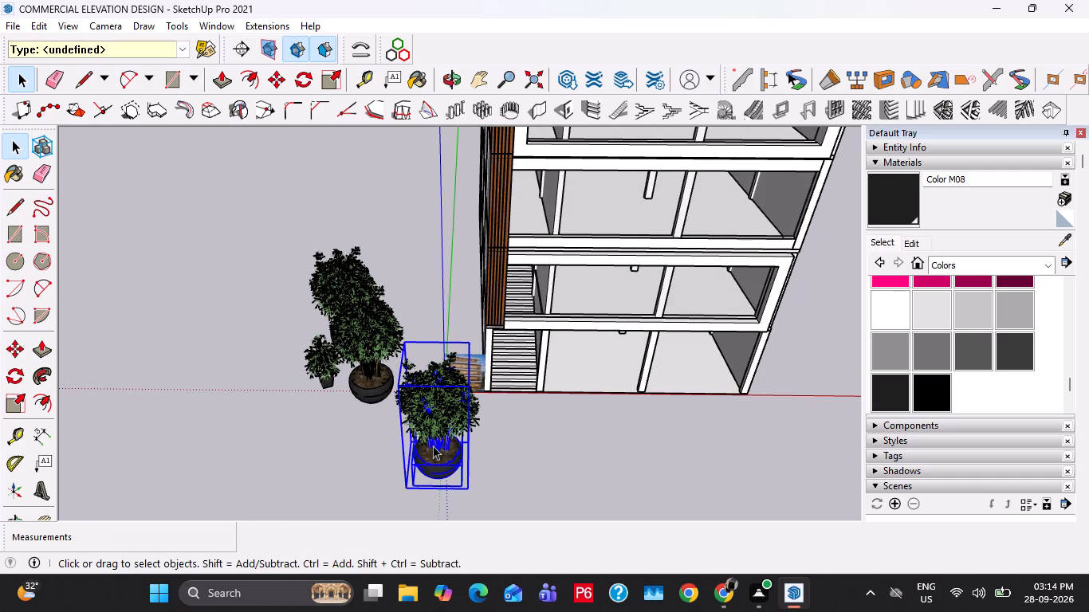
{"action": "scroll", "coordinate": [433, 445], "scroll_direction": "up", "scroll_amount": 3}
{"action": "left_click", "coordinate": [436, 463], "text": "ctrl"}
{"action": "left_click", "coordinate": [439, 425], "text": "ctrl"}
{"action": "left_click", "coordinate": [432, 445], "text": "ctrl"}
{"action": "left_click", "coordinate": [421, 455], "text": "ctrl"}
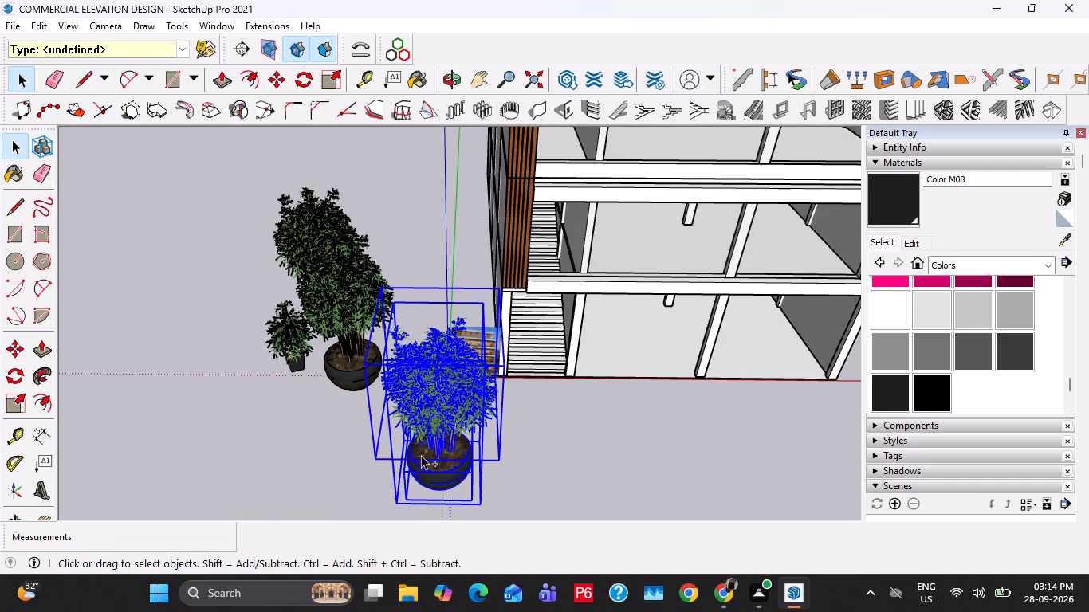
{"action": "right_click", "coordinate": [421, 455], "text": "ctrl"}
{"action": "left_click", "coordinate": [477, 308]}
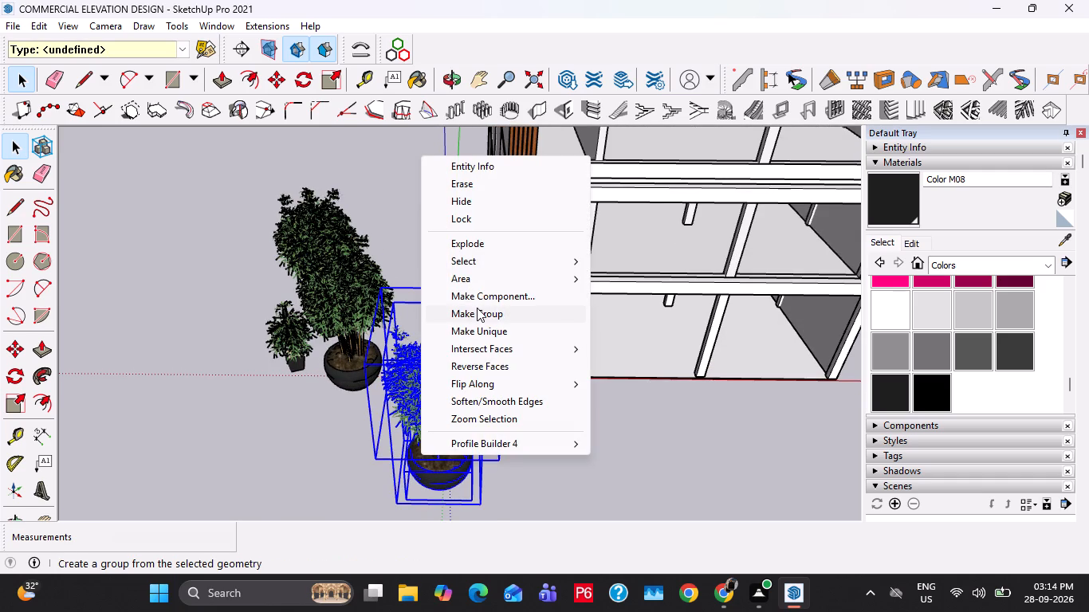
Scale the grouped bamboo plant down uniformly to about 0.29.
{"action": "scroll", "coordinate": [459, 337], "scroll_direction": "down", "scroll_amount": 4}
{"action": "key", "text": "s"}
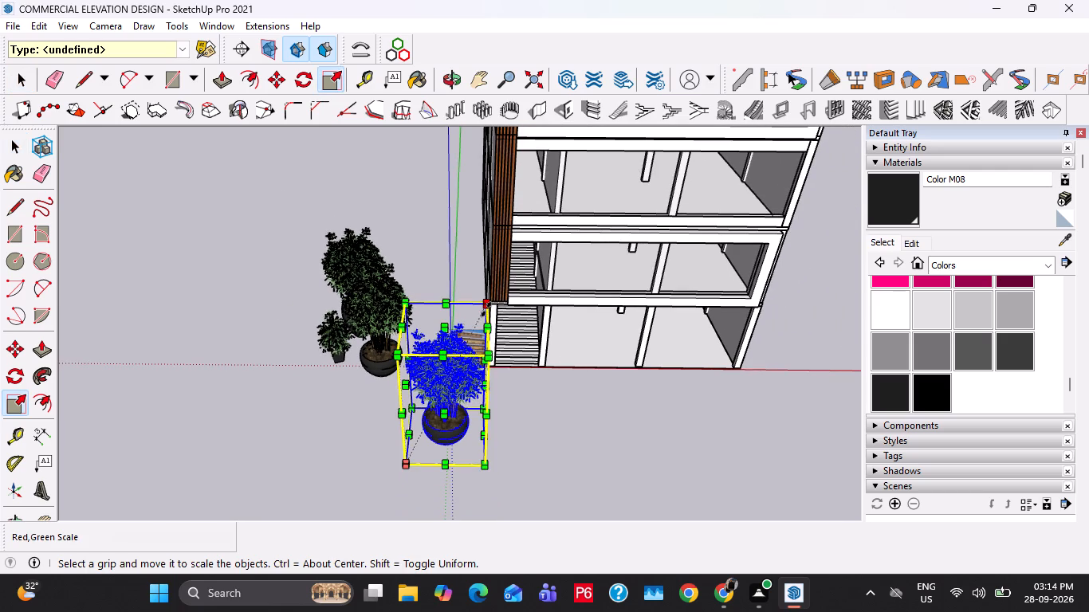
{"action": "left_click", "coordinate": [486, 308]}
{"action": "left_click", "coordinate": [438, 423]}
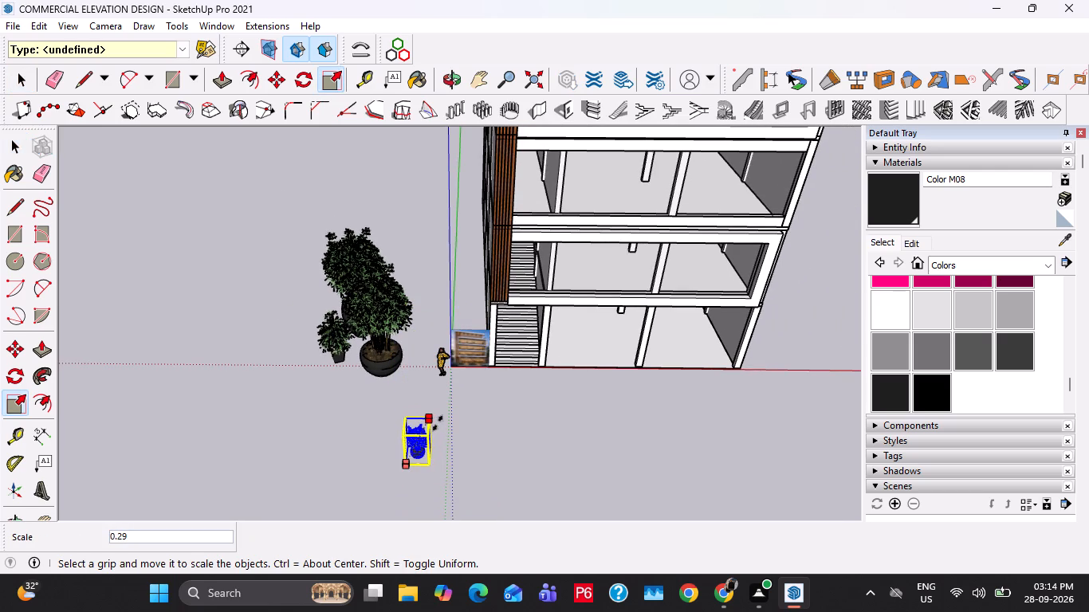
{"action": "key", "text": "space"}
{"action": "key", "text": "space"}
{"action": "key", "text": "space"}
Delete the original imported bamboo plant group beyond the human figure.
{"action": "left_click_drag", "start_coordinate": [415, 267], "coordinate": [347, 375]}
{"action": "key", "text": "Delete"}
Move the scaled bamboo plant from the ground up to the first upper storey, at the front parapet.
{"action": "scroll", "coordinate": [410, 477], "scroll_direction": "up", "scroll_amount": 3}
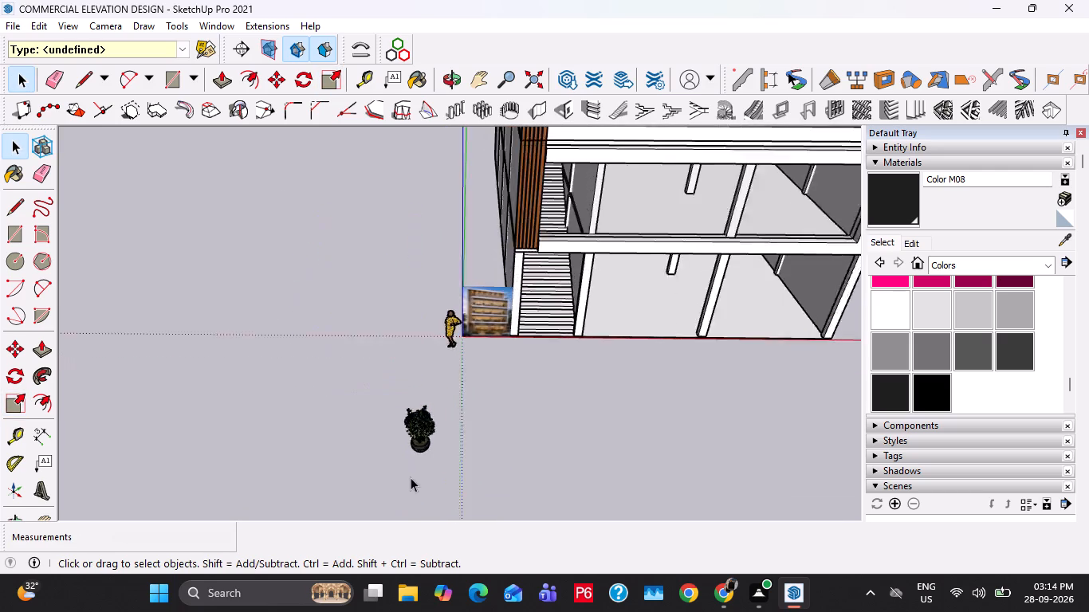
{"action": "scroll", "coordinate": [411, 477], "scroll_direction": "up", "scroll_amount": 15}
{"action": "middle_click_drag", "start_coordinate": [418, 417], "coordinate": [427, 359]}
{"action": "left_click", "coordinate": [365, 423]}
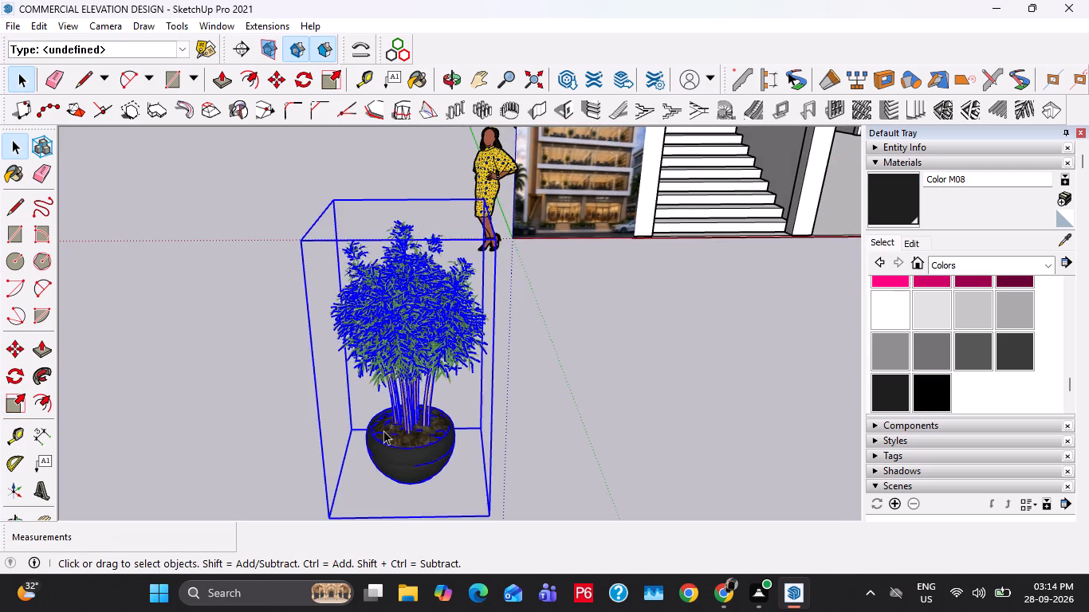
{"action": "scroll", "coordinate": [387, 430], "scroll_direction": "down", "scroll_amount": 4}
{"action": "key", "text": "m"}
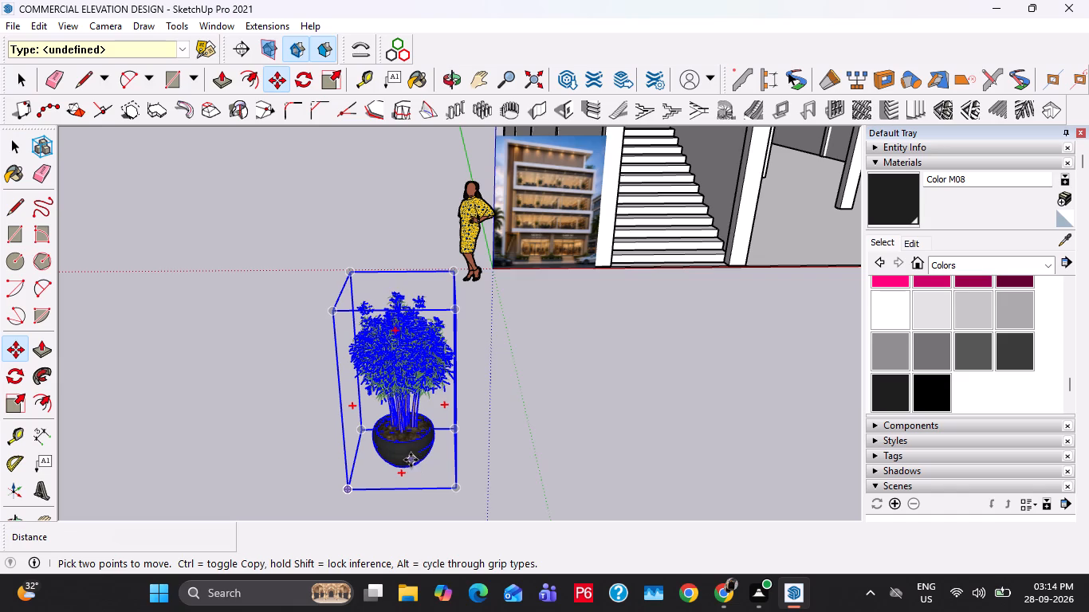
{"action": "left_click", "coordinate": [407, 462]}
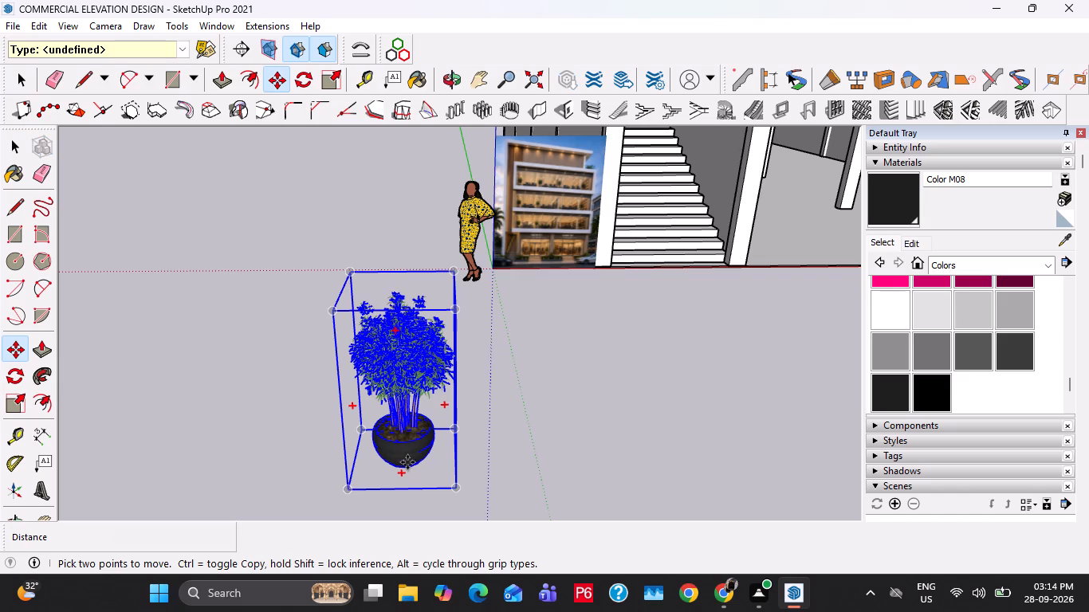
{"action": "scroll", "coordinate": [548, 460], "scroll_direction": "down", "scroll_amount": 7}
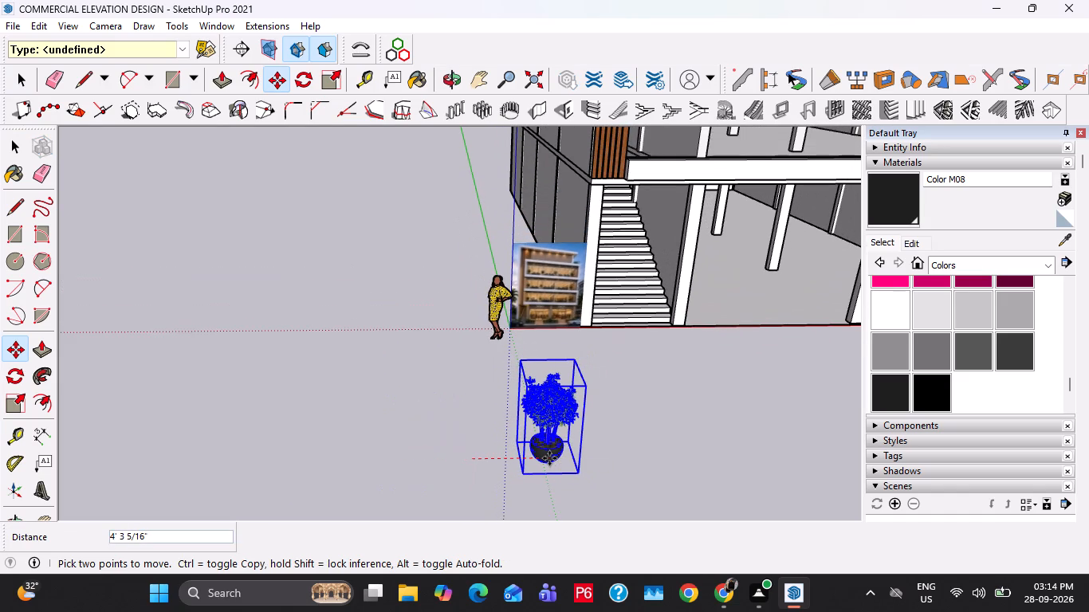
{"action": "scroll", "coordinate": [549, 458], "scroll_direction": "down", "scroll_amount": 5}
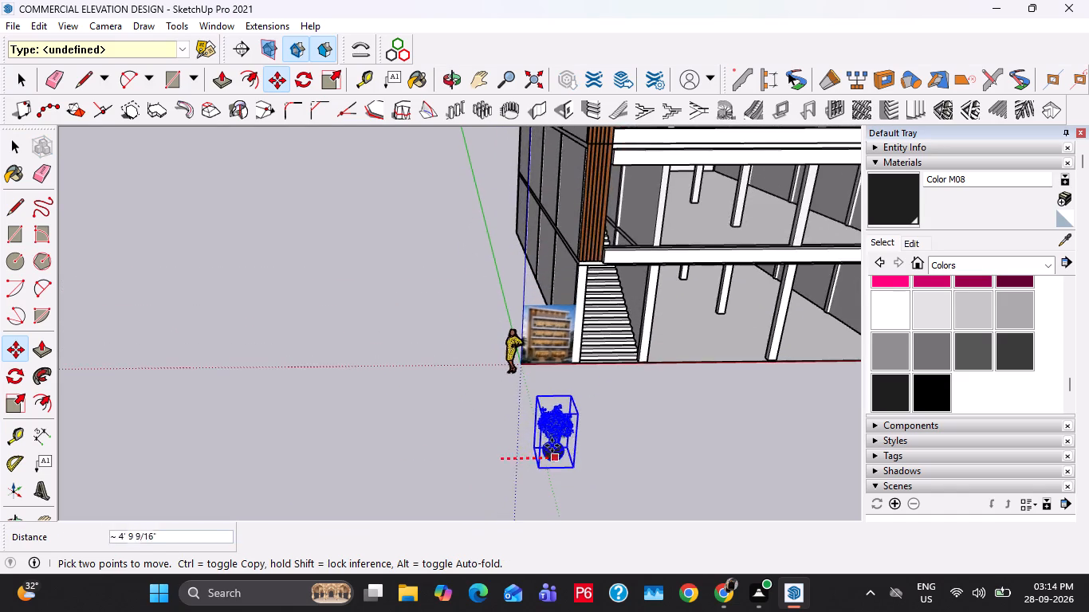
{"action": "middle_click_drag", "start_coordinate": [552, 445], "coordinate": [454, 566], "text": "shift"}
{"action": "scroll", "coordinate": [552, 445], "scroll_direction": "down", "scroll_amount": 1, "text": "shift"}
{"action": "scroll", "coordinate": [647, 366], "scroll_direction": "up", "scroll_amount": 13}
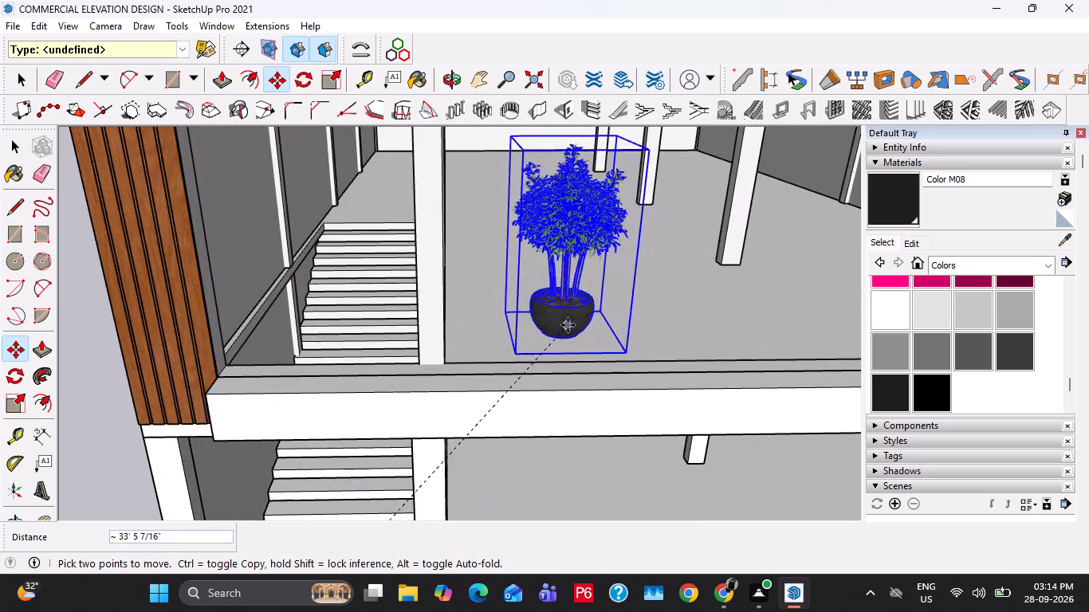
{"action": "scroll", "coordinate": [568, 325], "scroll_direction": "up", "scroll_amount": 2}
{"action": "middle_click_drag", "start_coordinate": [548, 325], "coordinate": [143, 331]}
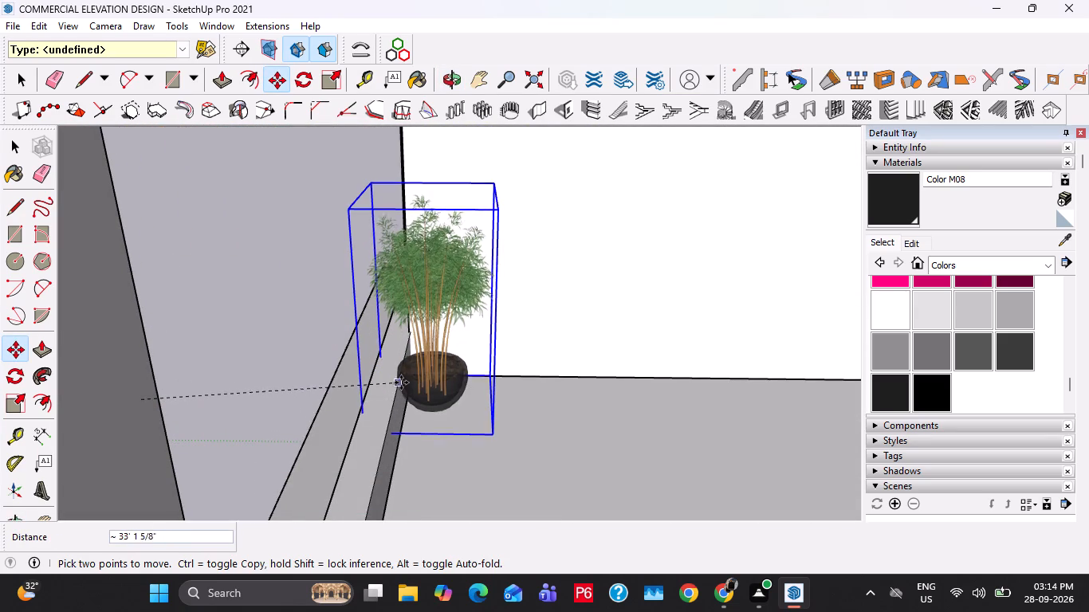
{"action": "left_click", "coordinate": [399, 384]}
Shift the bamboo plant about 1' inward from the front parapet onto the storey floor.
{"action": "middle_click_drag", "start_coordinate": [503, 403], "coordinate": [353, 410]}
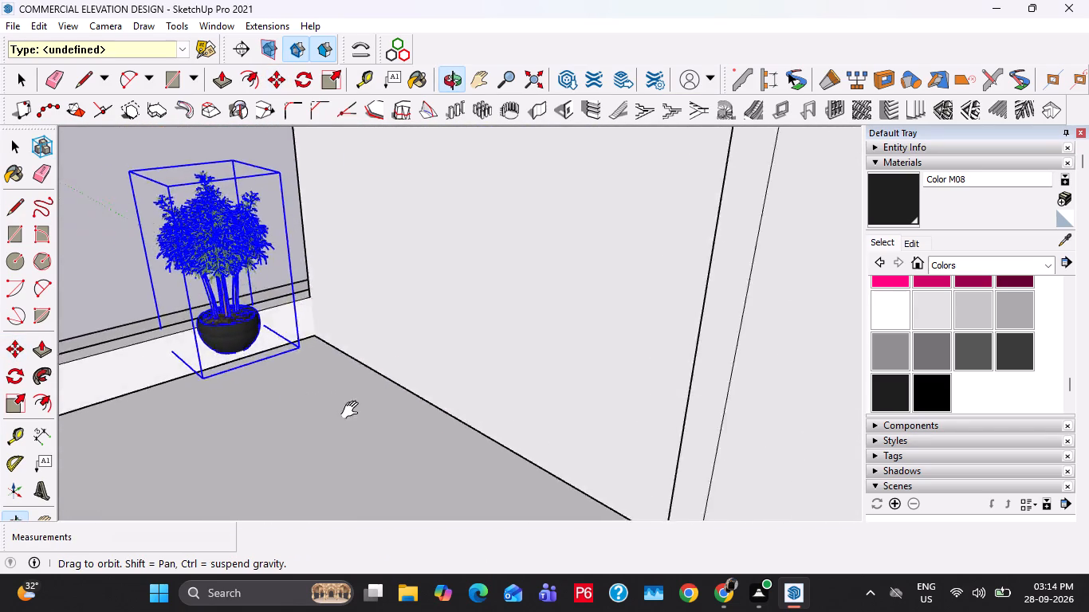
{"action": "middle_click_drag", "start_coordinate": [353, 410], "coordinate": [460, 440]}
{"action": "left_click", "coordinate": [374, 373]}
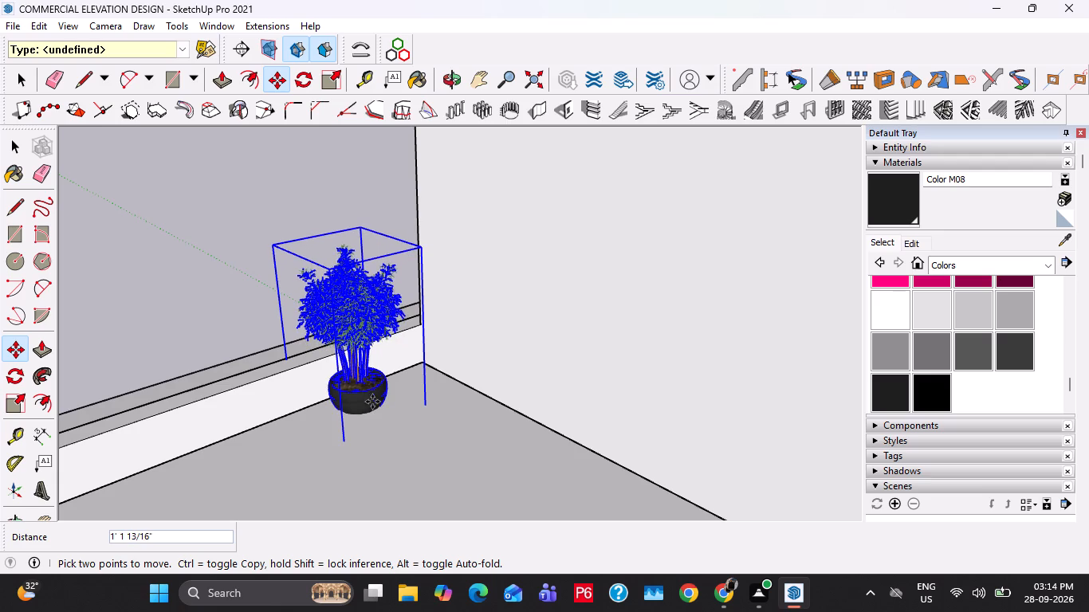
{"action": "left_click", "coordinate": [372, 394]}
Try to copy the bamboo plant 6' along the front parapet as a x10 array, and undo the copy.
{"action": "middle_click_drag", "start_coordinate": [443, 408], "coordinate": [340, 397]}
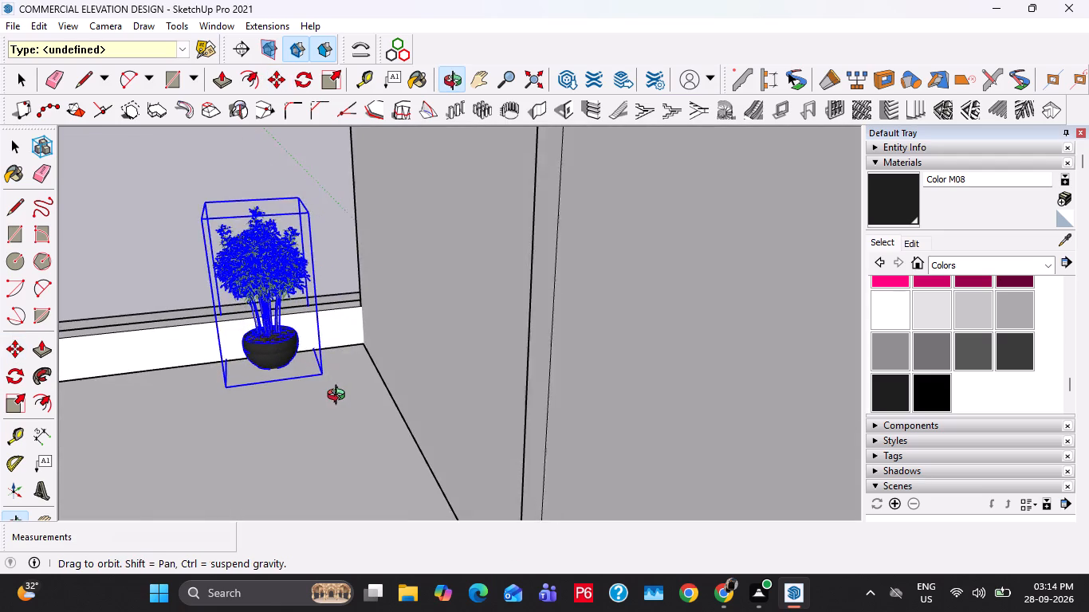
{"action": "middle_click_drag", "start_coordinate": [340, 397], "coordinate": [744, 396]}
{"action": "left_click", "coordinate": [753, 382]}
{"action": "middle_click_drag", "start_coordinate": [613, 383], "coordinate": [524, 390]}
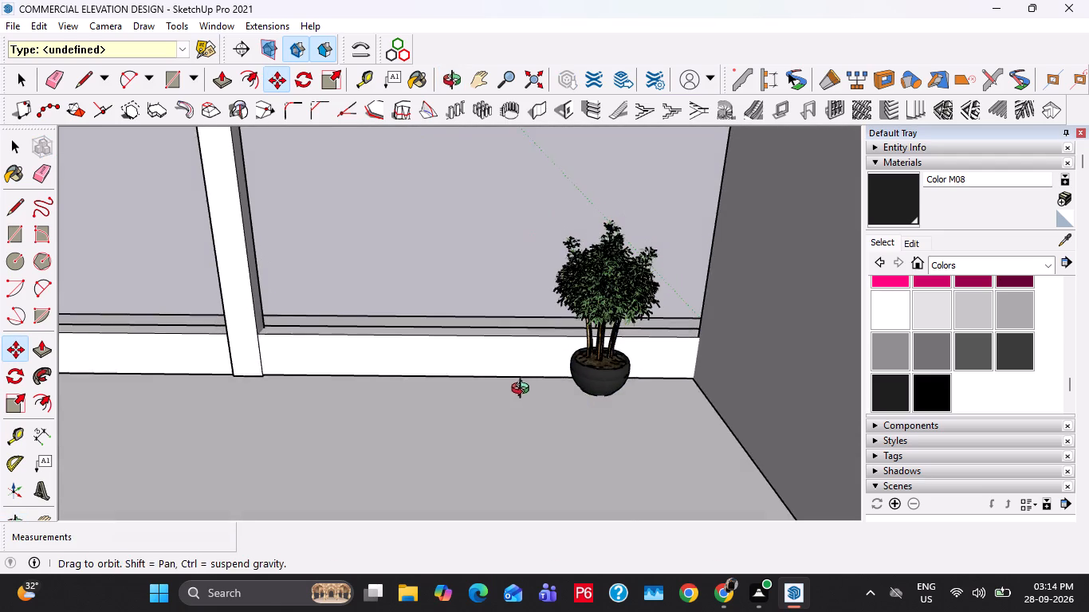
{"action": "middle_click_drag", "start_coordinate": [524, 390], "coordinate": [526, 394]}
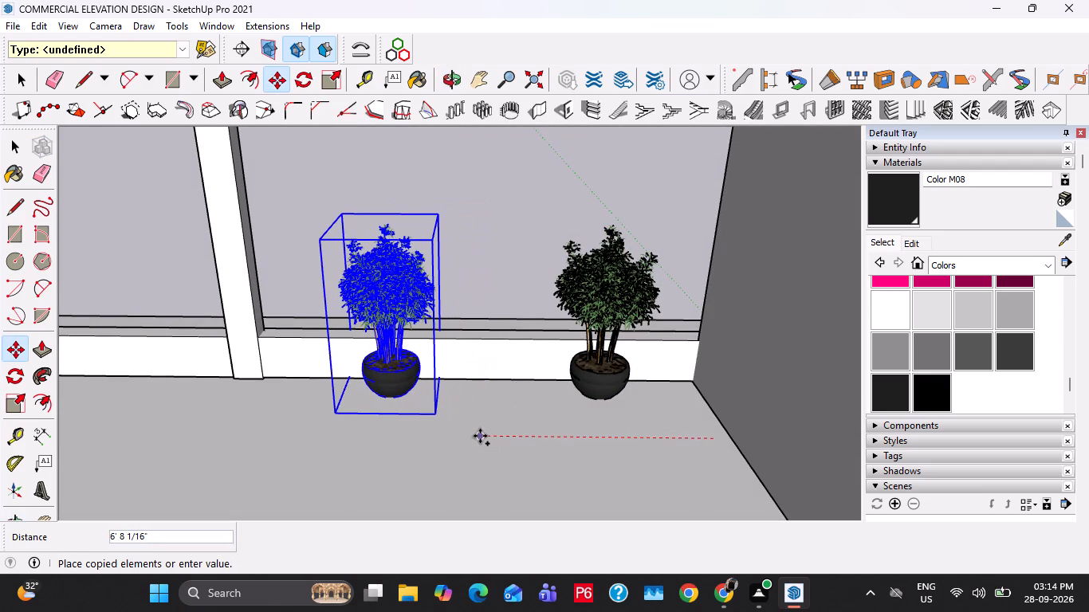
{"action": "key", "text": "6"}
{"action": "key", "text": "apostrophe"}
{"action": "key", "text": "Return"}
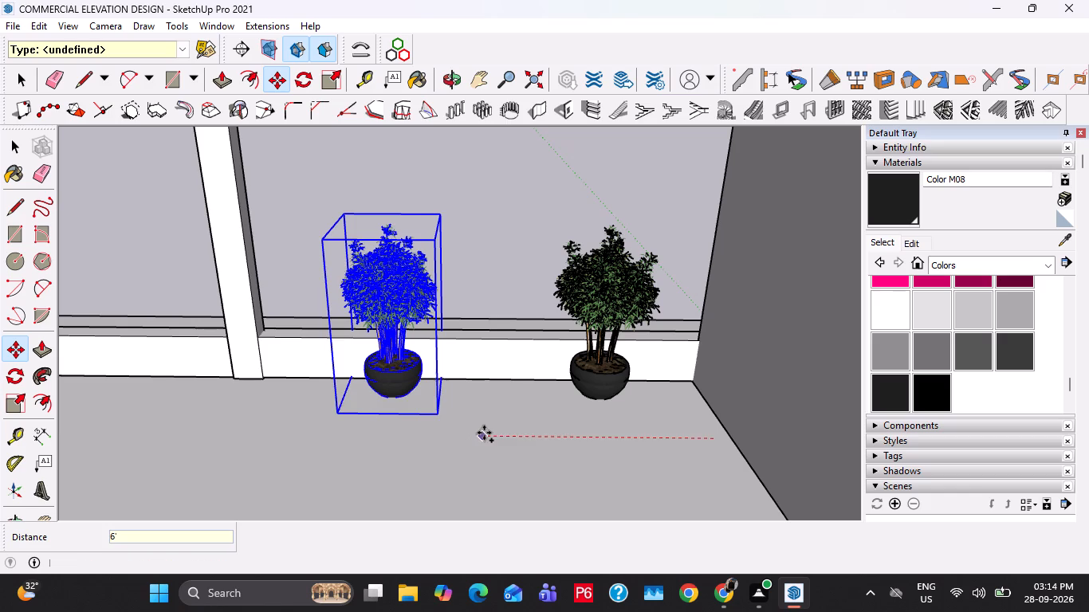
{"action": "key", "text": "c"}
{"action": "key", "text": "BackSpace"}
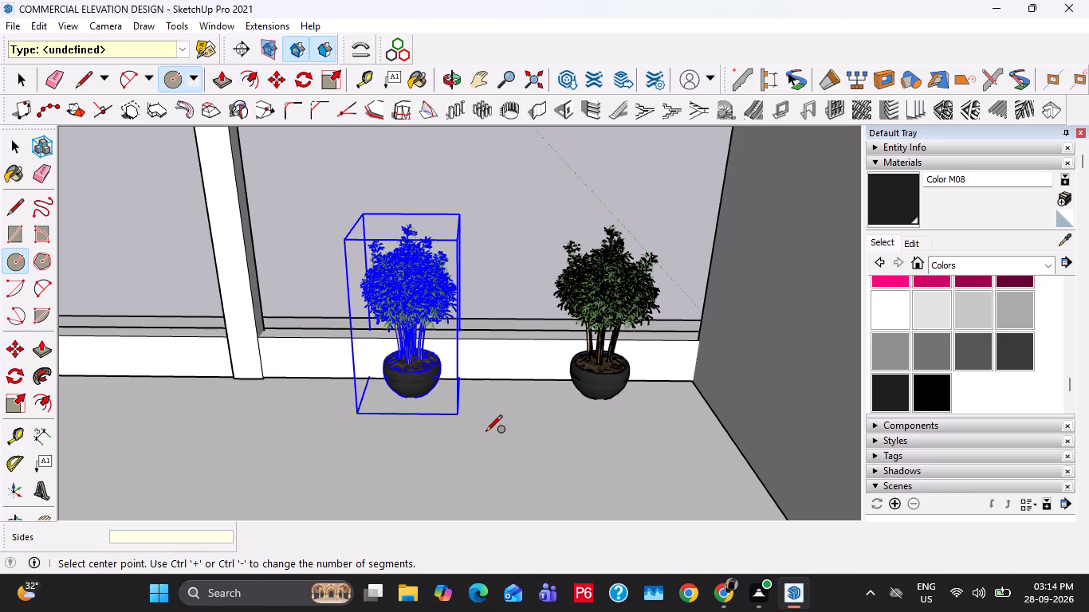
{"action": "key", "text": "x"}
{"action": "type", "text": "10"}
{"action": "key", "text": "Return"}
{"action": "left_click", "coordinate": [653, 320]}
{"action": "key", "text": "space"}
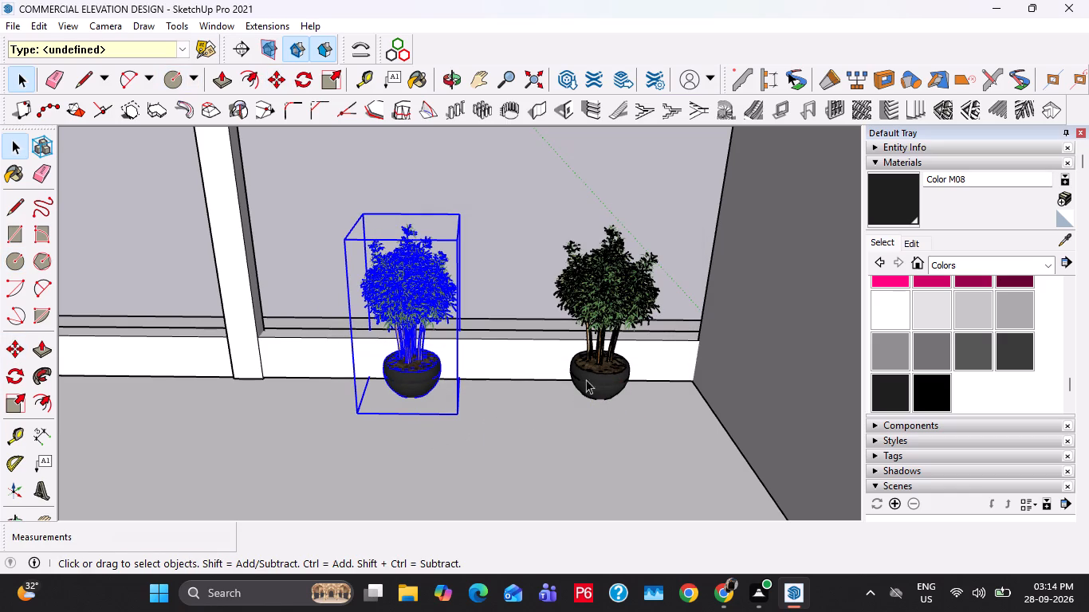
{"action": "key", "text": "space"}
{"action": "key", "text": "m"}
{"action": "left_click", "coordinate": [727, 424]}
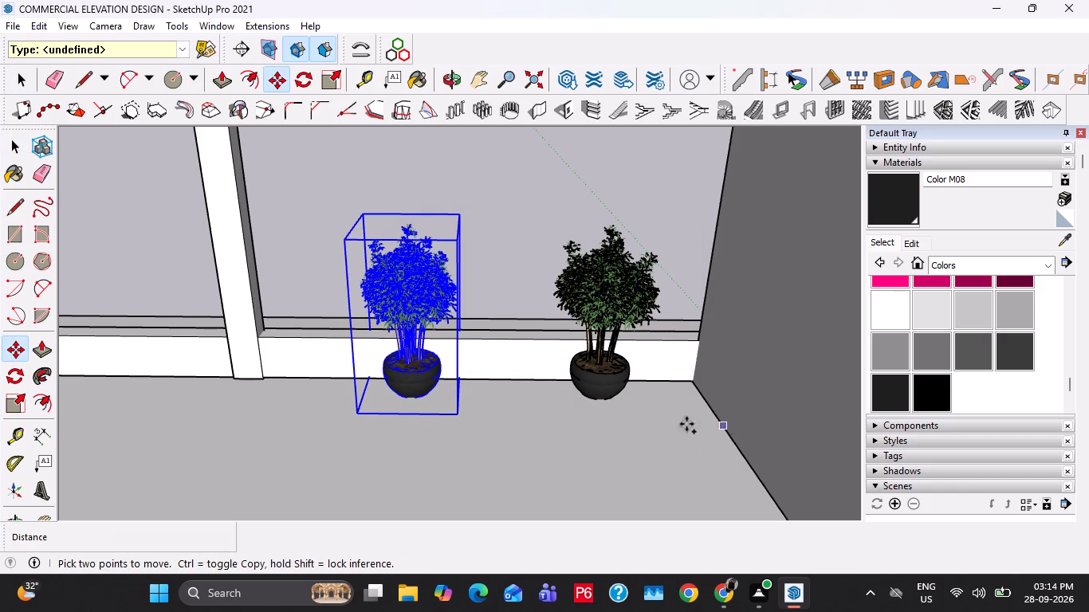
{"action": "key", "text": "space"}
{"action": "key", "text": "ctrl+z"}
Move the bamboo plant about 1' 10" along the parapet, close to the wall on the staircase side.
{"action": "left_click", "coordinate": [583, 369]}
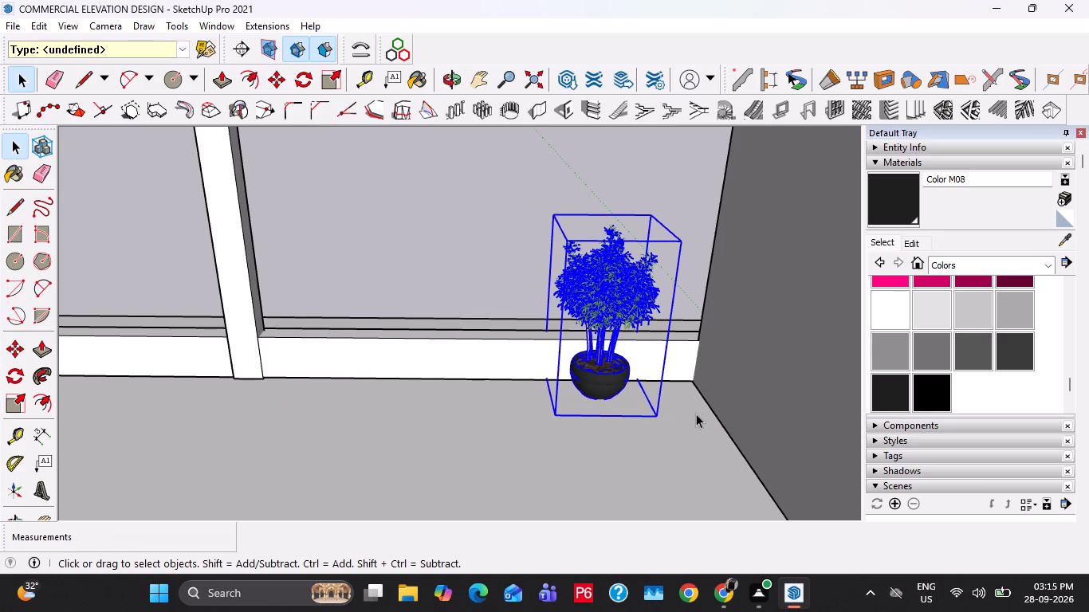
{"action": "key", "text": "m"}
{"action": "left_click", "coordinate": [613, 444]}
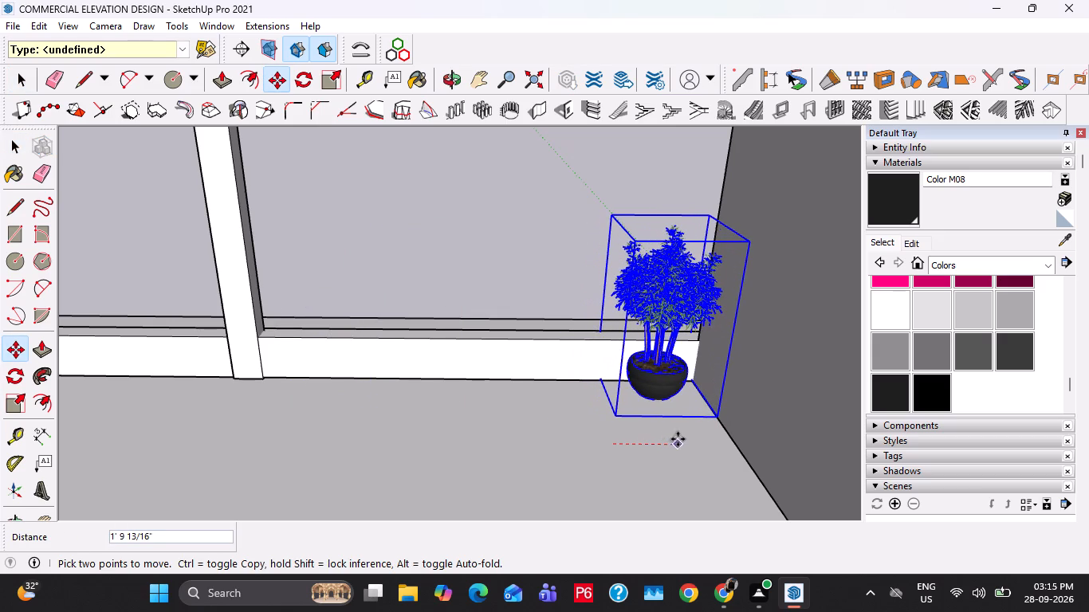
{"action": "left_click", "coordinate": [678, 438]}
Copy the bamboo plant 6' along the front parapet, away from the side wall, and array it x5.
{"action": "left_click", "coordinate": [706, 441], "text": "ctrl"}
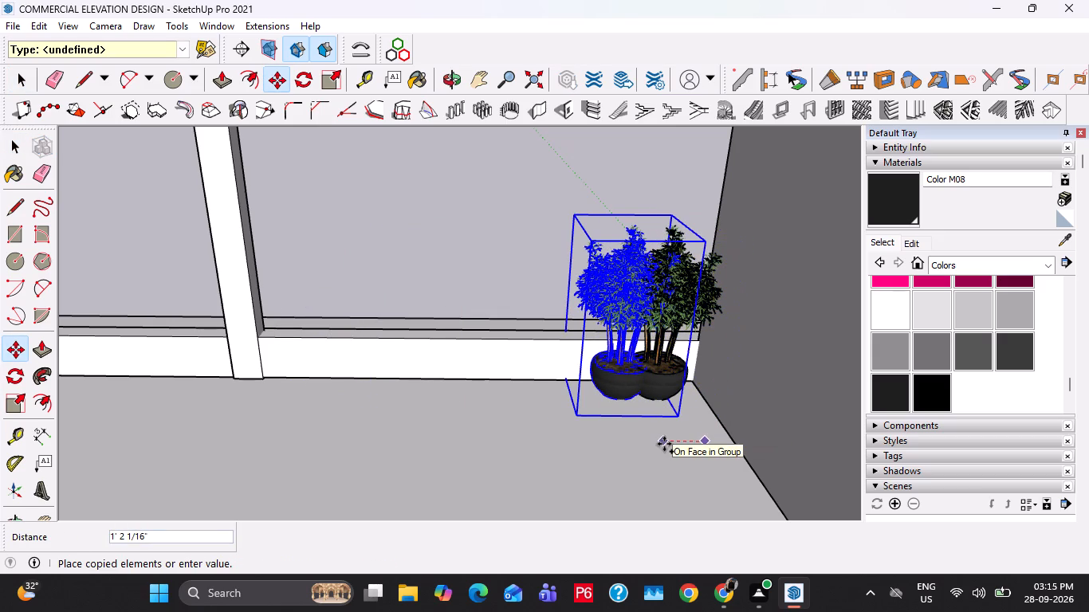
{"action": "key", "text": "6"}
{"action": "key", "text": "apostrophe"}
{"action": "key", "text": "Return"}
{"action": "key", "text": "x"}
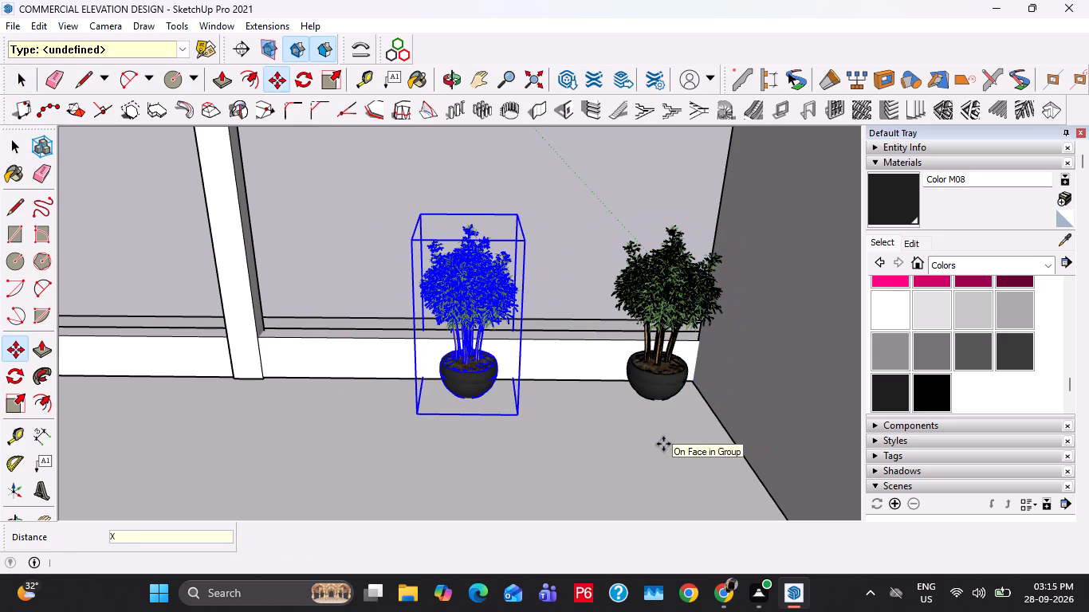
{"action": "key", "text": "5"}
{"action": "key", "text": "Return"}
Change the bamboo plant array along the parapet to x4.
{"action": "middle_click_drag", "start_coordinate": [521, 441], "coordinate": [1053, 441]}
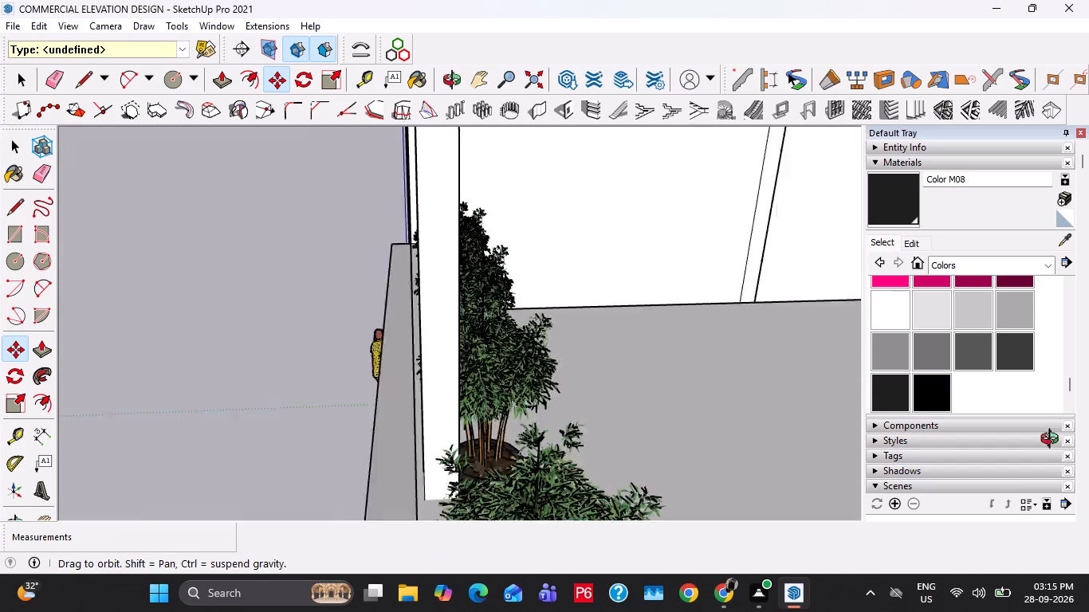
{"action": "middle_click_drag", "start_coordinate": [1053, 441], "coordinate": [1088, 467]}
{"action": "scroll", "coordinate": [377, 326], "scroll_direction": "down", "scroll_amount": 5}
{"action": "middle_click_drag", "start_coordinate": [377, 326], "coordinate": [229, 319]}
{"action": "key", "text": "x"}
{"action": "key", "text": "4"}
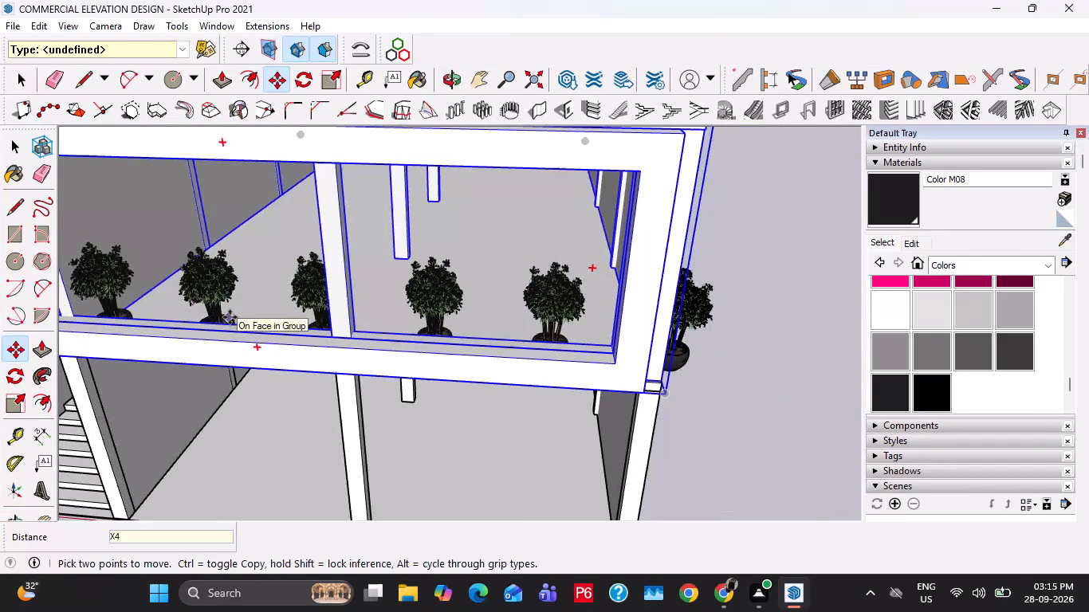
{"action": "key", "text": "Return"}
{"action": "key", "text": "space"}
{"action": "key", "text": "space"}
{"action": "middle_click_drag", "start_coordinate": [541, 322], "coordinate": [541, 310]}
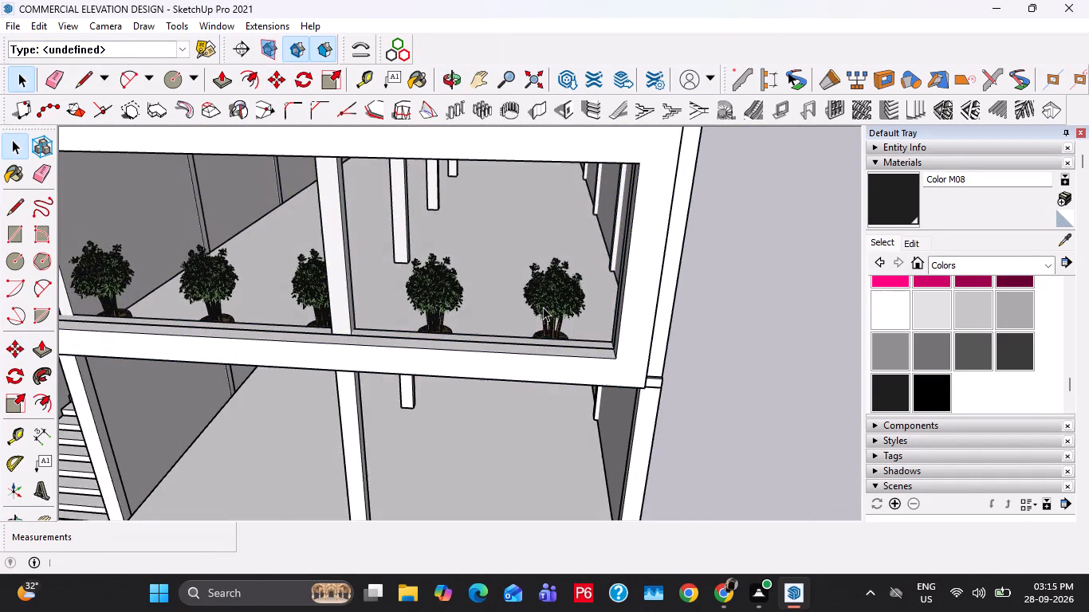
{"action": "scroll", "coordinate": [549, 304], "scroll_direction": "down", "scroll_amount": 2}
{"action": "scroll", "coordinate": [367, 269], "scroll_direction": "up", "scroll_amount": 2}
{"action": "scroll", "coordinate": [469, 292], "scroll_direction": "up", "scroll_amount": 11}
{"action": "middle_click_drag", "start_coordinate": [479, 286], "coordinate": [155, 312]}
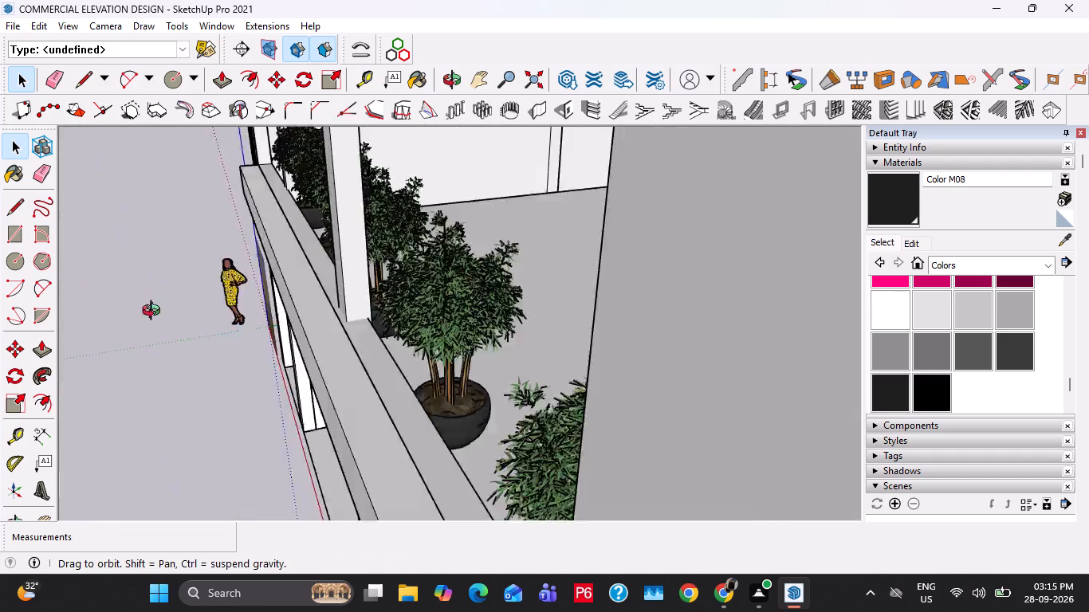
Move all five bamboo plants together about 1' 4" along the front parapet, away from the staircase side.
{"action": "middle_click_drag", "start_coordinate": [155, 312], "coordinate": [0, 318]}
{"action": "middle_click_drag", "start_coordinate": [533, 391], "coordinate": [516, 391]}
{"action": "scroll", "coordinate": [516, 387], "scroll_direction": "up", "scroll_amount": 1, "text": "shift"}
{"action": "scroll", "coordinate": [489, 379], "scroll_direction": "down", "scroll_amount": 2}
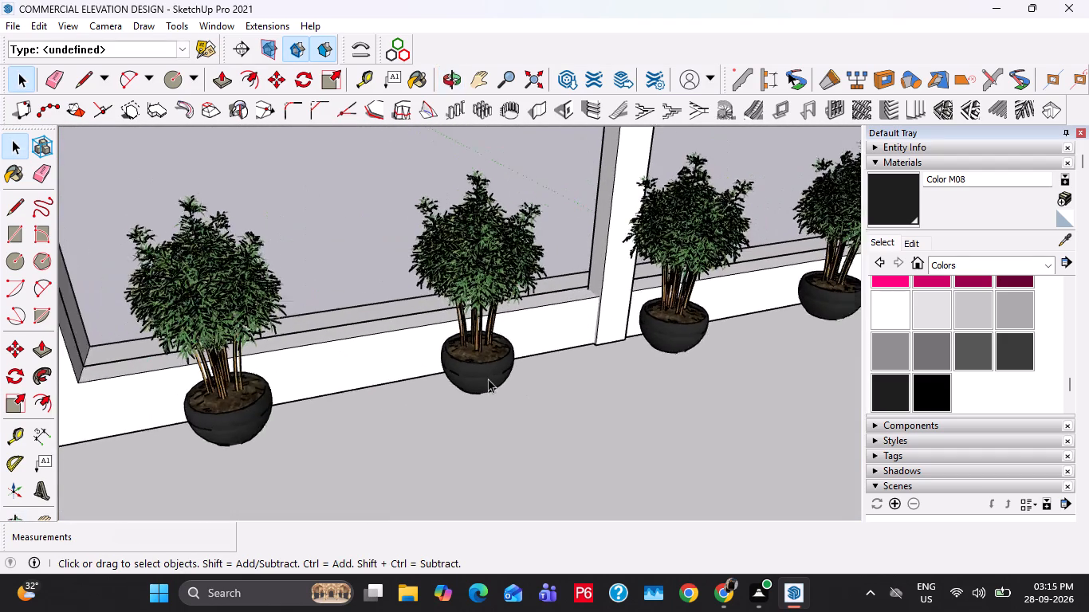
{"action": "scroll", "coordinate": [488, 379], "scroll_direction": "down", "scroll_amount": 1}
{"action": "left_click", "coordinate": [280, 397]}
{"action": "left_click", "coordinate": [463, 367], "text": "ctrl"}
{"action": "left_click", "coordinate": [629, 341], "text": "ctrl"}
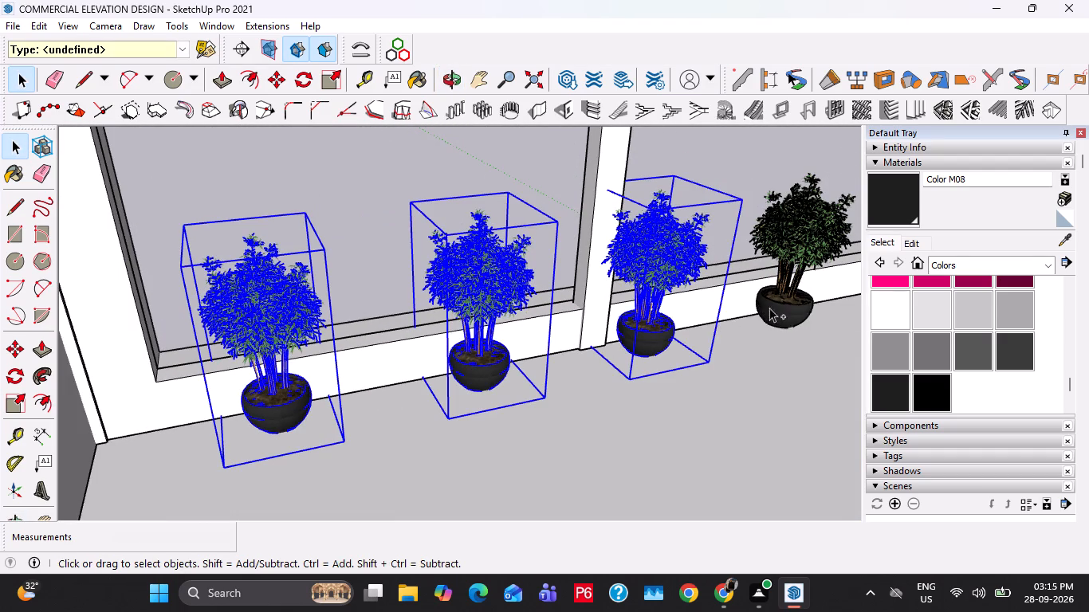
{"action": "left_click", "coordinate": [781, 304], "text": "ctrl"}
{"action": "middle_click_drag", "start_coordinate": [809, 319], "coordinate": [622, 355], "text": "shift"}
{"action": "left_click", "coordinate": [721, 299], "text": "ctrl"}
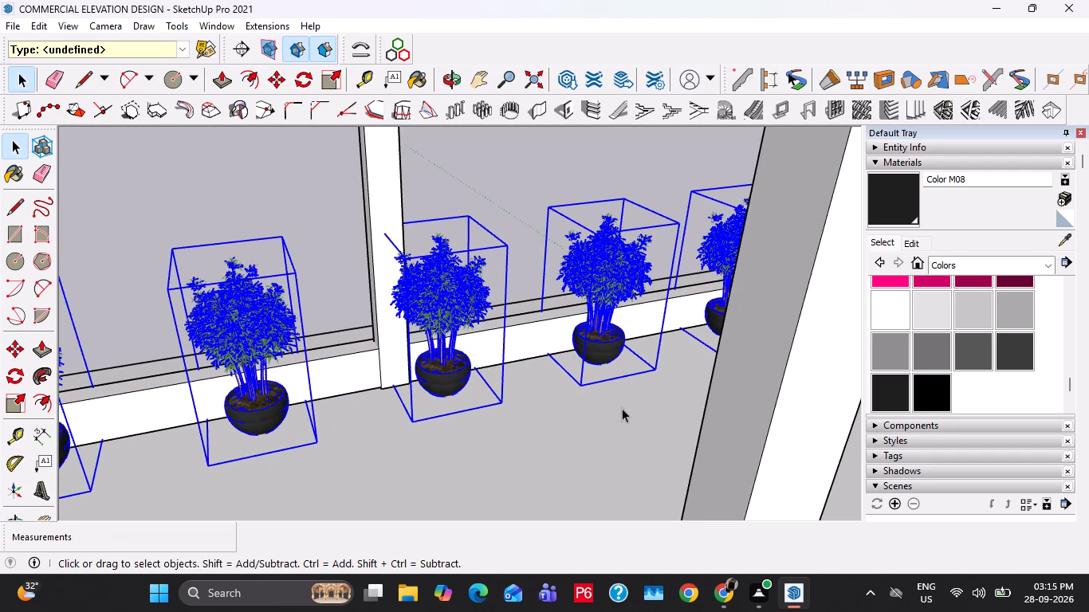
{"action": "key", "text": "m"}
{"action": "left_click", "coordinate": [619, 415]}
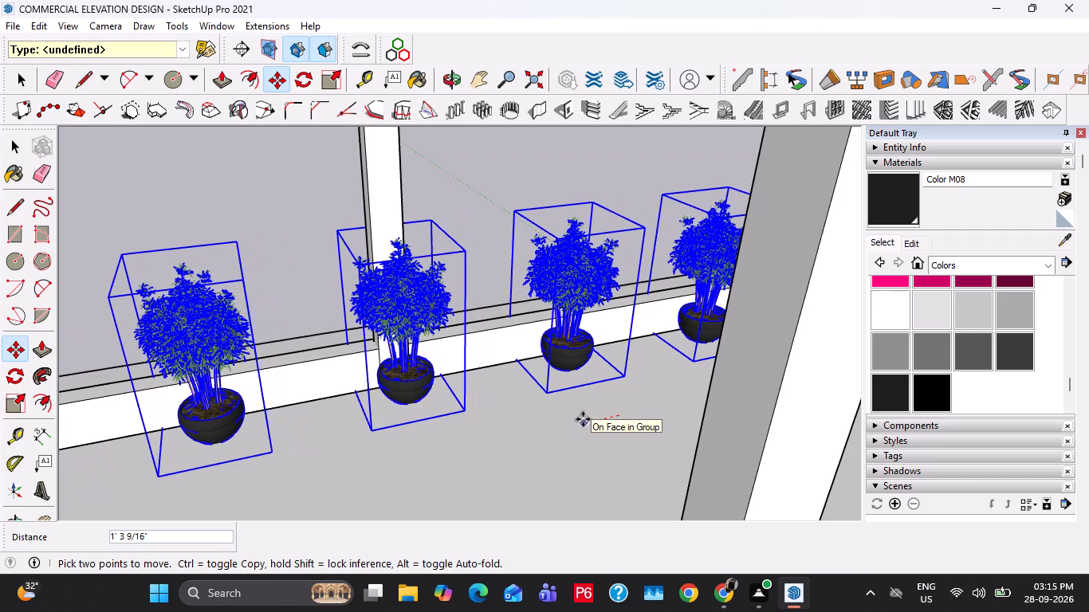
{"action": "left_click", "coordinate": [583, 419]}
{"action": "key", "text": "space"}
{"action": "key", "text": "space"}
Delete the bamboo plant standing in front of the middle column.
{"action": "left_click", "coordinate": [426, 294]}
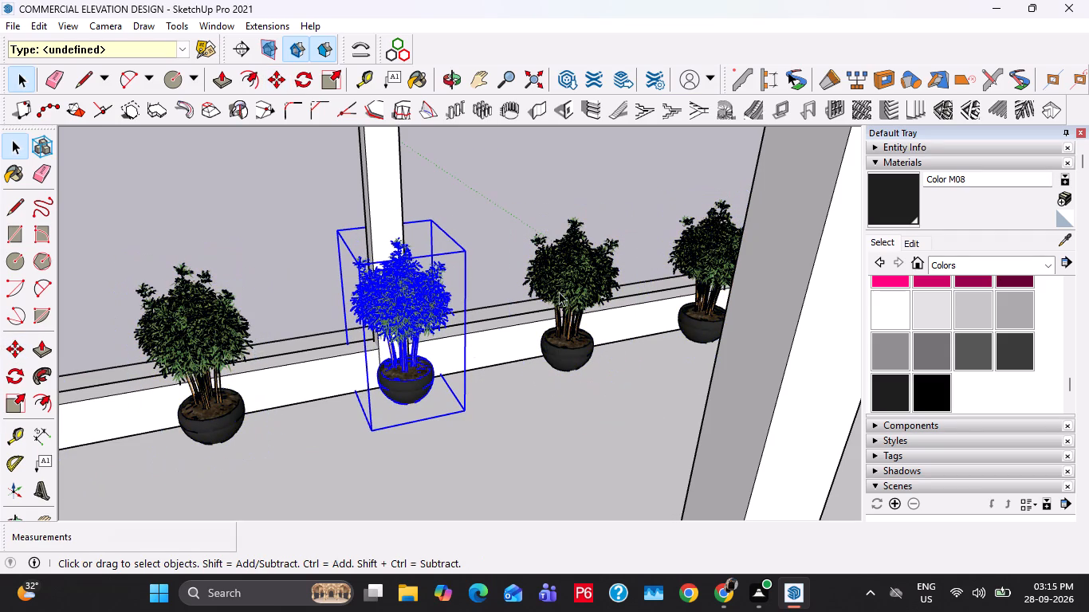
{"action": "key", "text": "Delete"}
Group the four remaining bamboo plants along the front parapet.
{"action": "left_click", "coordinate": [568, 299]}
{"action": "left_click", "coordinate": [705, 254], "text": "ctrl"}
{"action": "middle_click_drag", "start_coordinate": [639, 321], "coordinate": [765, 324], "text": "shift"}
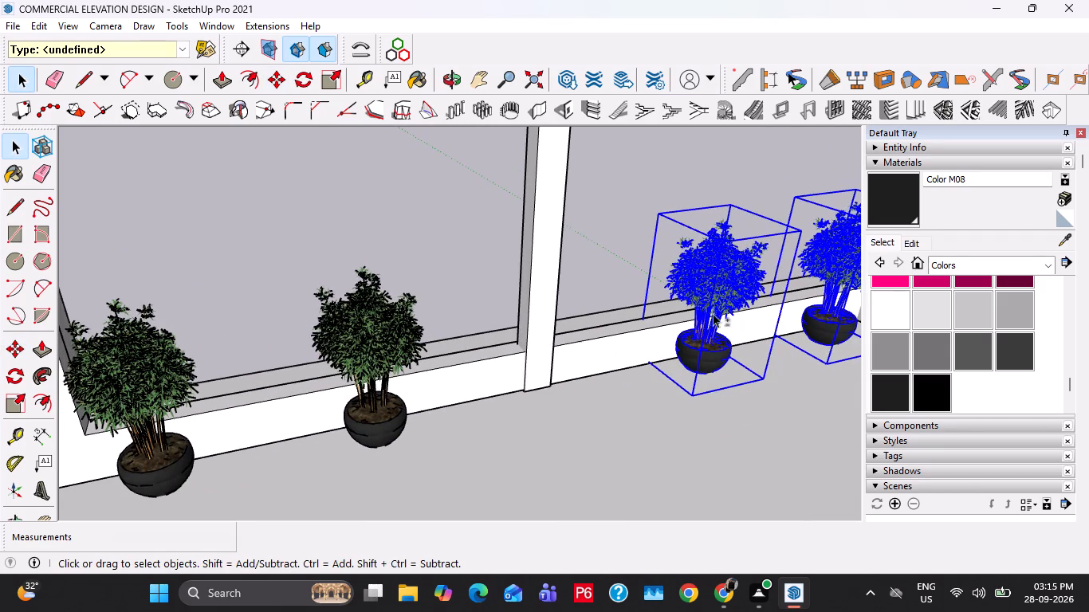
{"action": "left_click", "coordinate": [403, 303], "text": "ctrl"}
{"action": "left_click", "coordinate": [145, 369], "text": "ctrl"}
{"action": "right_click", "coordinate": [145, 369], "text": "ctrl"}
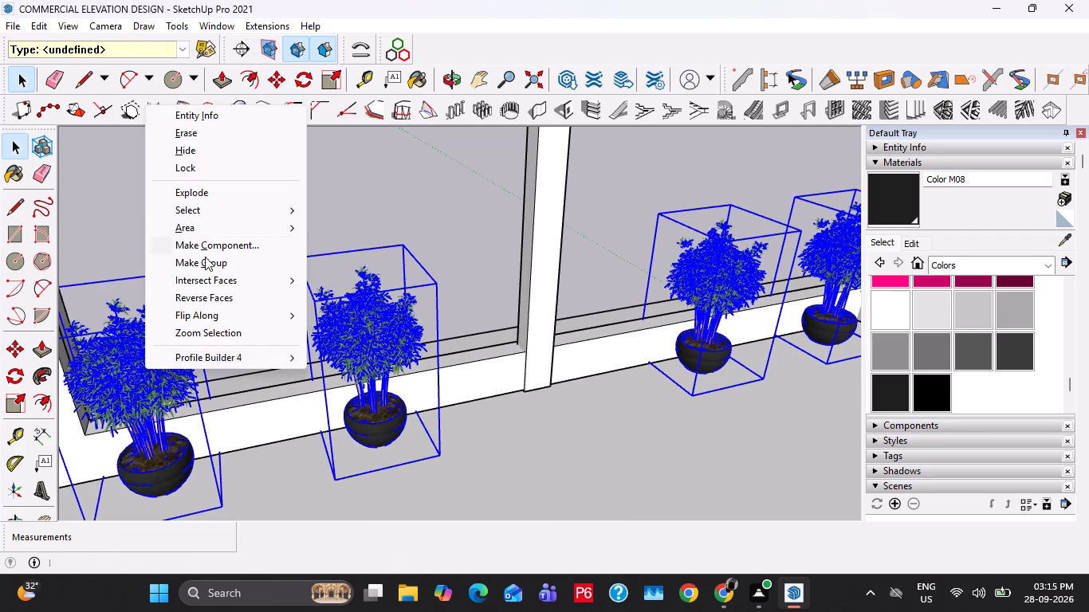
{"action": "left_click", "coordinate": [209, 267]}
Copy the plant group about 11' 9" up to the same position behind the next storey's front parapet.
{"action": "middle_click_drag", "start_coordinate": [163, 367], "coordinate": [686, 357]}
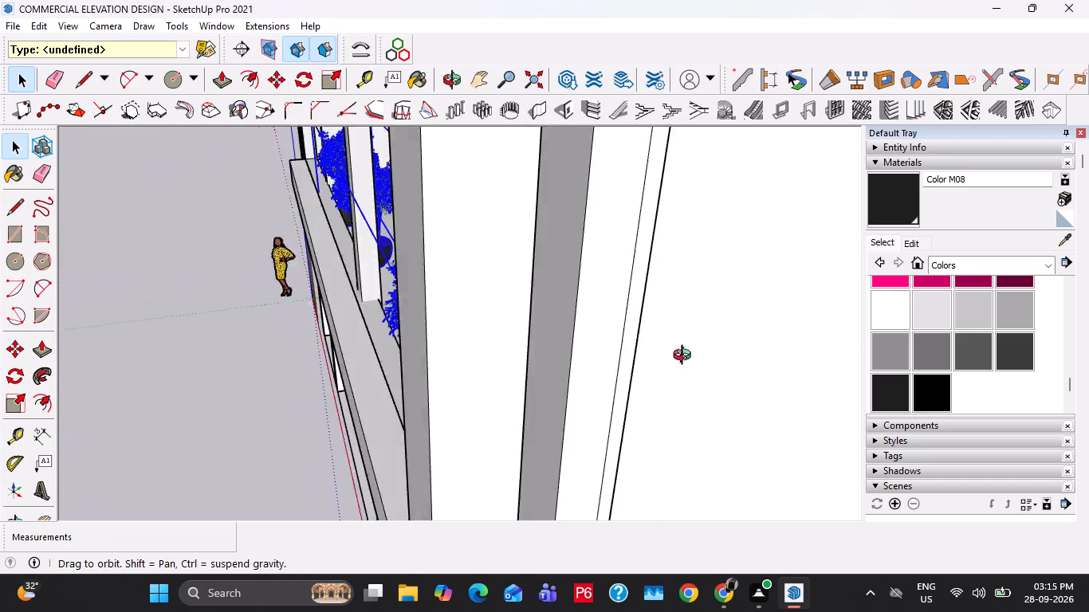
{"action": "middle_click_drag", "start_coordinate": [686, 357], "coordinate": [912, 354]}
{"action": "scroll", "coordinate": [647, 361], "scroll_direction": "down", "scroll_amount": 3}
{"action": "scroll", "coordinate": [742, 458], "scroll_direction": "down", "scroll_amount": 3}
{"action": "key", "text": "m"}
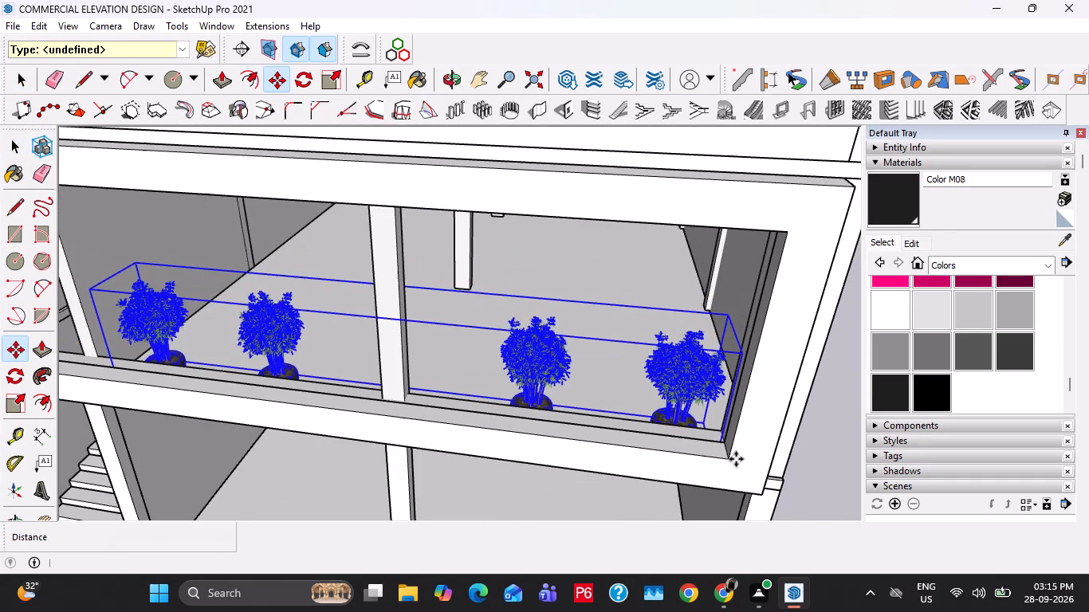
{"action": "left_click", "coordinate": [732, 462]}
{"action": "scroll", "coordinate": [750, 406], "scroll_direction": "down", "scroll_amount": 3}
{"action": "middle_click_drag", "start_coordinate": [748, 316], "coordinate": [750, 427], "text": "shift"}
{"action": "scroll", "coordinate": [751, 428], "scroll_direction": "down", "scroll_amount": 1, "text": "shift"}
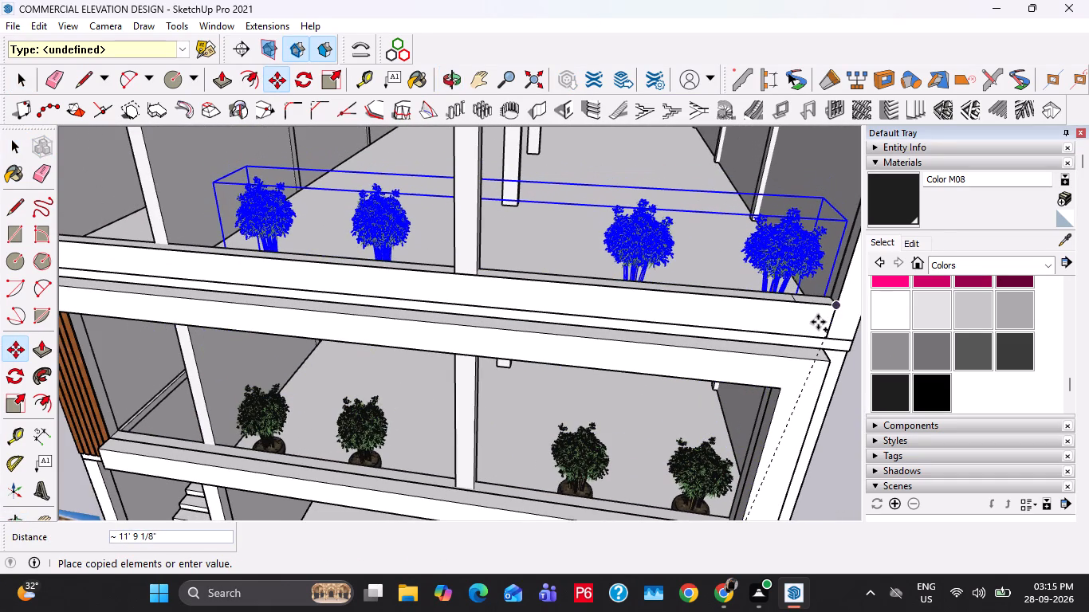
{"action": "left_click", "coordinate": [818, 322]}
Copy the plant group 12' 6" further up to the topmost glazed storey's front parapet.
{"action": "left_click", "coordinate": [832, 334]}
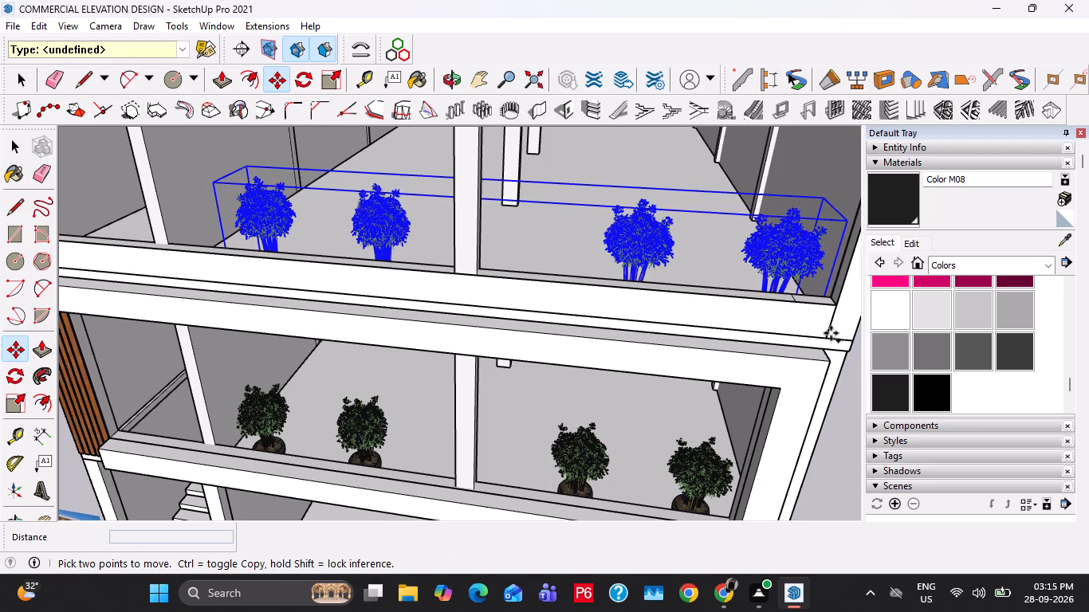
{"action": "scroll", "coordinate": [824, 328], "scroll_direction": "down", "scroll_amount": 7}
{"action": "middle_click_drag", "start_coordinate": [820, 323], "coordinate": [783, 444], "text": "shift"}
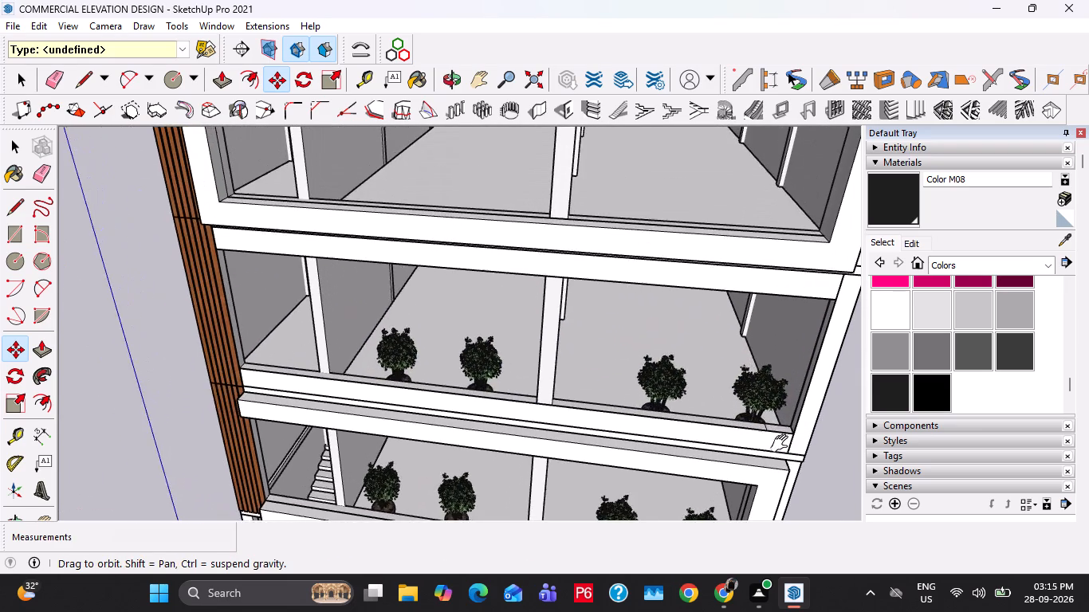
{"action": "middle_click_drag", "start_coordinate": [783, 444], "coordinate": [819, 421], "text": "shift"}
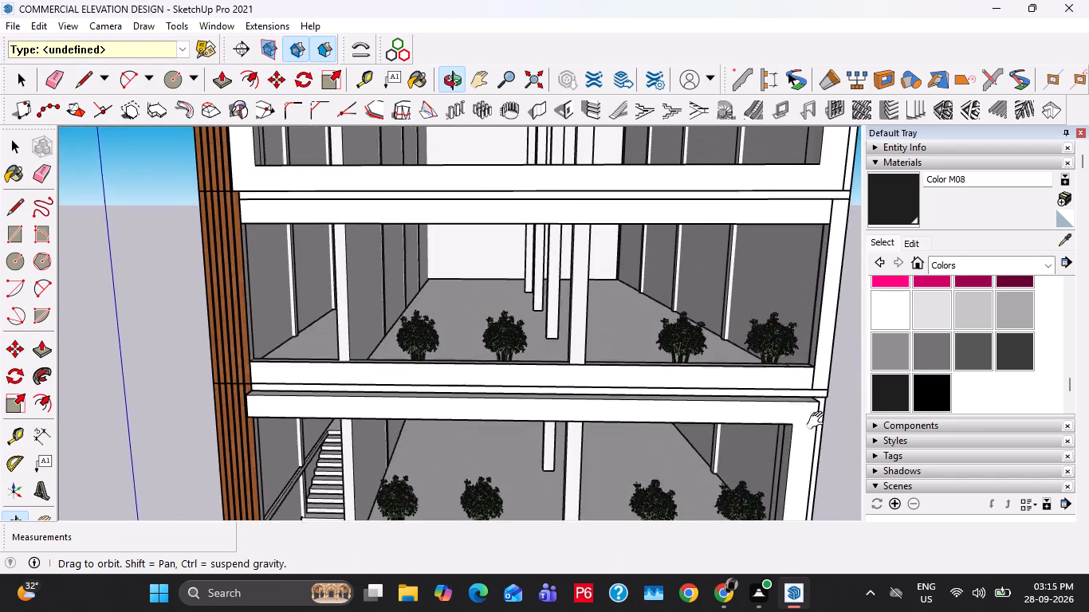
{"action": "middle_click_drag", "start_coordinate": [819, 421], "coordinate": [804, 492], "text": "shift"}
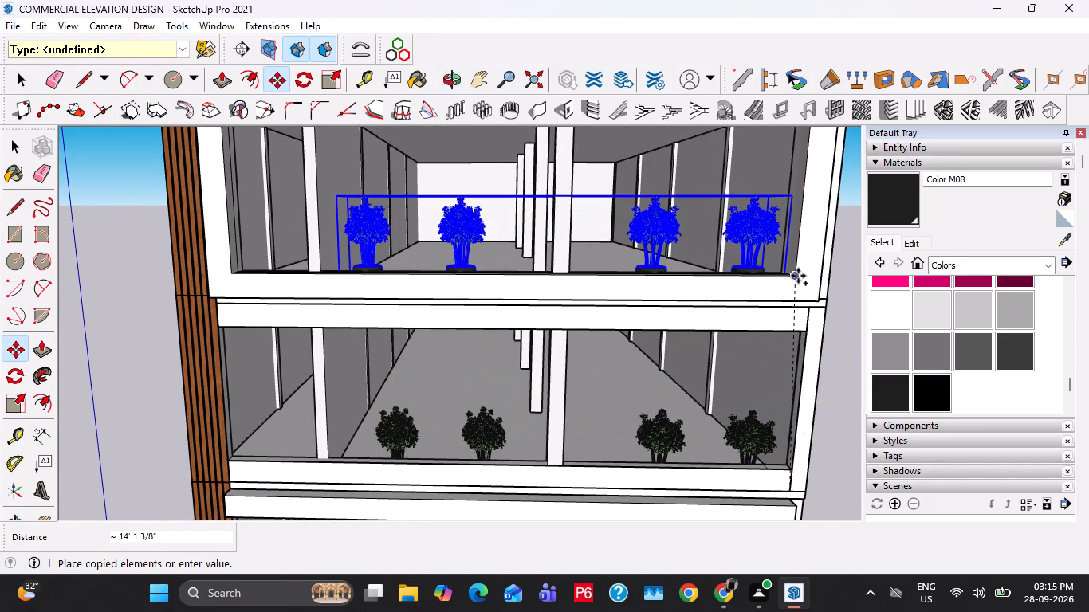
{"action": "left_click", "coordinate": [820, 298]}
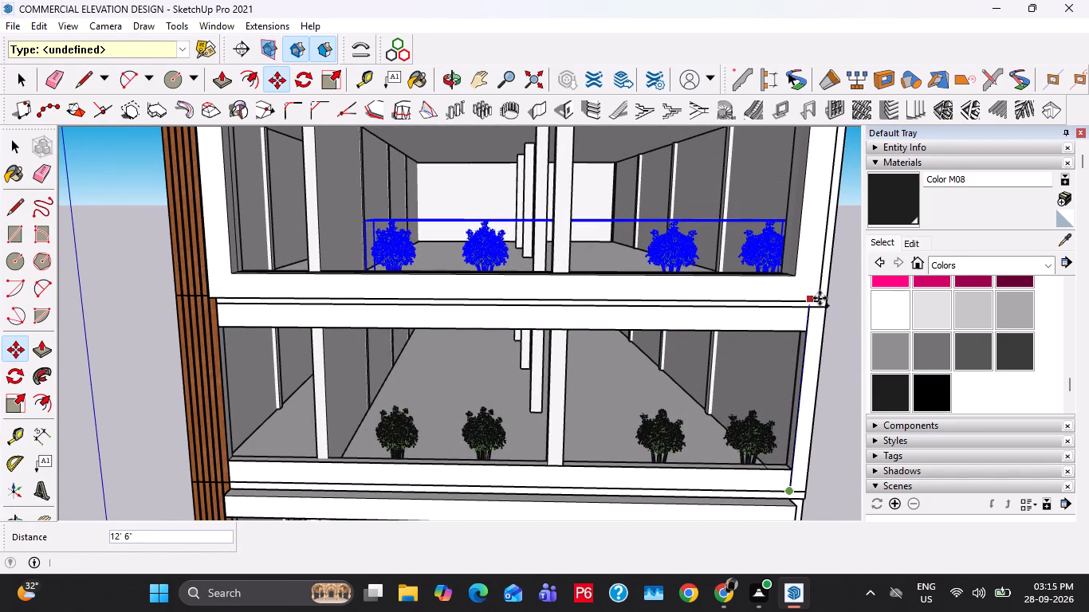
{"action": "key", "text": "space"}
{"action": "key", "text": "space"}
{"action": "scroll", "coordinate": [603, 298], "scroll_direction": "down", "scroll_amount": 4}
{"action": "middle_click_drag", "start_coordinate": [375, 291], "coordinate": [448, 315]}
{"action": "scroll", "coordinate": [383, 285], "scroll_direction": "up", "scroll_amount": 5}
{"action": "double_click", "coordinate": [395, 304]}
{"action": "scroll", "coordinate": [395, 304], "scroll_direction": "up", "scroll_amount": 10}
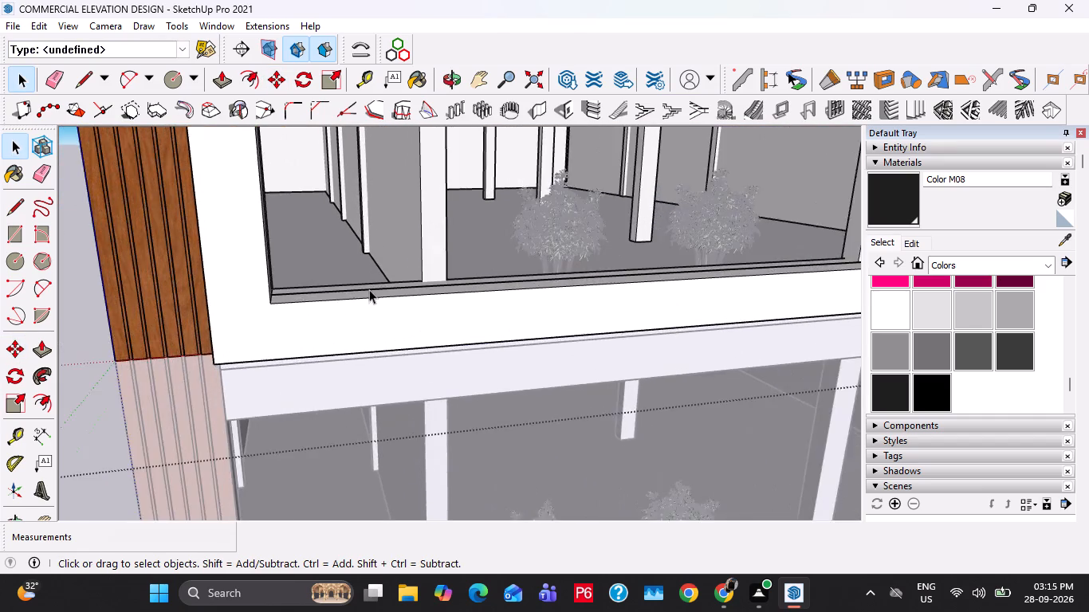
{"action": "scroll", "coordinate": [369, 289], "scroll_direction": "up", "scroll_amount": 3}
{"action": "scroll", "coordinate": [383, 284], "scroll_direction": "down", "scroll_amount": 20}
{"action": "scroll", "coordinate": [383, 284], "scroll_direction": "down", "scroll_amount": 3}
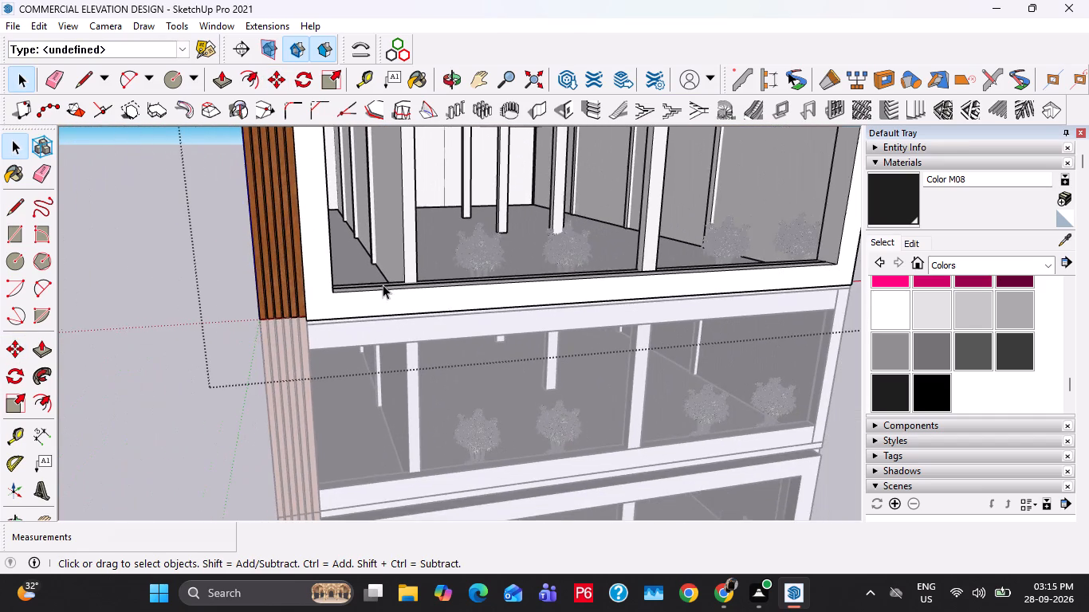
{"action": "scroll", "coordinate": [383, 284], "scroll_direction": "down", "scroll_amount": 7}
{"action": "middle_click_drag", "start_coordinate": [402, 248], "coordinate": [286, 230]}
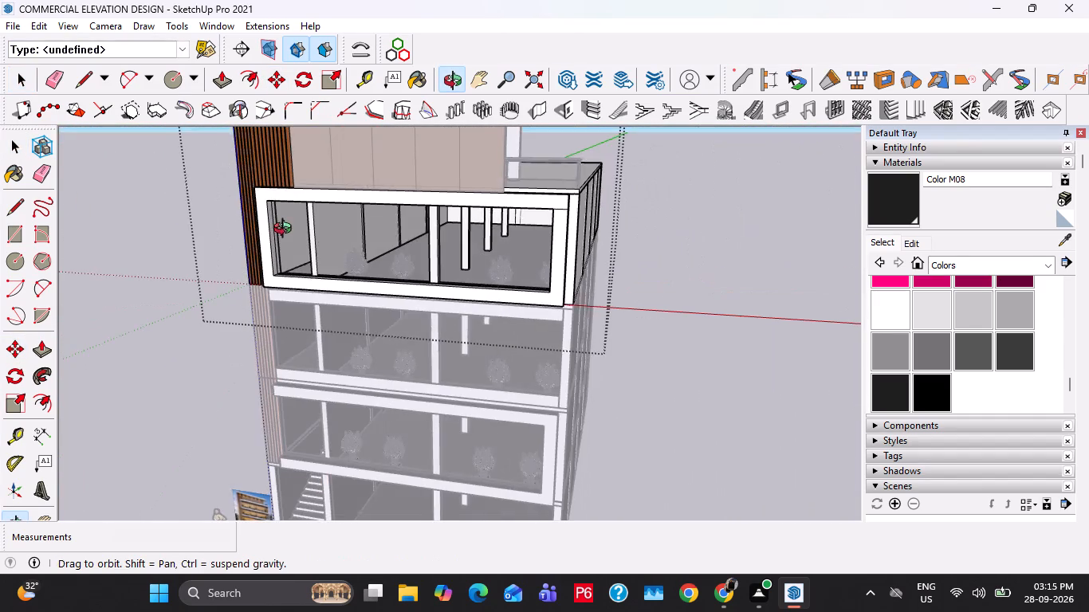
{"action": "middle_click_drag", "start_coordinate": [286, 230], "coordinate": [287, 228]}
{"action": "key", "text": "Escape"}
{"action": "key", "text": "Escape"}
Examine the reference image's shopfronts and storeys and compare them with the modelled ground floor and plant-lined storeys.
{"action": "scroll", "coordinate": [411, 335], "scroll_direction": "down", "scroll_amount": 5}
{"action": "middle_click_drag", "start_coordinate": [324, 449], "coordinate": [405, 287], "text": "shift"}
{"action": "scroll", "coordinate": [340, 359], "scroll_direction": "up", "scroll_amount": 10}
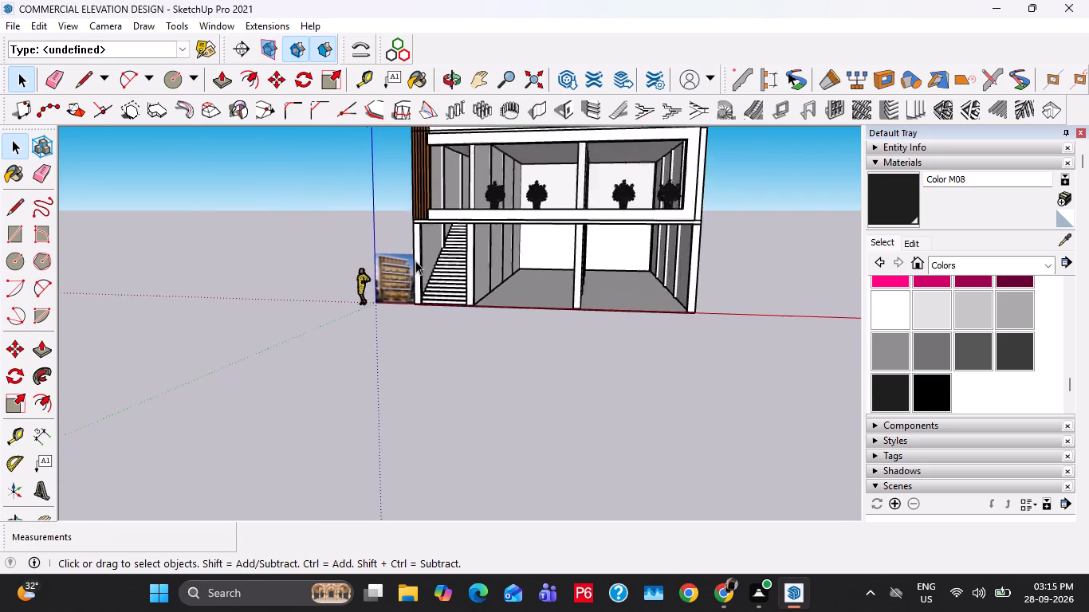
{"action": "scroll", "coordinate": [415, 261], "scroll_direction": "up", "scroll_amount": 20}
{"action": "scroll", "coordinate": [415, 261], "scroll_direction": "up", "scroll_amount": 6}
{"action": "scroll", "coordinate": [352, 303], "scroll_direction": "down", "scroll_amount": 5}
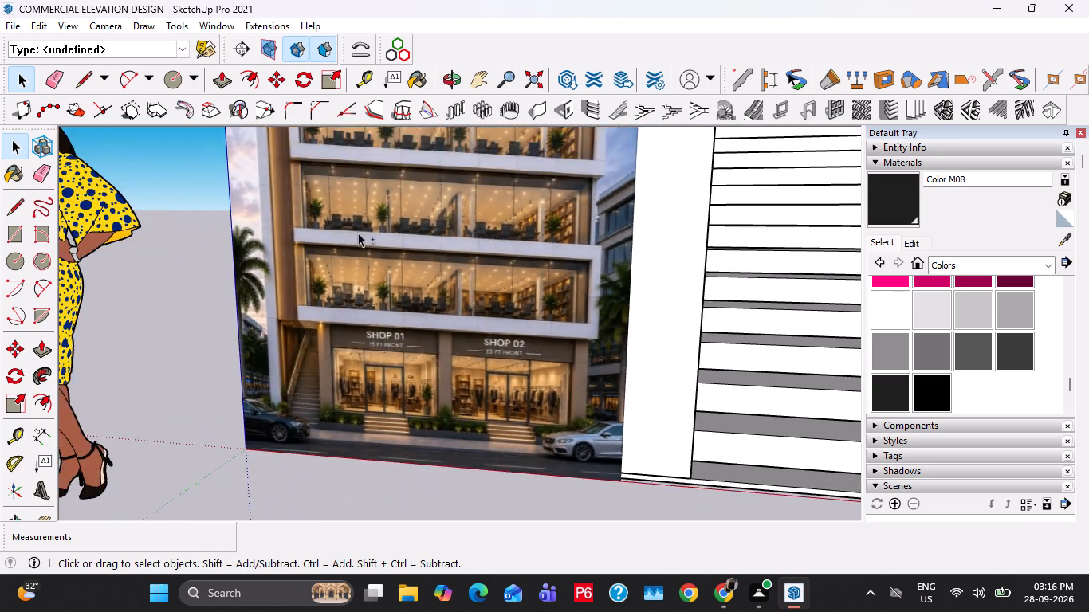
{"action": "middle_click_drag", "start_coordinate": [359, 229], "coordinate": [221, 416], "text": "shift"}
{"action": "scroll", "coordinate": [235, 364], "scroll_direction": "down", "scroll_amount": 17}
{"action": "middle_click_drag", "start_coordinate": [347, 318], "coordinate": [314, 526], "text": "shift"}
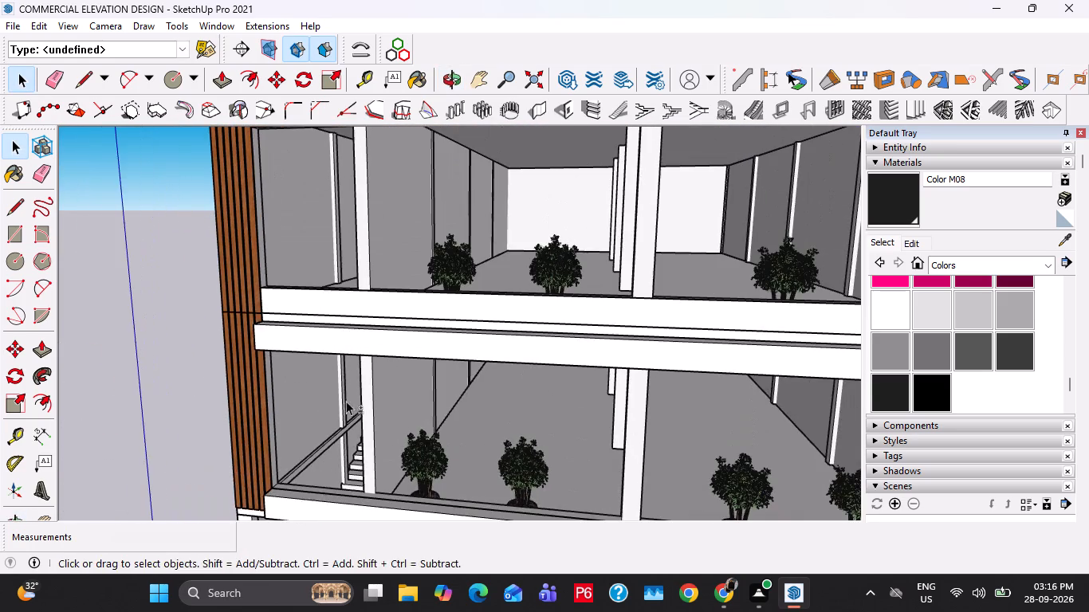
{"action": "middle_click_drag", "start_coordinate": [324, 362], "coordinate": [382, 376]}
{"action": "scroll", "coordinate": [382, 358], "scroll_direction": "down", "scroll_amount": 6}
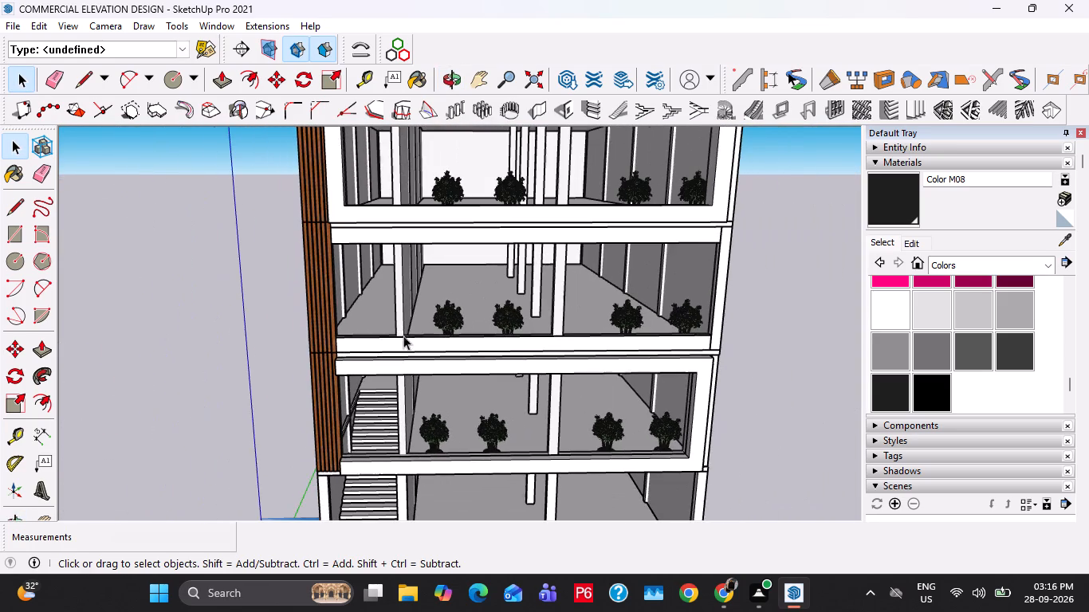
{"action": "scroll", "coordinate": [375, 320], "scroll_direction": "down", "scroll_amount": 4}
{"action": "scroll", "coordinate": [391, 404], "scroll_direction": "up", "scroll_amount": 5}
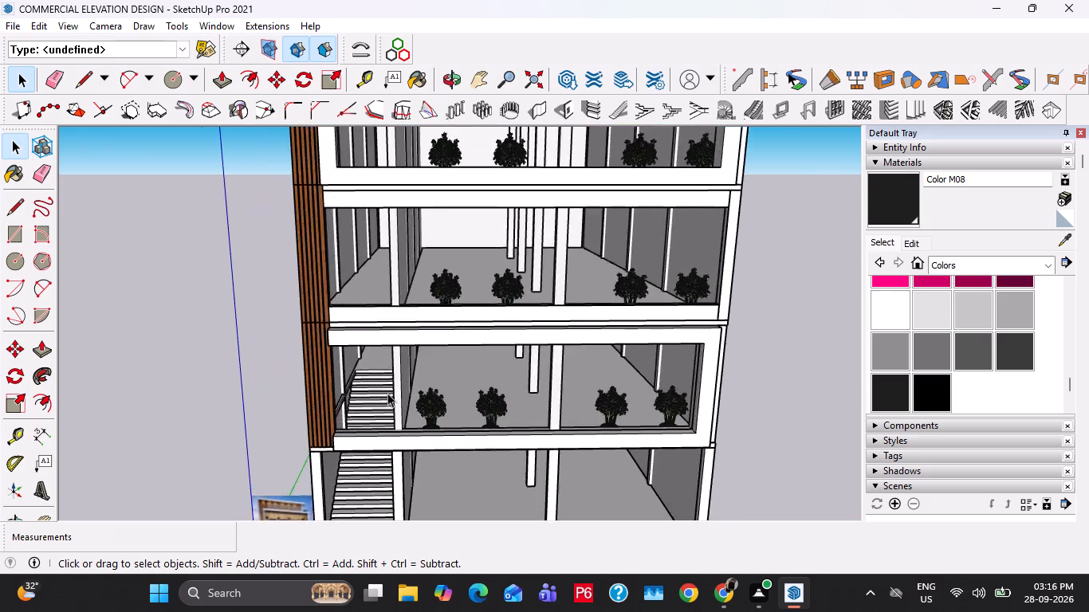
{"action": "scroll", "coordinate": [387, 393], "scroll_direction": "up", "scroll_amount": 3}
{"action": "middle_click_drag", "start_coordinate": [344, 442], "coordinate": [332, 386]}
{"action": "scroll", "coordinate": [333, 379], "scroll_direction": "up", "scroll_amount": 1}
{"action": "scroll", "coordinate": [348, 368], "scroll_direction": "down", "scroll_amount": 12}
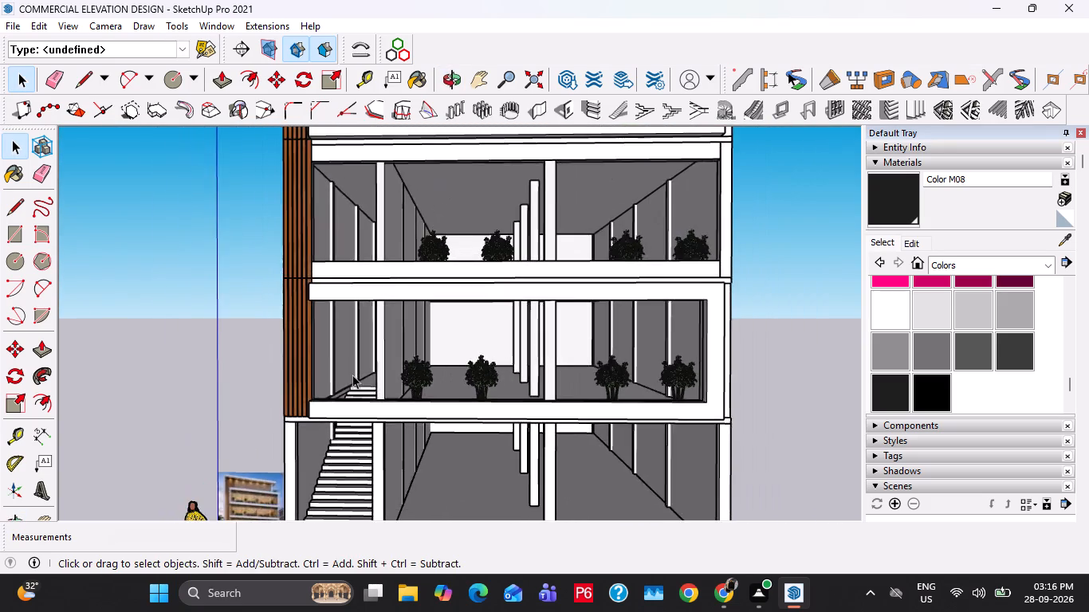
{"action": "scroll", "coordinate": [352, 375], "scroll_direction": "down", "scroll_amount": 1}
{"action": "middle_click_drag", "start_coordinate": [348, 390], "coordinate": [380, 347], "text": "shift"}
{"action": "scroll", "coordinate": [292, 430], "scroll_direction": "up", "scroll_amount": 19}
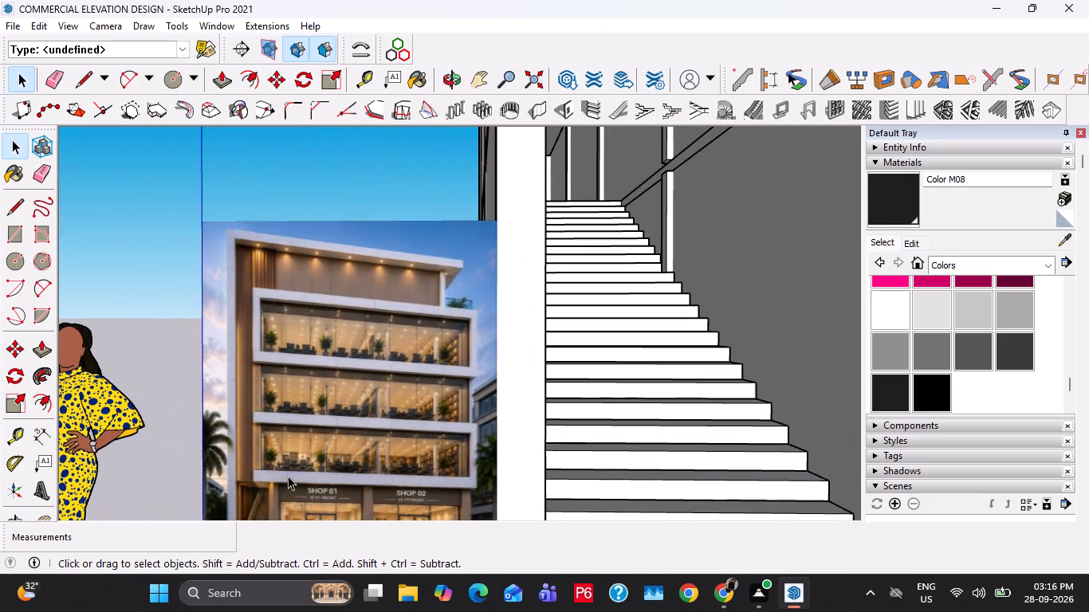
{"action": "scroll", "coordinate": [289, 465], "scroll_direction": "down", "scroll_amount": 15}
{"action": "middle_click_drag", "start_coordinate": [400, 376], "coordinate": [368, 418], "text": "shift"}
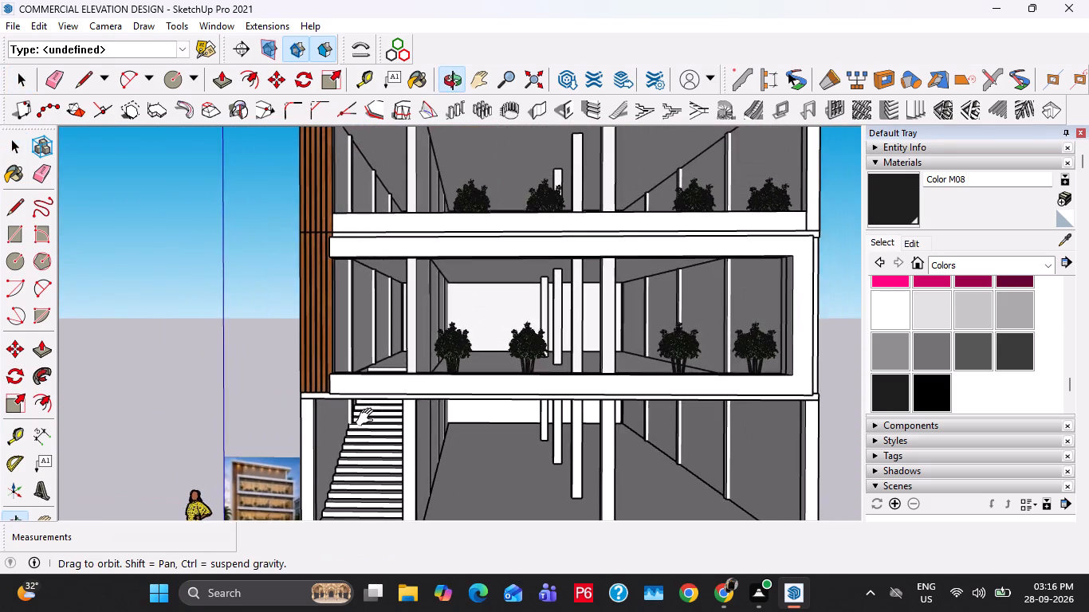
{"action": "middle_click_drag", "start_coordinate": [368, 418], "coordinate": [284, 416], "text": "shift"}
{"action": "scroll", "coordinate": [313, 386], "scroll_direction": "down", "scroll_amount": 2, "text": "shift"}
{"action": "middle_click_drag", "start_coordinate": [325, 389], "coordinate": [393, 337], "text": "shift"}
Place a guide line 9" in from the front edge on the underside of the slab above the ground floor.
{"action": "scroll", "coordinate": [406, 338], "scroll_direction": "up", "scroll_amount": 5}
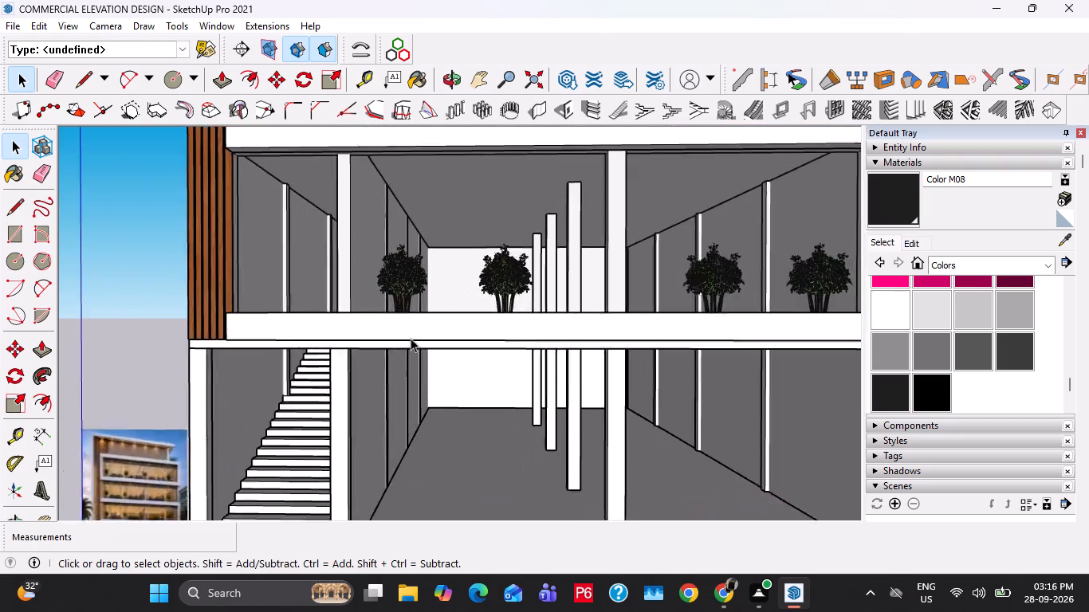
{"action": "scroll", "coordinate": [411, 338], "scroll_direction": "up", "scroll_amount": 6}
{"action": "middle_click_drag", "start_coordinate": [335, 331], "coordinate": [320, 199]}
{"action": "middle_click_drag", "start_coordinate": [379, 343], "coordinate": [369, 323]}
{"action": "key", "text": "t"}
{"action": "left_click", "coordinate": [361, 287]}
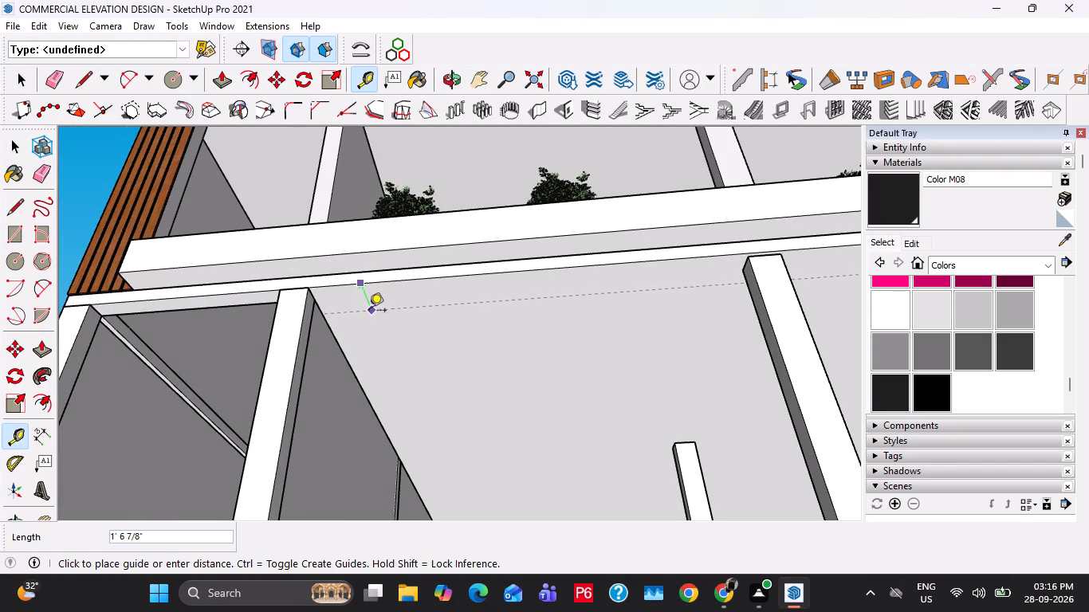
{"action": "key", "text": "9"}
{"action": "key", "text": "shift+quotedbl"}
{"action": "key", "text": "Return"}
{"action": "key", "text": "space"}
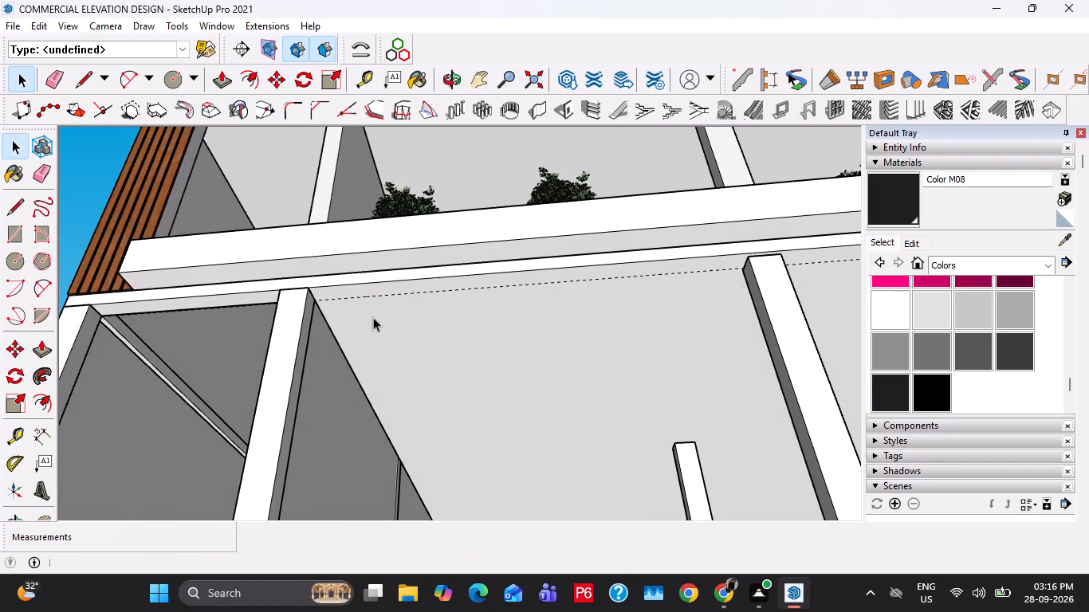
Draw a 9" wide rectangle along the front of the slab's underside, from the stair-side column to the far end column, following the guide line.
{"action": "key", "text": "r"}
{"action": "left_click", "coordinate": [308, 285]}
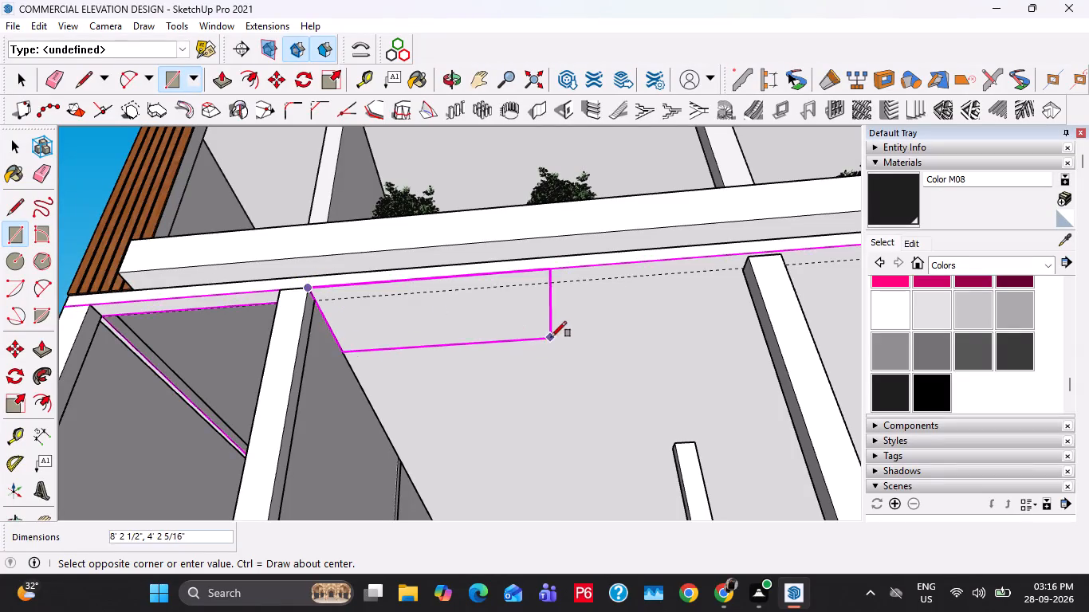
{"action": "middle_click_drag", "start_coordinate": [550, 336], "coordinate": [91, 422], "text": "shift"}
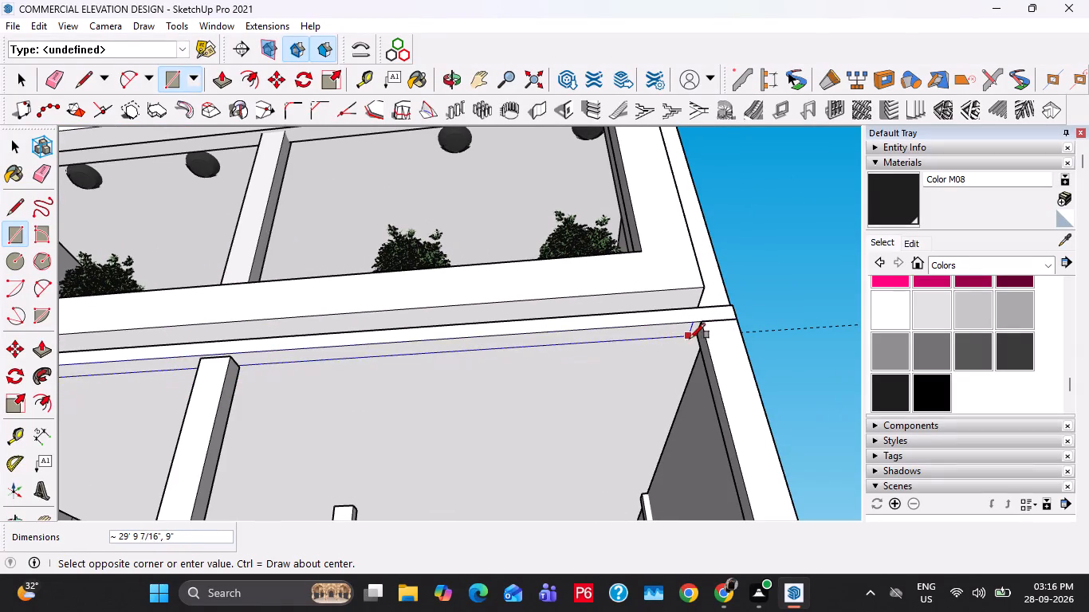
{"action": "scroll", "coordinate": [692, 334], "scroll_direction": "up", "scroll_amount": 12}
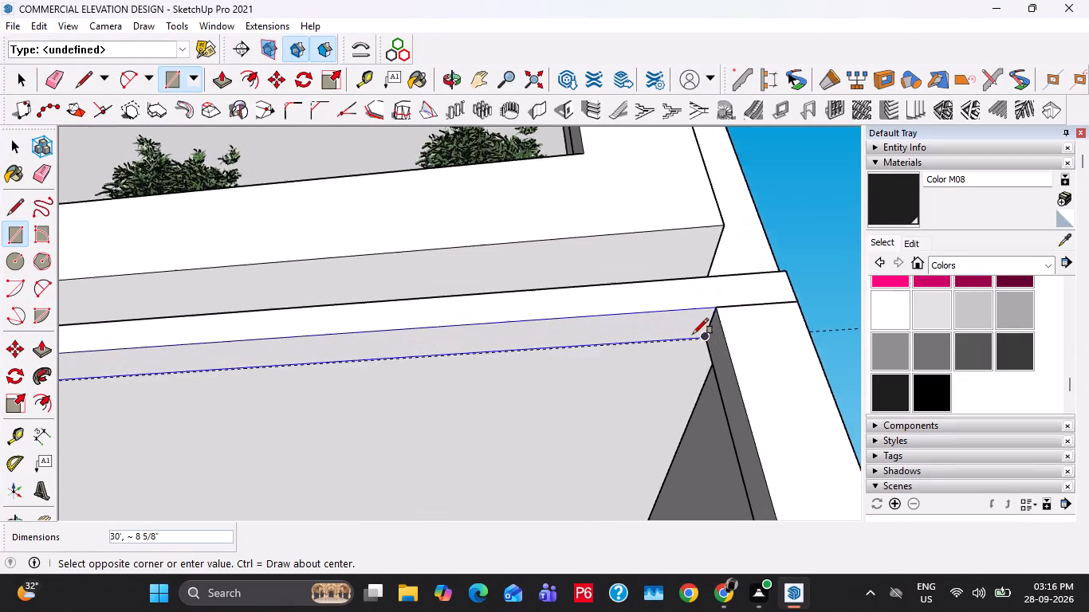
{"action": "scroll", "coordinate": [693, 334], "scroll_direction": "up", "scroll_amount": 10}
{"action": "middle_click_drag", "start_coordinate": [716, 343], "coordinate": [795, 295]}
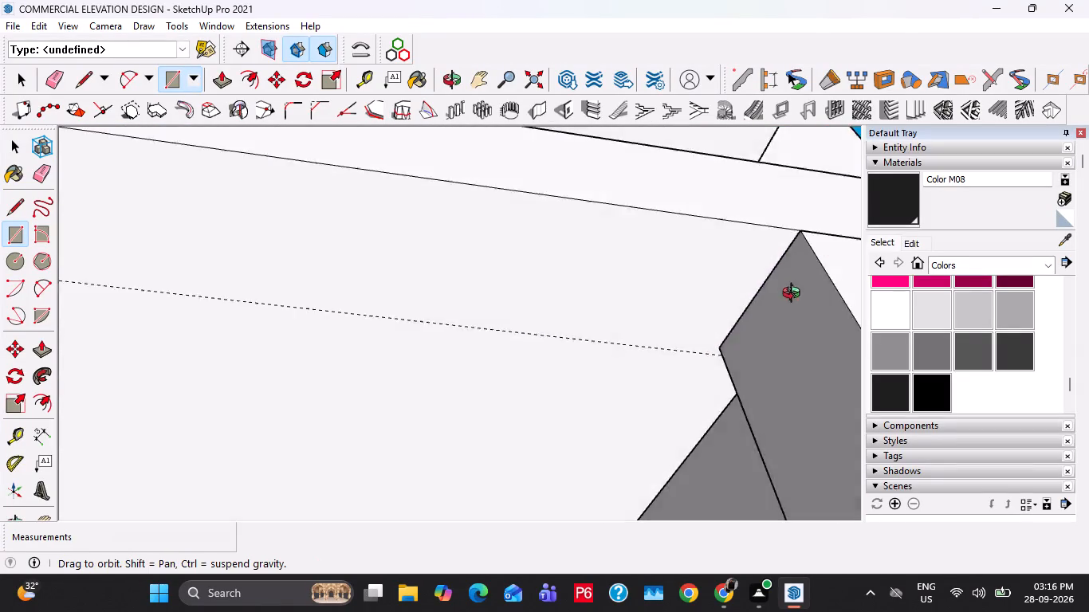
{"action": "middle_click_drag", "start_coordinate": [795, 295], "coordinate": [927, 253]}
{"action": "middle_click_drag", "start_coordinate": [642, 451], "coordinate": [753, 414]}
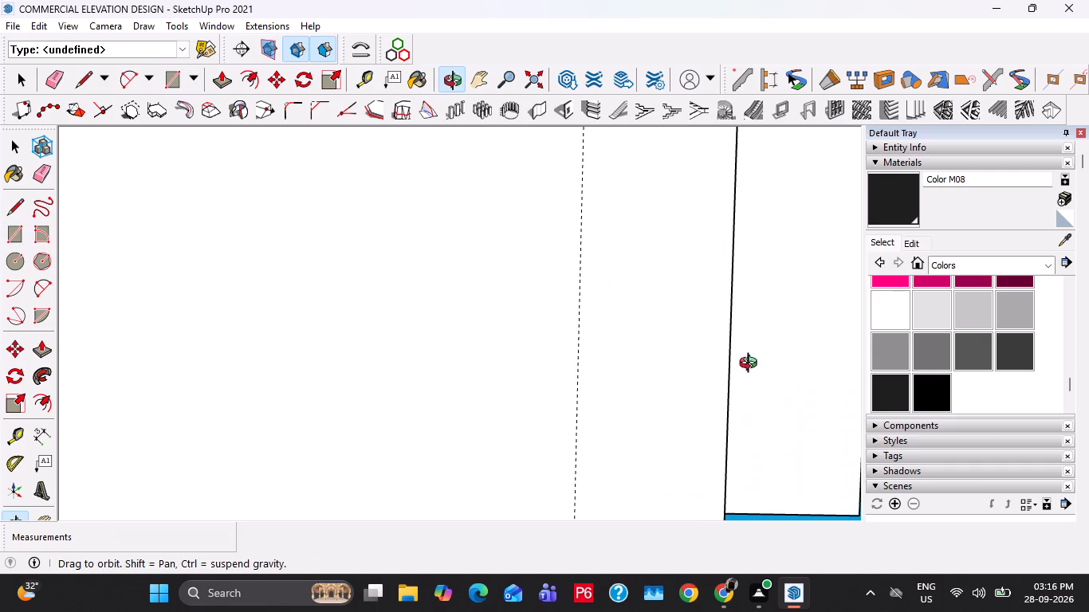
{"action": "middle_click_drag", "start_coordinate": [626, 486], "coordinate": [715, 327], "text": "shift"}
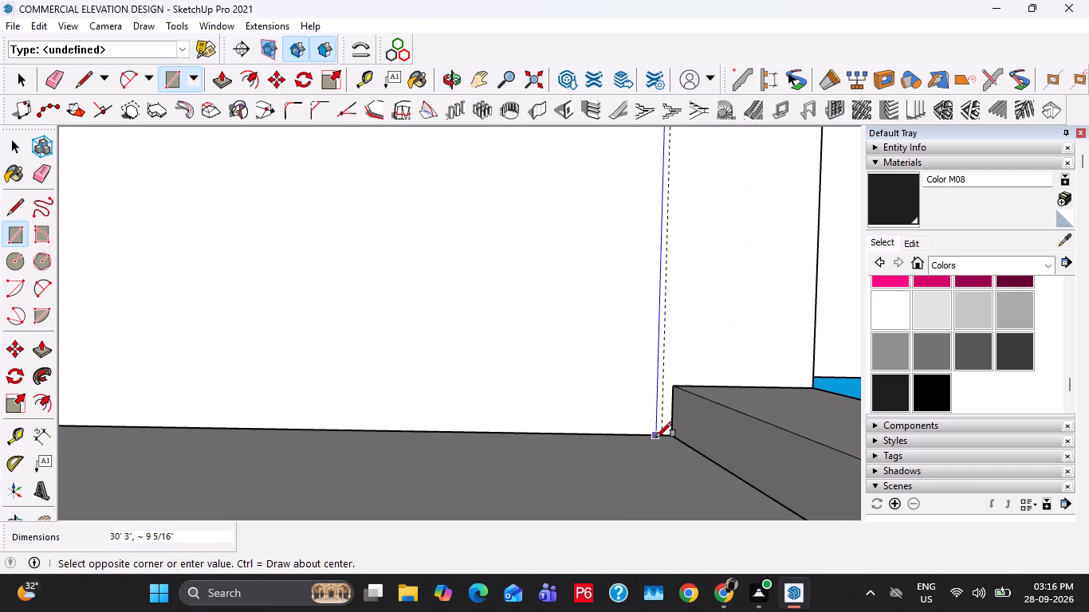
{"action": "left_click", "coordinate": [659, 437]}
Push/pull the strip 1'6" down from the slab's underside to form a band above the shopfronts.
{"action": "key", "text": "space"}
{"action": "left_click", "coordinate": [692, 350]}
{"action": "key", "text": "p"}
{"action": "left_click", "coordinate": [692, 350]}
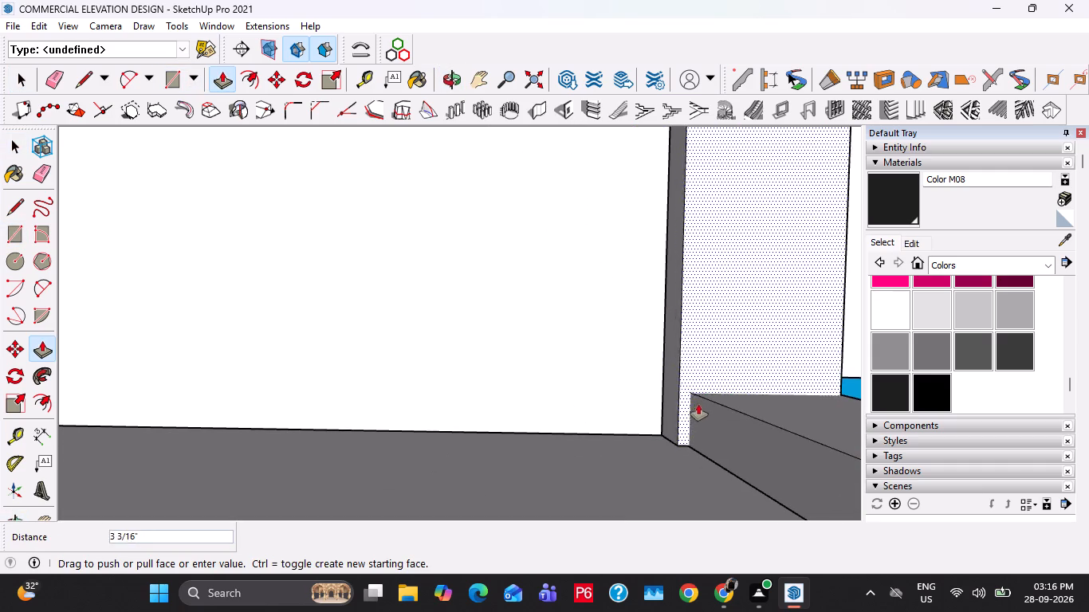
{"action": "type", "text": "1'6\""}
{"action": "key", "text": "Return"}
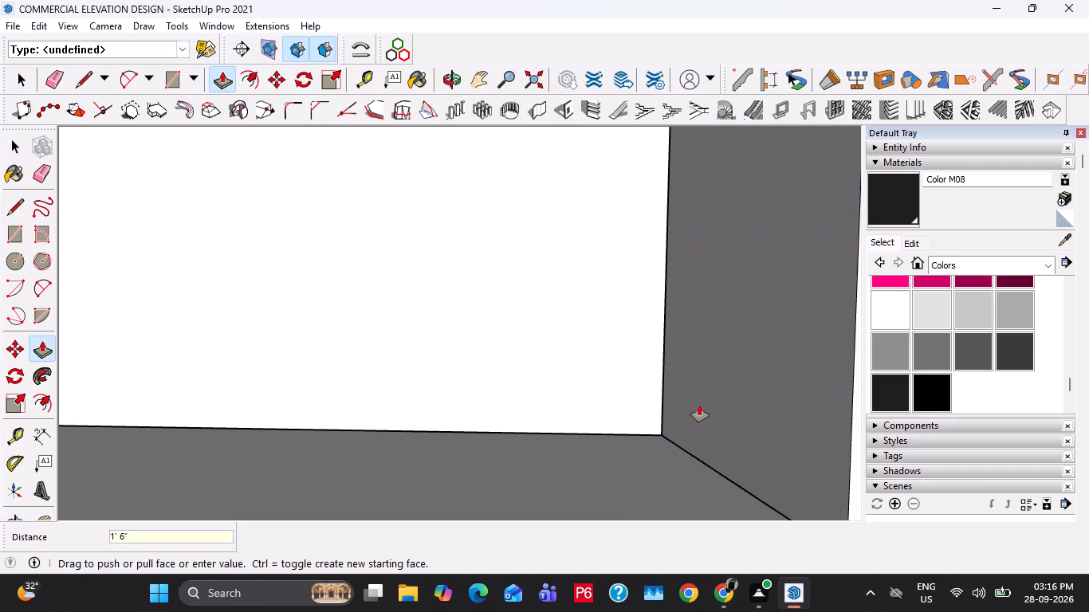
{"action": "middle_click_drag", "start_coordinate": [698, 402], "coordinate": [316, 512]}
{"action": "scroll", "coordinate": [489, 435], "scroll_direction": "down", "scroll_amount": 13}
{"action": "key", "text": "space"}
{"action": "key", "text": "space"}
Extend the underside of the shopfront band a further 2' down.
{"action": "middle_click_drag", "start_coordinate": [572, 375], "coordinate": [539, 457]}
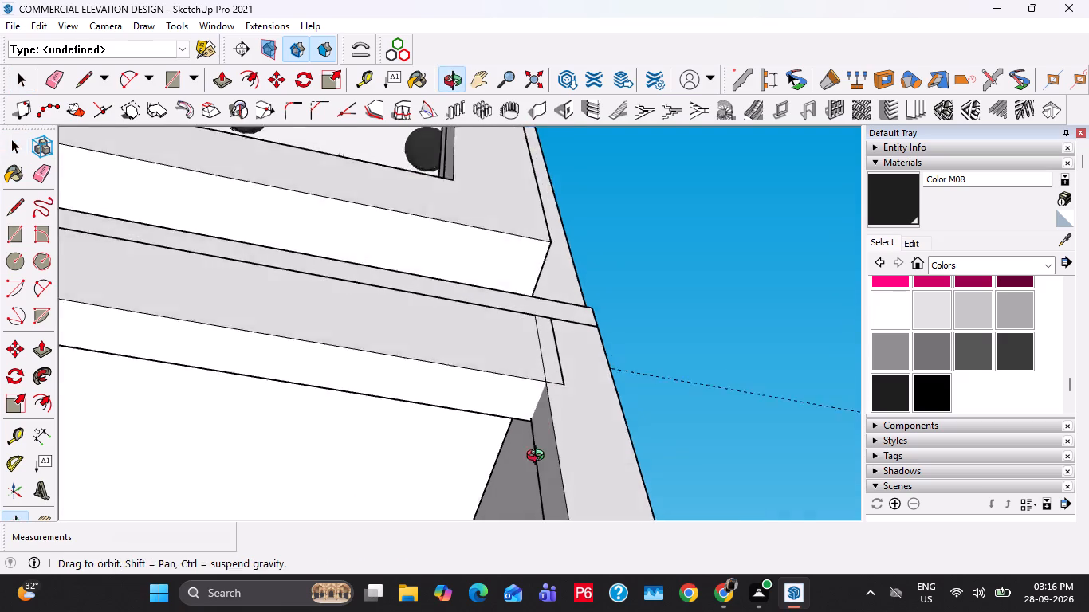
{"action": "middle_click_drag", "start_coordinate": [539, 457], "coordinate": [509, 543]}
{"action": "scroll", "coordinate": [542, 456], "scroll_direction": "down", "scroll_amount": 13}
{"action": "scroll", "coordinate": [542, 456], "scroll_direction": "up", "scroll_amount": 1, "text": "shift"}
{"action": "middle_click_drag", "start_coordinate": [542, 446], "coordinate": [447, 484], "text": "shift"}
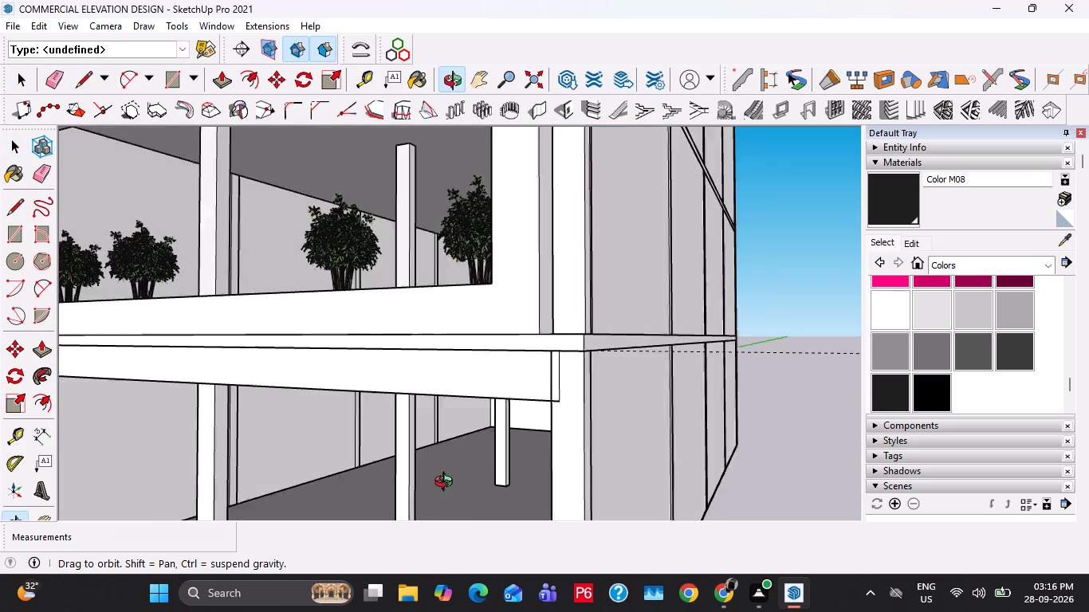
{"action": "middle_click_drag", "start_coordinate": [447, 484], "coordinate": [662, 412], "text": "shift"}
{"action": "scroll", "coordinate": [427, 203], "scroll_direction": "up", "scroll_amount": 8}
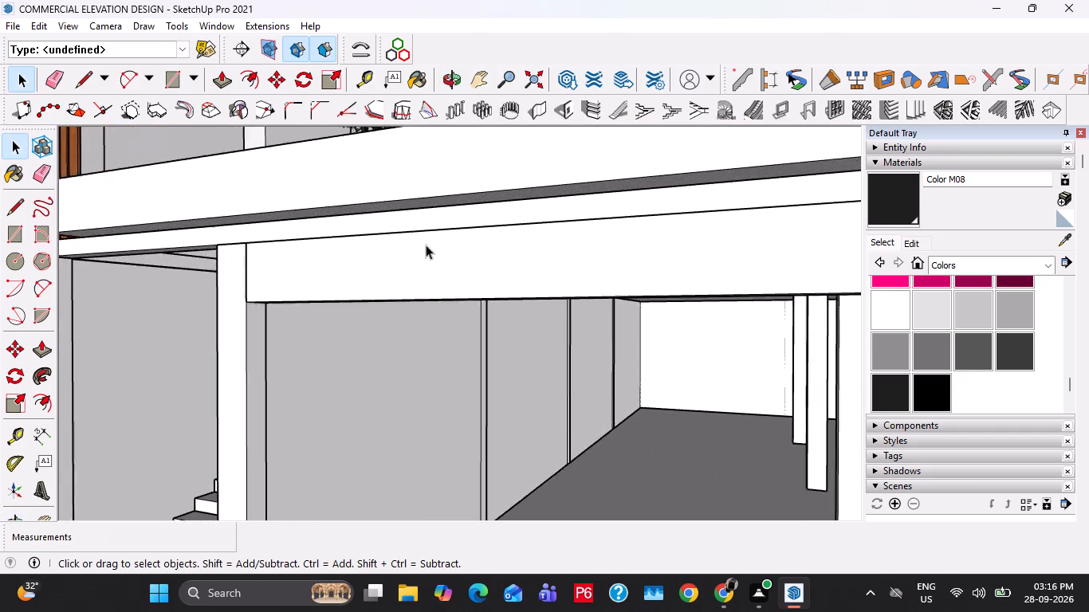
{"action": "scroll", "coordinate": [426, 245], "scroll_direction": "up", "scroll_amount": 5}
{"action": "middle_click_drag", "start_coordinate": [433, 258], "coordinate": [396, 190]}
{"action": "left_click", "coordinate": [423, 292]}
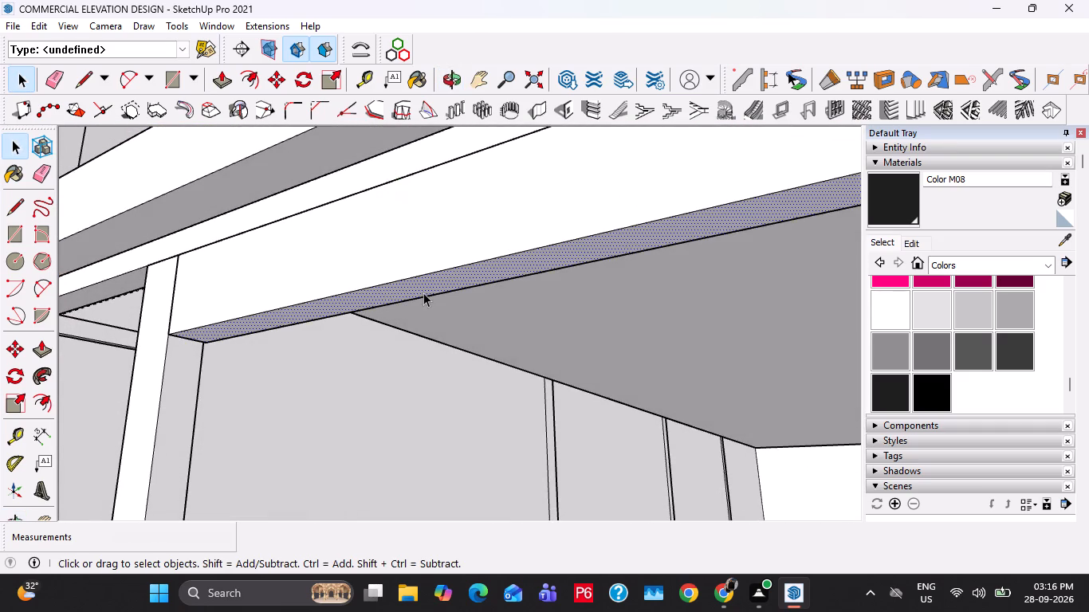
{"action": "key", "text": "p"}
{"action": "left_click", "coordinate": [423, 292]}
{"action": "type", "text": "2'"}
{"action": "key", "text": "Return"}
{"action": "key", "text": "space"}
Make the whole shopfront band a group.
{"action": "middle_click_drag", "start_coordinate": [393, 315], "coordinate": [476, 328]}
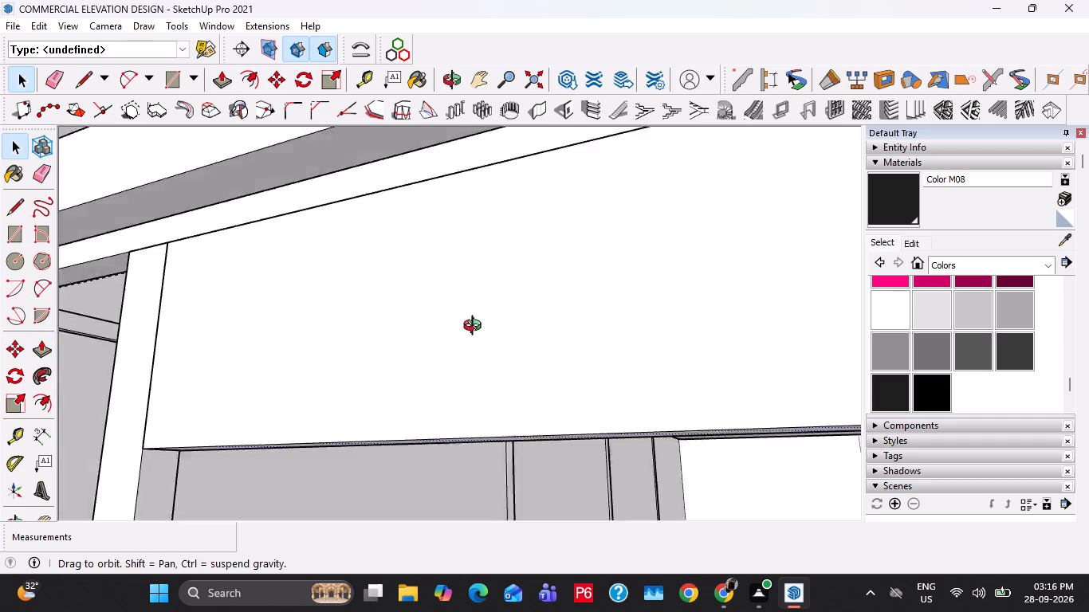
{"action": "middle_click_drag", "start_coordinate": [476, 328], "coordinate": [504, 338]}
{"action": "scroll", "coordinate": [506, 338], "scroll_direction": "up", "scroll_amount": 1}
{"action": "scroll", "coordinate": [489, 331], "scroll_direction": "down", "scroll_amount": 7}
{"action": "triple_click", "coordinate": [464, 335]}
{"action": "right_click", "coordinate": [463, 335]}
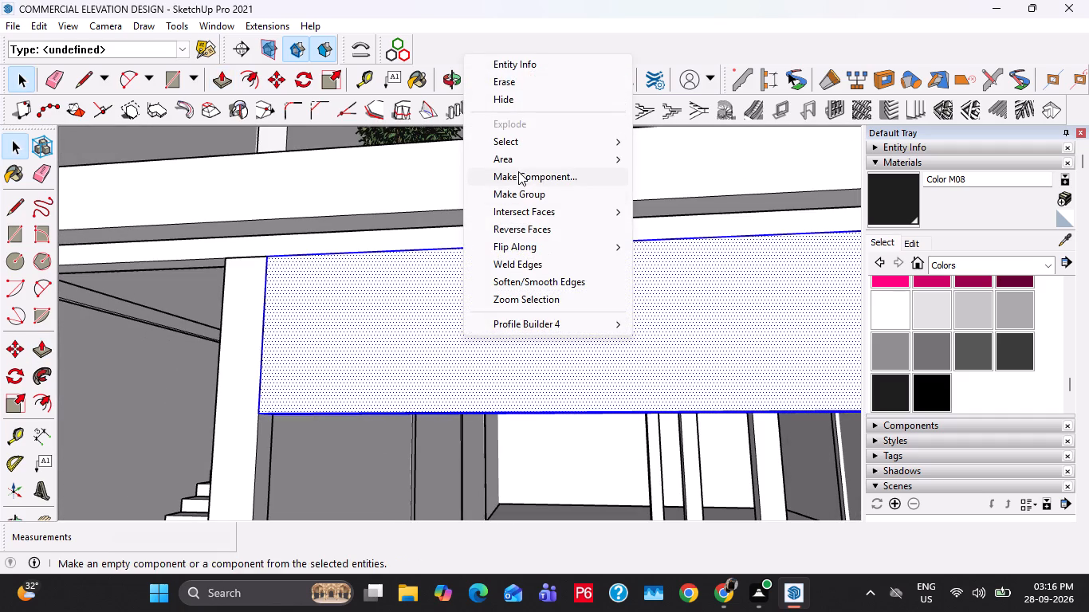
{"action": "left_click", "coordinate": [517, 189]}
After checking the reference image's shopfronts, widen the front column beside the staircase by 1'6" towards the shops.
{"action": "scroll", "coordinate": [458, 337], "scroll_direction": "down", "scroll_amount": 19}
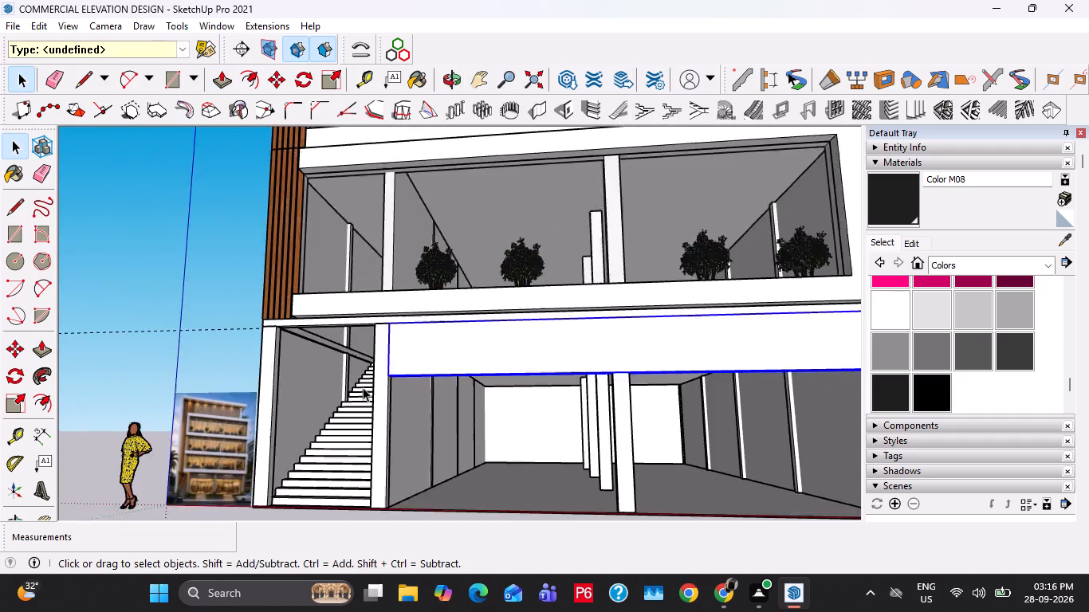
{"action": "middle_click_drag", "start_coordinate": [355, 391], "coordinate": [436, 325]}
{"action": "scroll", "coordinate": [352, 387], "scroll_direction": "up", "scroll_amount": 20}
{"action": "scroll", "coordinate": [352, 387], "scroll_direction": "up", "scroll_amount": 2}
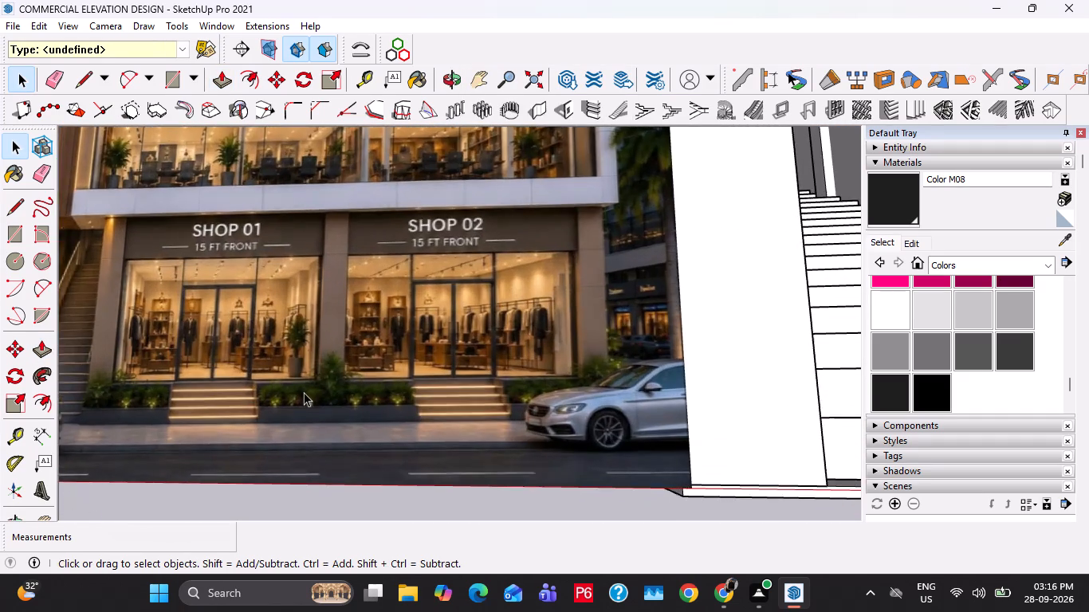
{"action": "scroll", "coordinate": [304, 390], "scroll_direction": "up", "scroll_amount": 3}
{"action": "scroll", "coordinate": [304, 390], "scroll_direction": "down", "scroll_amount": 7}
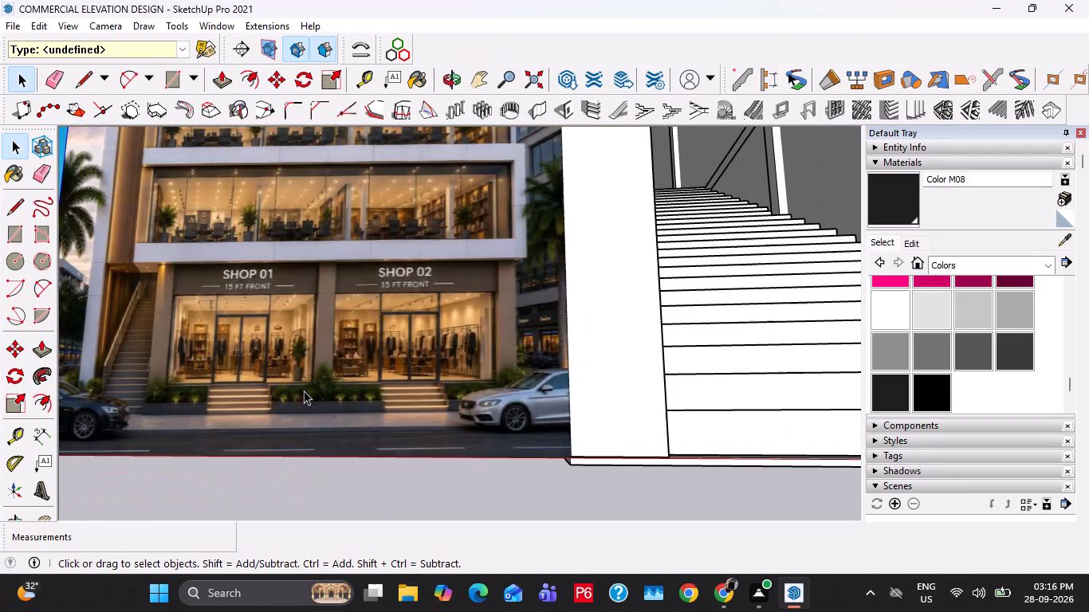
{"action": "scroll", "coordinate": [304, 390], "scroll_direction": "down", "scroll_amount": 8}
{"action": "middle_click_drag", "start_coordinate": [577, 387], "coordinate": [261, 488], "text": "shift"}
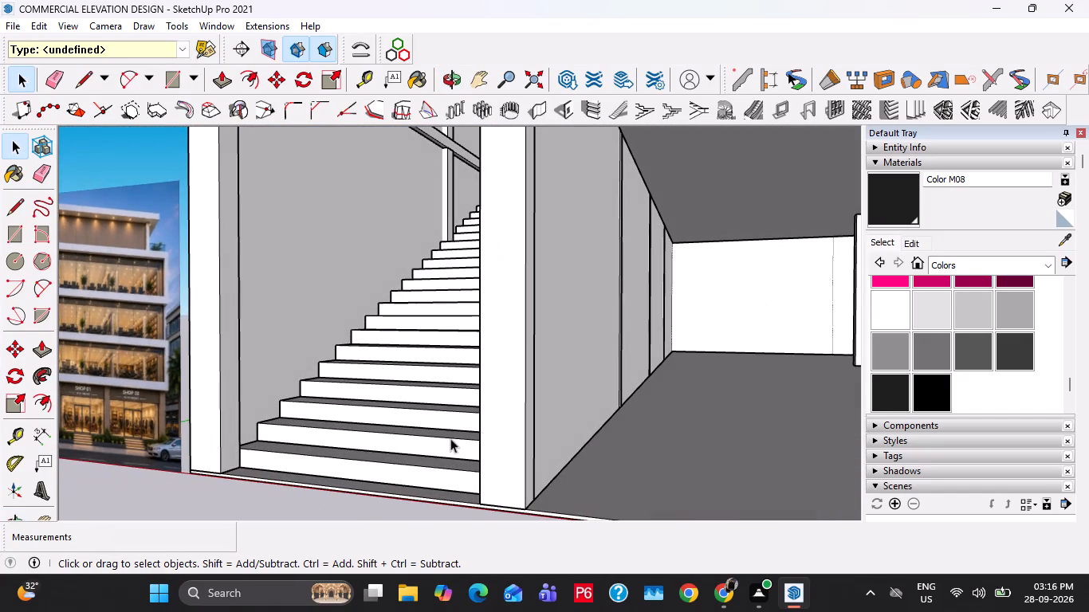
{"action": "double_click", "coordinate": [489, 430]}
{"action": "middle_click_drag", "start_coordinate": [522, 453], "coordinate": [458, 465]}
{"action": "double_click", "coordinate": [456, 465]}
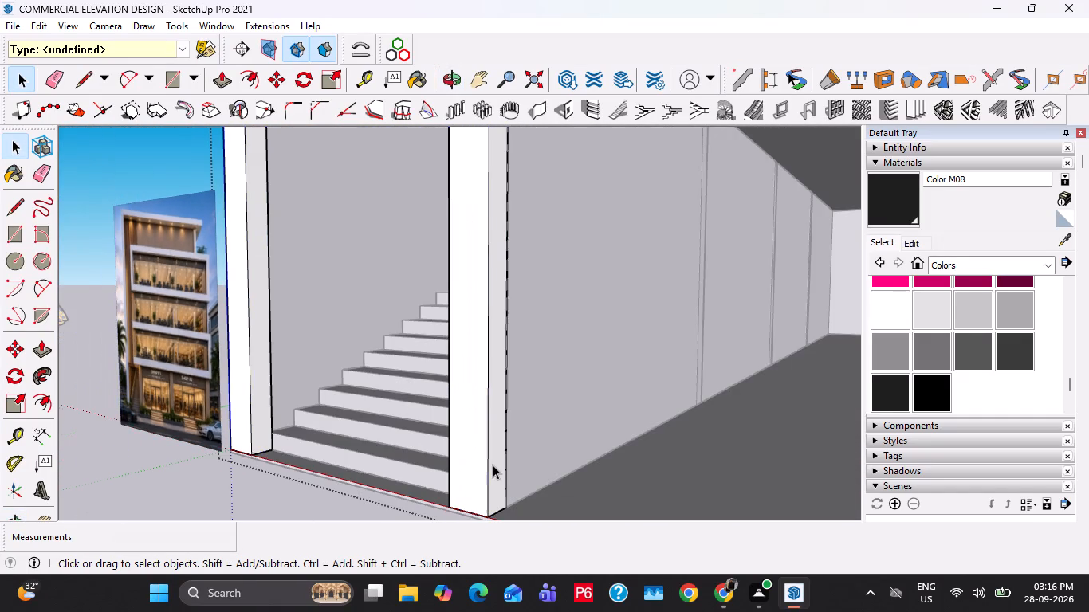
{"action": "left_click", "coordinate": [494, 464]}
{"action": "double_click", "coordinate": [494, 464]}
{"action": "key", "text": "p"}
{"action": "left_click", "coordinate": [494, 476]}
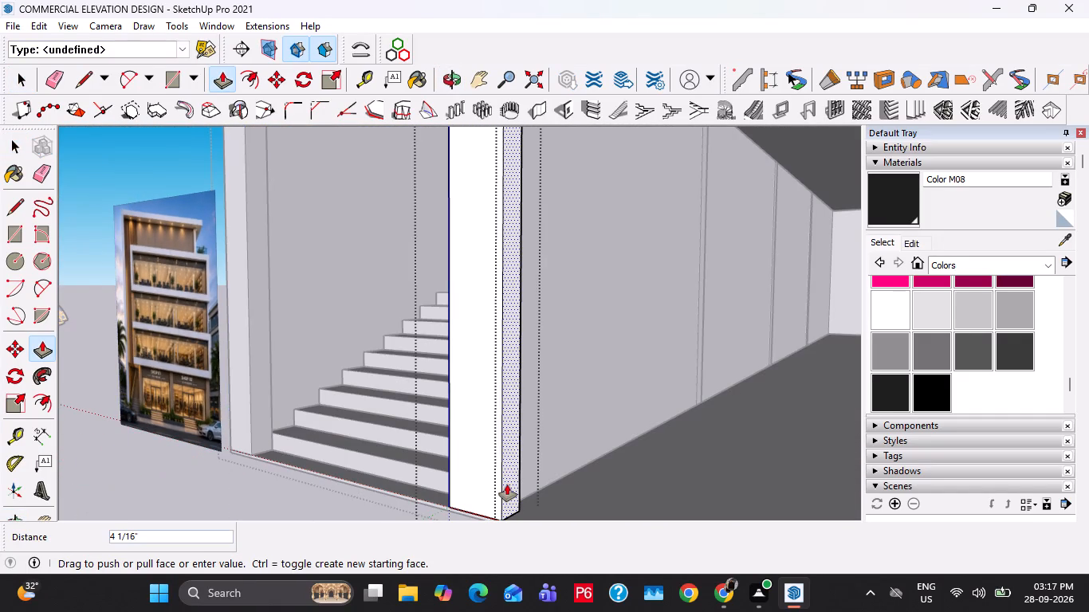
{"action": "type", "text": "1'6\""}
{"action": "key", "text": "Return"}
{"action": "key", "text": "space"}
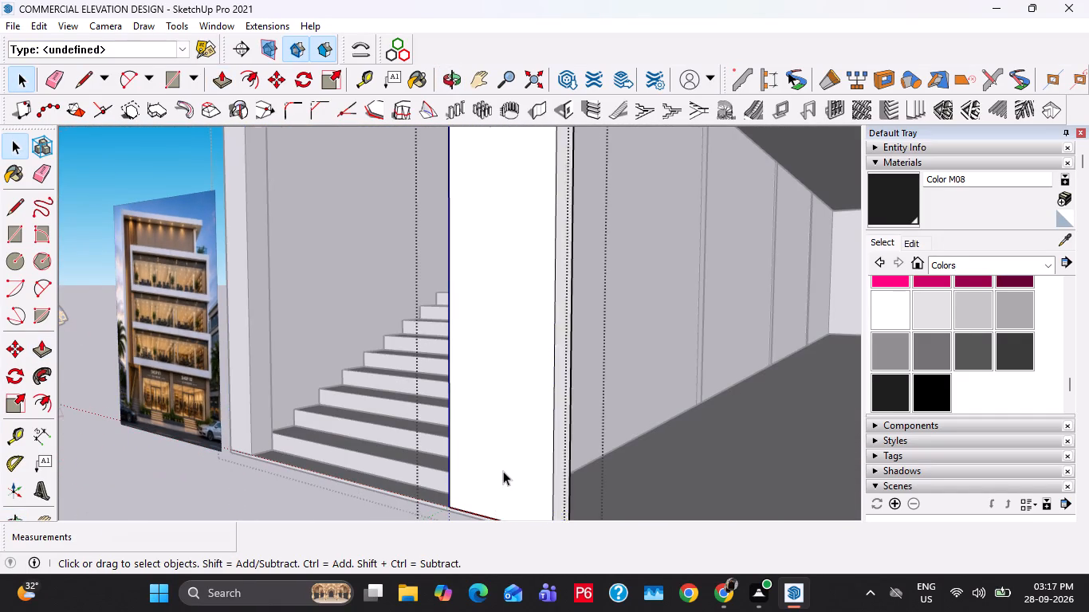
{"action": "scroll", "coordinate": [503, 471], "scroll_direction": "down", "scroll_amount": 16}
{"action": "key", "text": "Escape"}
{"action": "key", "text": "Escape"}
Push the stair-side end of the shopfront band back to the inner face of the widened column.
{"action": "middle_click_drag", "start_coordinate": [512, 463], "coordinate": [575, 484]}
{"action": "double_click", "coordinate": [576, 347]}
{"action": "middle_click_drag", "start_coordinate": [576, 347], "coordinate": [690, 363]}
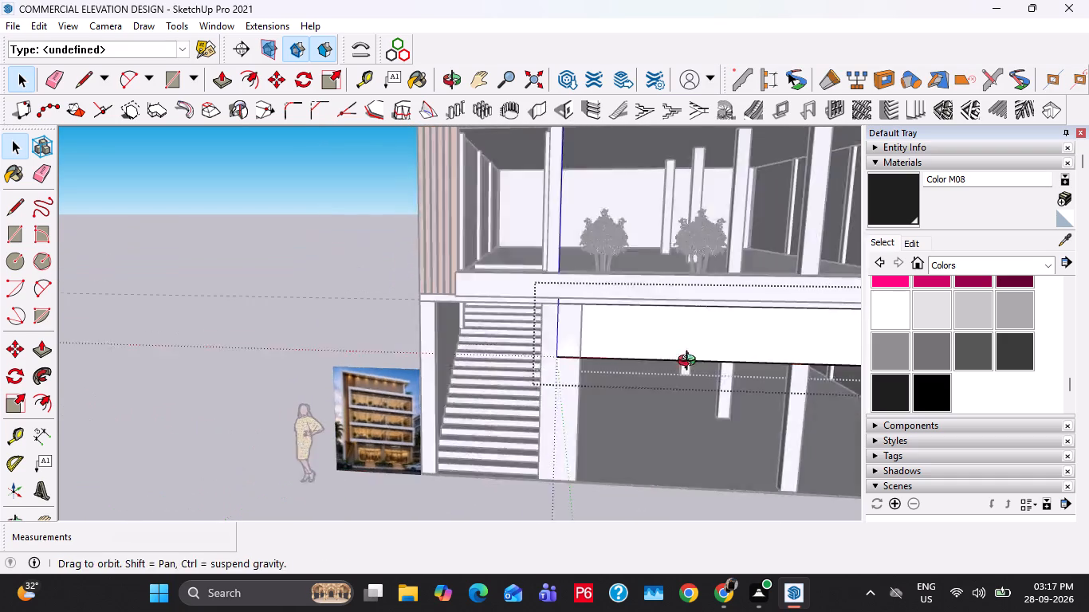
{"action": "middle_click_drag", "start_coordinate": [690, 363], "coordinate": [738, 369]}
{"action": "scroll", "coordinate": [565, 337], "scroll_direction": "up", "scroll_amount": 9}
{"action": "left_click", "coordinate": [584, 336]}
{"action": "key", "text": "p"}
{"action": "left_click", "coordinate": [584, 336]}
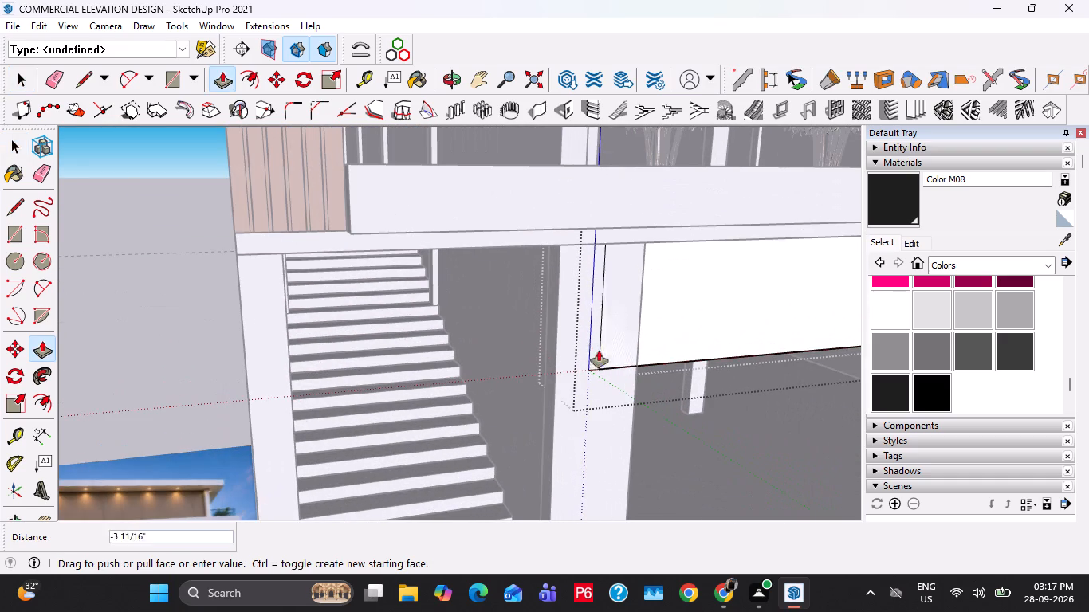
{"action": "left_click", "coordinate": [631, 400]}
{"action": "key", "text": "space"}
{"action": "scroll", "coordinate": [449, 367], "scroll_direction": "down", "scroll_amount": 6}
{"action": "key", "text": "Escape"}
{"action": "key", "text": "Escape"}
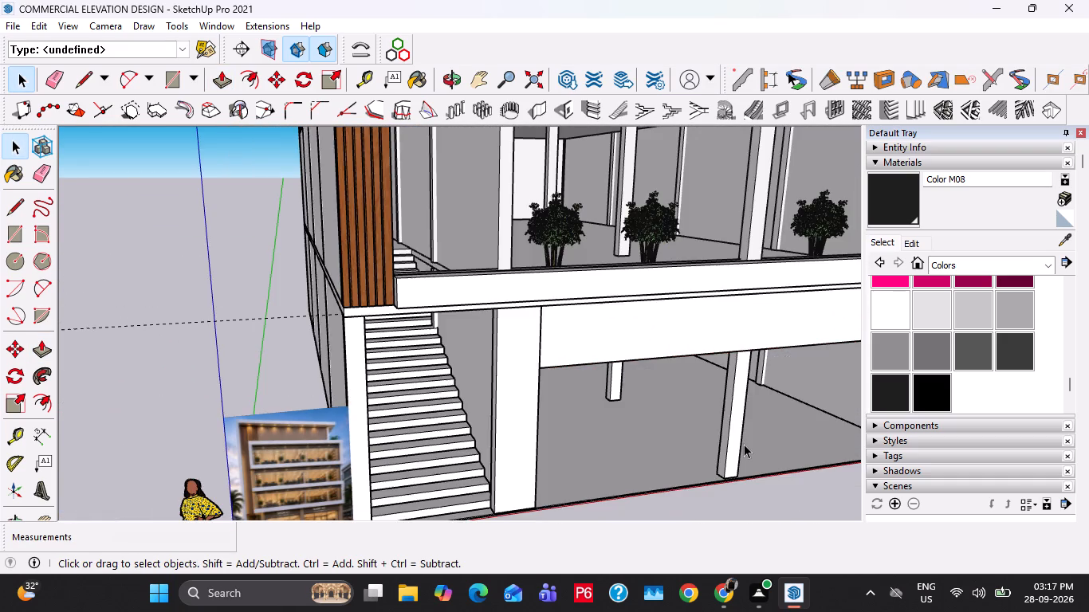
Widen the middle front column on the ground floor by 1'6" on its side away from the staircase.
{"action": "double_click", "coordinate": [744, 445]}
{"action": "middle_click_drag", "start_coordinate": [743, 460], "coordinate": [614, 436]}
{"action": "middle_click_drag", "start_coordinate": [693, 466], "coordinate": [548, 385], "text": "shift"}
{"action": "scroll", "coordinate": [543, 383], "scroll_direction": "up", "scroll_amount": 4}
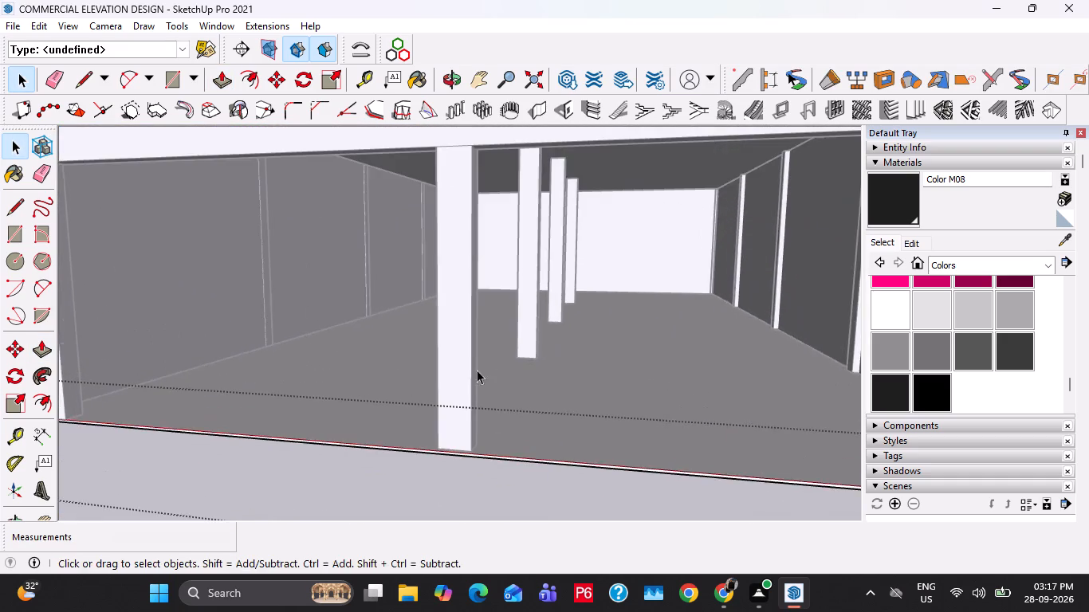
{"action": "middle_click_drag", "start_coordinate": [477, 370], "coordinate": [411, 370]}
{"action": "double_click", "coordinate": [440, 379]}
{"action": "left_click", "coordinate": [443, 369]}
{"action": "double_click", "coordinate": [443, 369]}
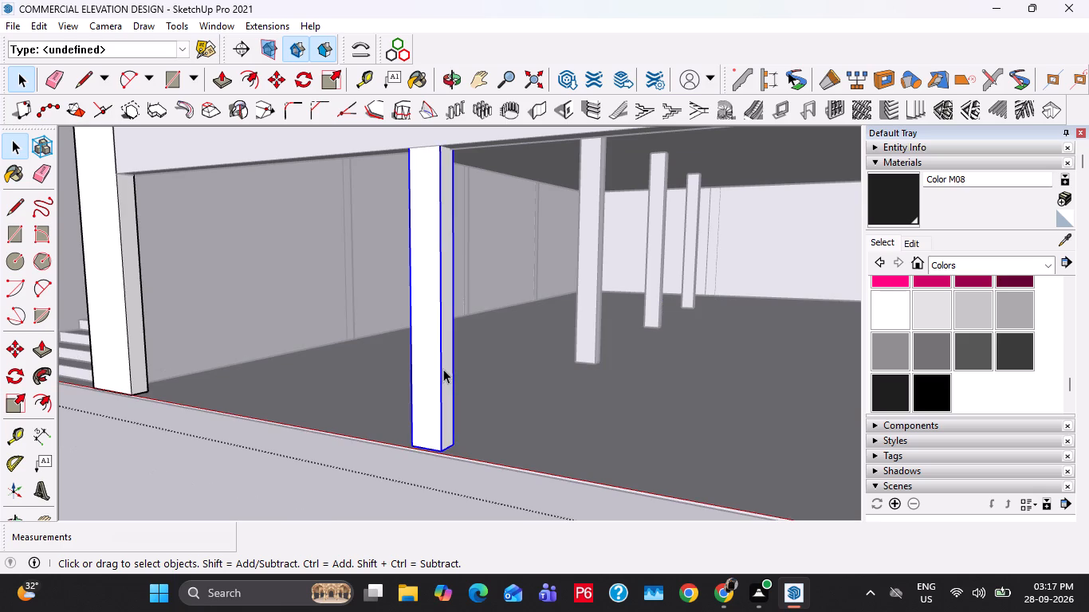
{"action": "key", "text": "p"}
{"action": "left_click", "coordinate": [446, 390]}
{"action": "type", "text": "1'6\""}
{"action": "key", "text": "Return"}
{"action": "key", "text": "space"}
{"action": "scroll", "coordinate": [467, 402], "scroll_direction": "down", "scroll_amount": 7}
{"action": "key", "text": "Escape"}
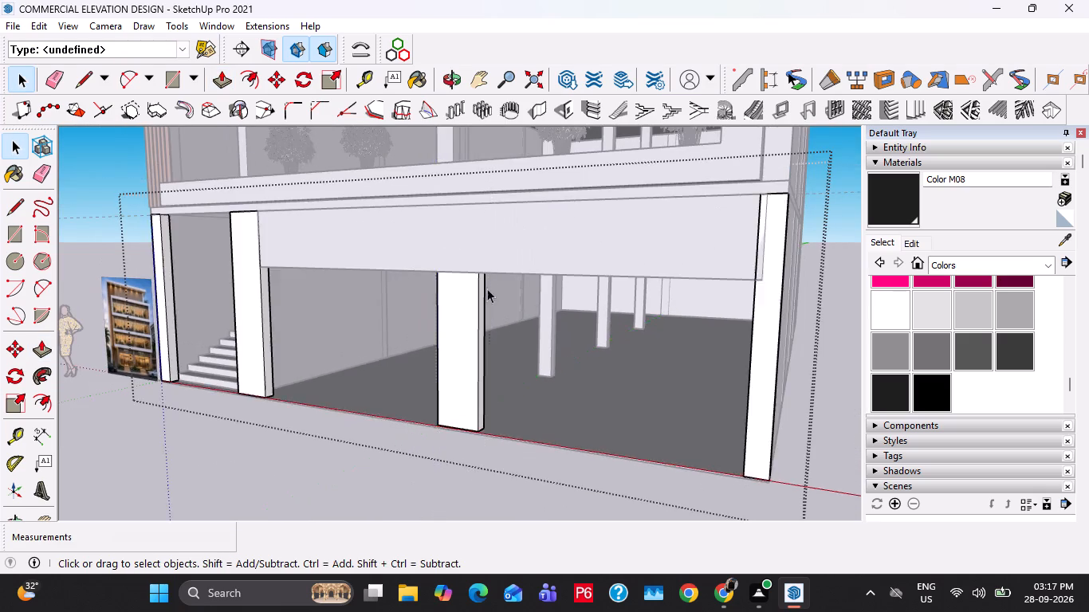
{"action": "middle_click_drag", "start_coordinate": [537, 316], "coordinate": [617, 337]}
{"action": "key", "text": "Escape"}
{"action": "key", "text": "Escape"}
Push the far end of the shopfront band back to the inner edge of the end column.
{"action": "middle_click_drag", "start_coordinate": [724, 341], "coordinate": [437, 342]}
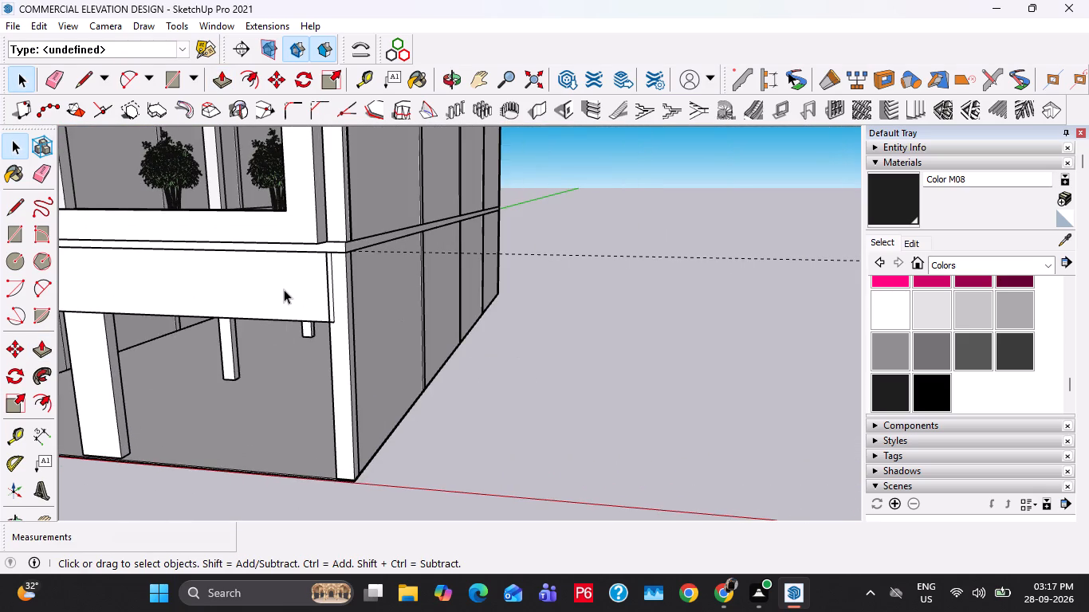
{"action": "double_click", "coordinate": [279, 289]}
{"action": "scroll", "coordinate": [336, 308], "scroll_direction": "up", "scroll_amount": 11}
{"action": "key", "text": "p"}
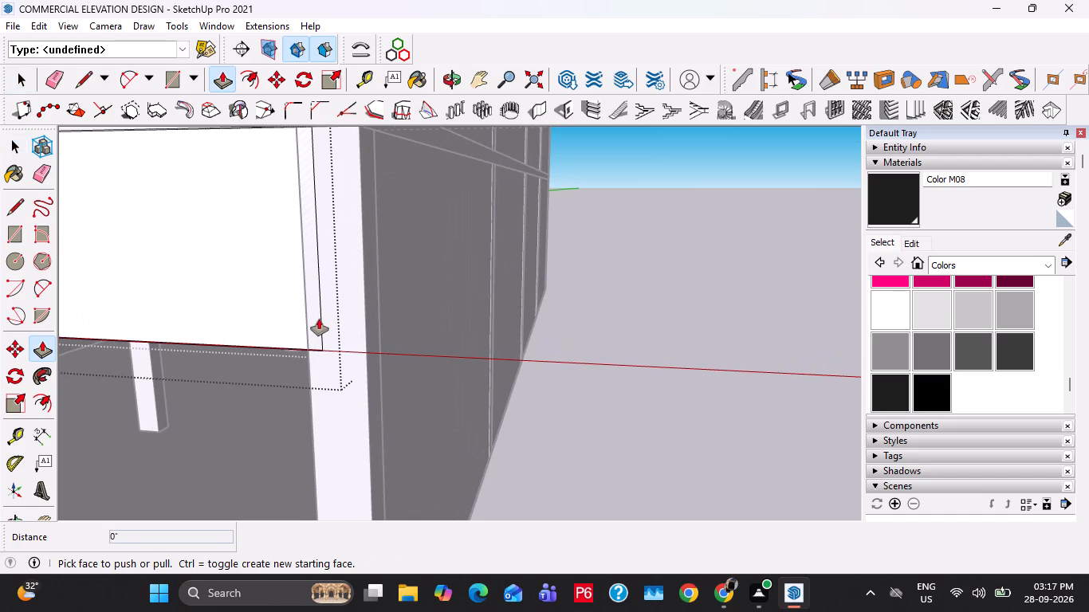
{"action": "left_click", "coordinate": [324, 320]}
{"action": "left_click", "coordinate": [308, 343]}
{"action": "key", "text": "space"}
Widen the end column farthest from the staircase by 1'6" towards the shops.
{"action": "middle_click_drag", "start_coordinate": [329, 389], "coordinate": [413, 370]}
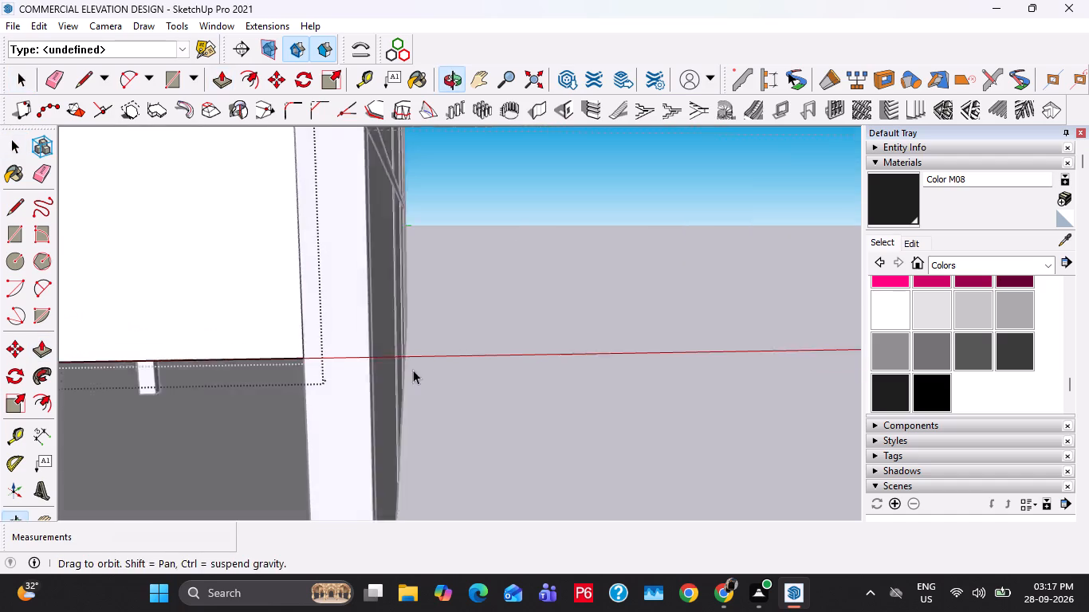
{"action": "middle_click_drag", "start_coordinate": [413, 370], "coordinate": [411, 371]}
{"action": "double_click", "coordinate": [315, 395]}
{"action": "middle_click_drag", "start_coordinate": [304, 395], "coordinate": [365, 378]}
{"action": "left_click", "coordinate": [305, 390]}
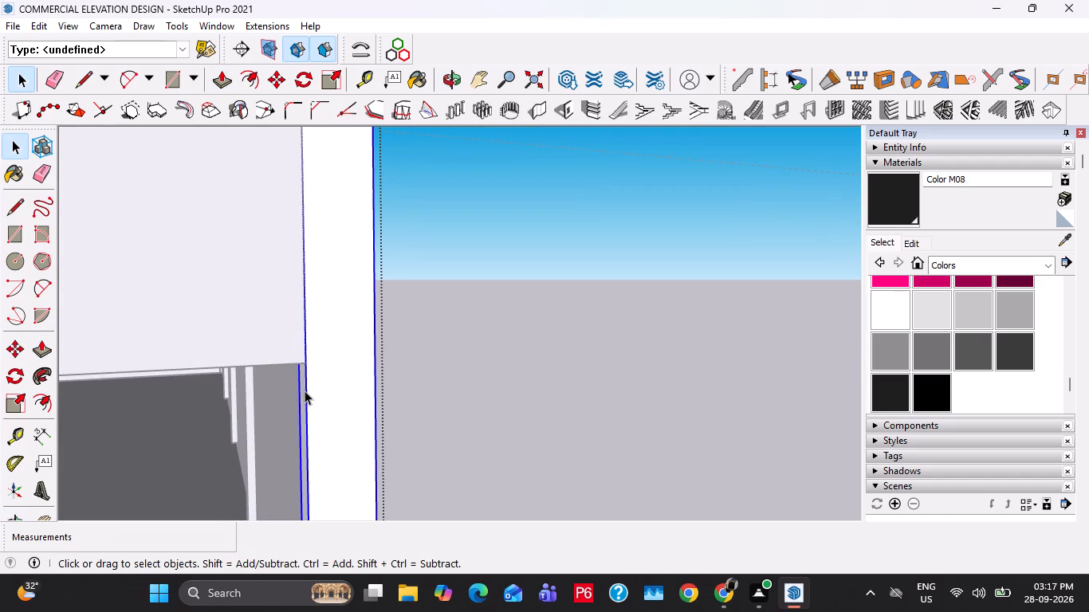
{"action": "double_click", "coordinate": [305, 390]}
{"action": "key", "text": "p"}
{"action": "left_click", "coordinate": [300, 387]}
{"action": "type", "text": "1'6\""}
{"action": "key", "text": "Return"}
{"action": "middle_click_drag", "start_coordinate": [285, 386], "coordinate": [131, 426]}
{"action": "key", "text": "space"}
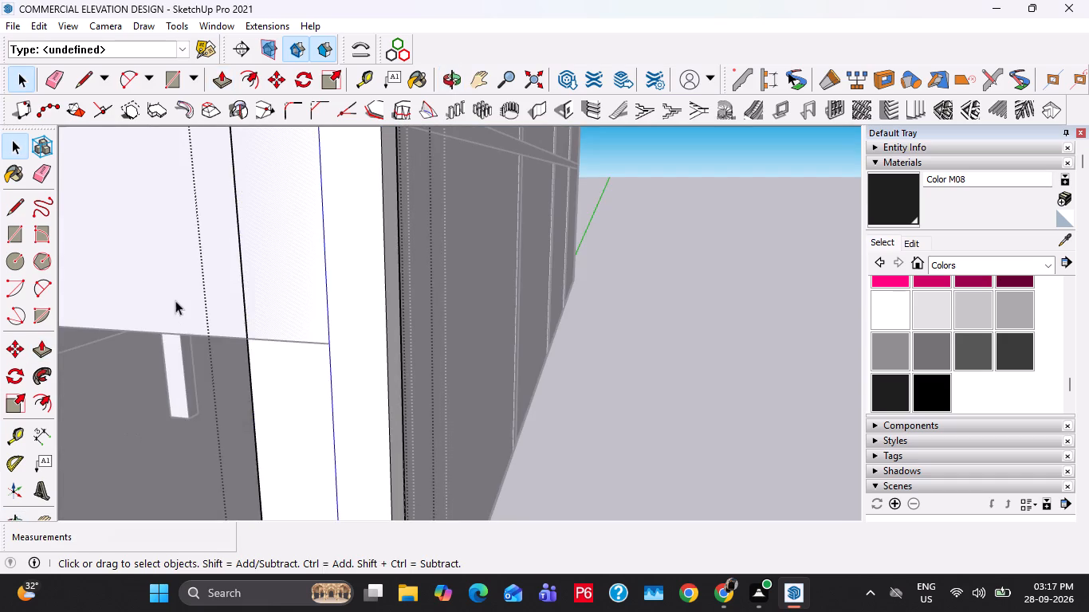
Push the far end of the shopfront band back to the inner face of the widened end column.
{"action": "double_click", "coordinate": [175, 299]}
{"action": "middle_click_drag", "start_coordinate": [317, 301], "coordinate": [262, 316]}
{"action": "left_click", "coordinate": [332, 279]}
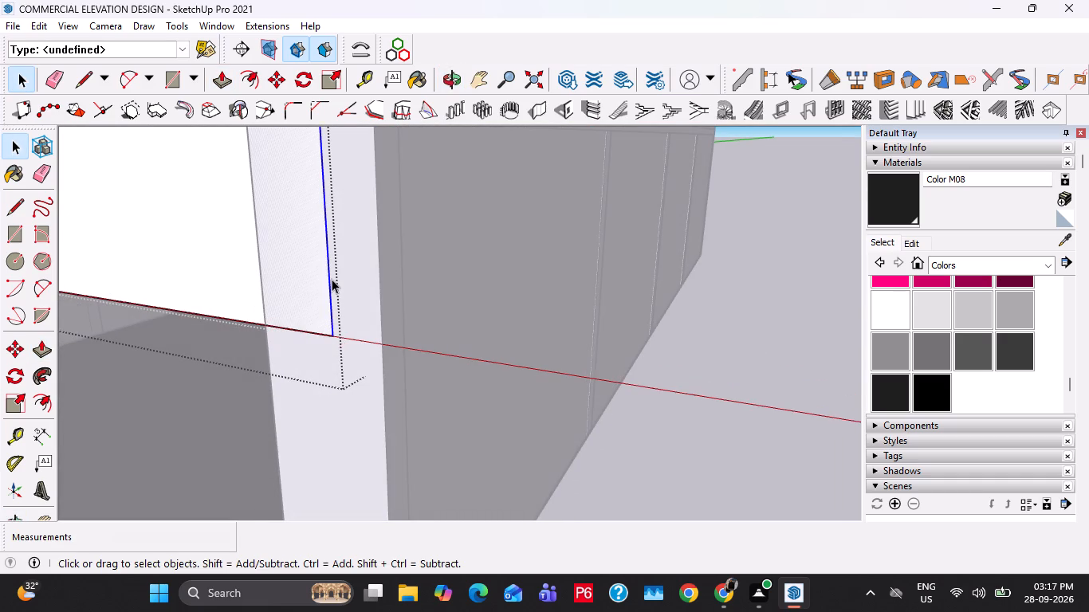
{"action": "key", "text": "p"}
{"action": "left_click", "coordinate": [332, 279]}
{"action": "left_click", "coordinate": [264, 346]}
{"action": "key", "text": "space"}
{"action": "scroll", "coordinate": [440, 364], "scroll_direction": "down", "scroll_amount": 4}
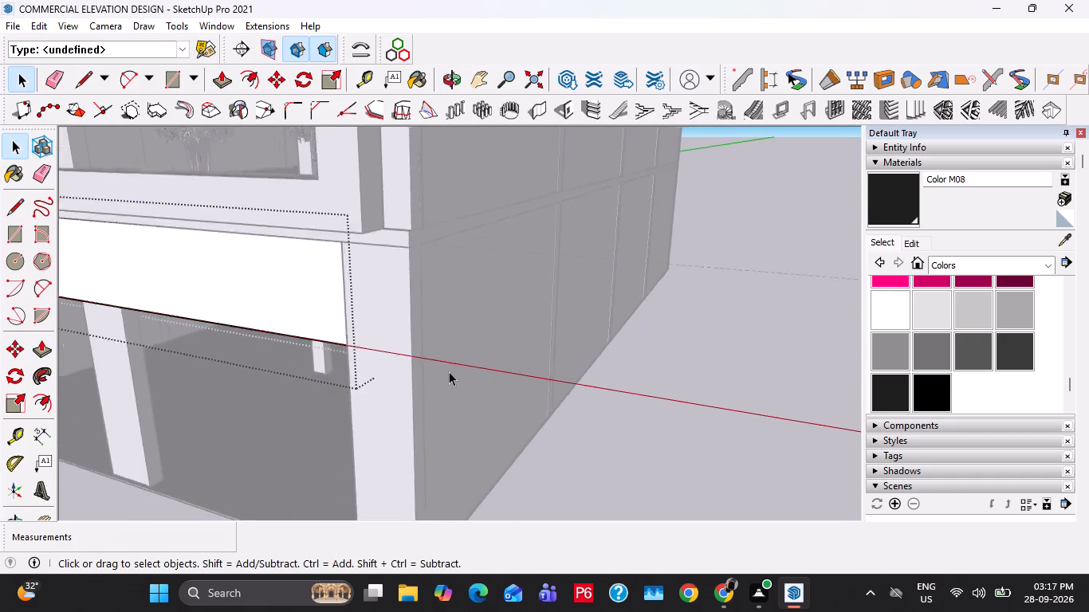
{"action": "scroll", "coordinate": [449, 371], "scroll_direction": "down", "scroll_amount": 9}
{"action": "key", "text": "Escape"}
{"action": "key", "text": "Escape"}
{"action": "middle_click_drag", "start_coordinate": [313, 347], "coordinate": [399, 315]}
{"action": "scroll", "coordinate": [413, 312], "scroll_direction": "down", "scroll_amount": 2}
{"action": "middle_click_drag", "start_coordinate": [402, 283], "coordinate": [437, 296], "text": "shift"}
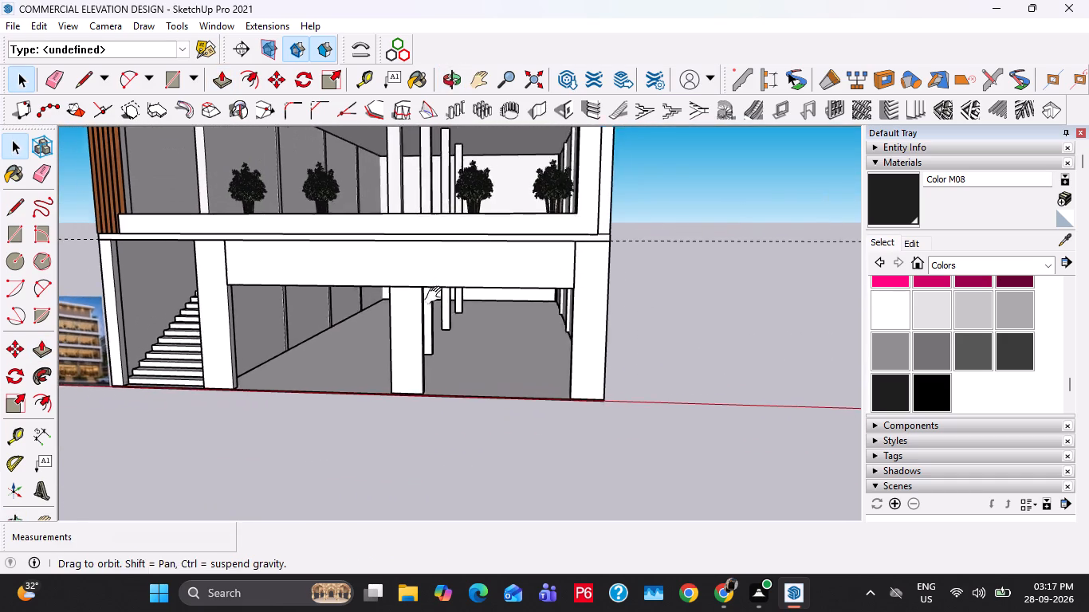
Draw lines across the underside of the shopfront band along both side faces of the middle column.
{"action": "middle_click_drag", "start_coordinate": [437, 296], "coordinate": [466, 273], "text": "shift"}
{"action": "scroll", "coordinate": [474, 261], "scroll_direction": "down", "scroll_amount": 3, "text": "shift"}
{"action": "scroll", "coordinate": [277, 296], "scroll_direction": "up", "scroll_amount": 20}
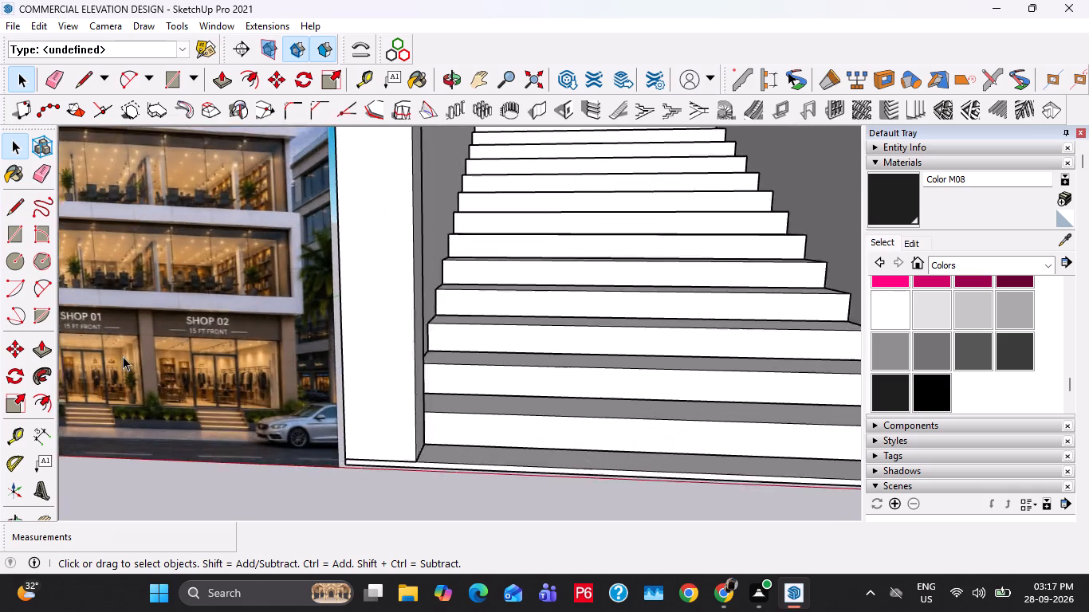
{"action": "scroll", "coordinate": [123, 356], "scroll_direction": "up", "scroll_amount": 2}
{"action": "scroll", "coordinate": [125, 351], "scroll_direction": "down", "scroll_amount": 13}
{"action": "middle_click_drag", "start_coordinate": [430, 316], "coordinate": [304, 435], "text": "shift"}
{"action": "scroll", "coordinate": [310, 409], "scroll_direction": "down", "scroll_amount": 3, "text": "shift"}
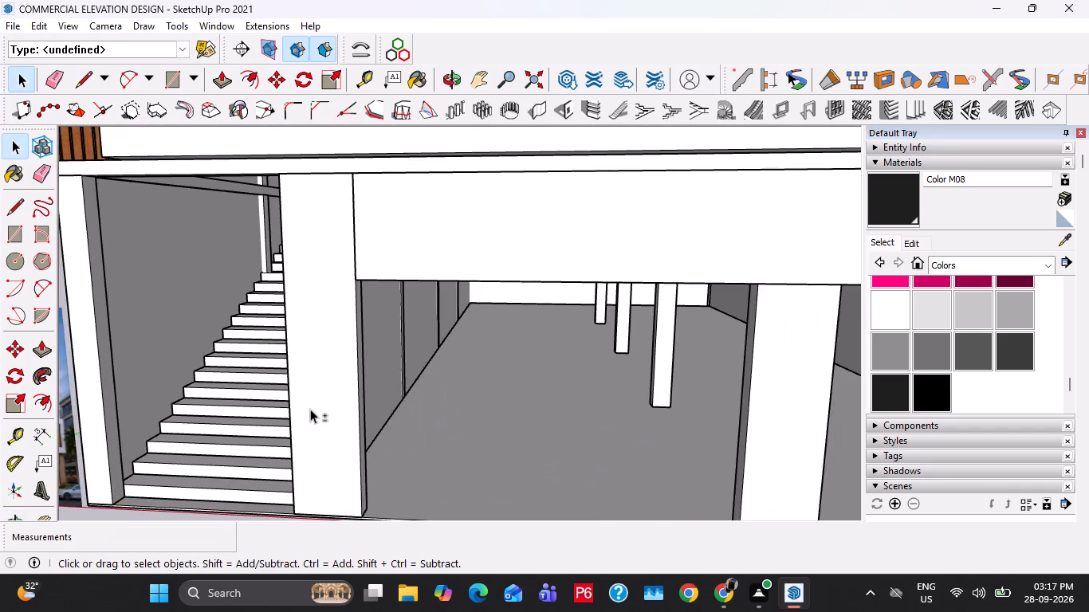
{"action": "scroll", "coordinate": [310, 409], "scroll_direction": "down", "scroll_amount": 1, "text": "shift"}
{"action": "scroll", "coordinate": [589, 351], "scroll_direction": "up", "scroll_amount": 4, "text": "shift"}
{"action": "middle_click_drag", "start_coordinate": [637, 296], "coordinate": [449, 298], "text": "shift"}
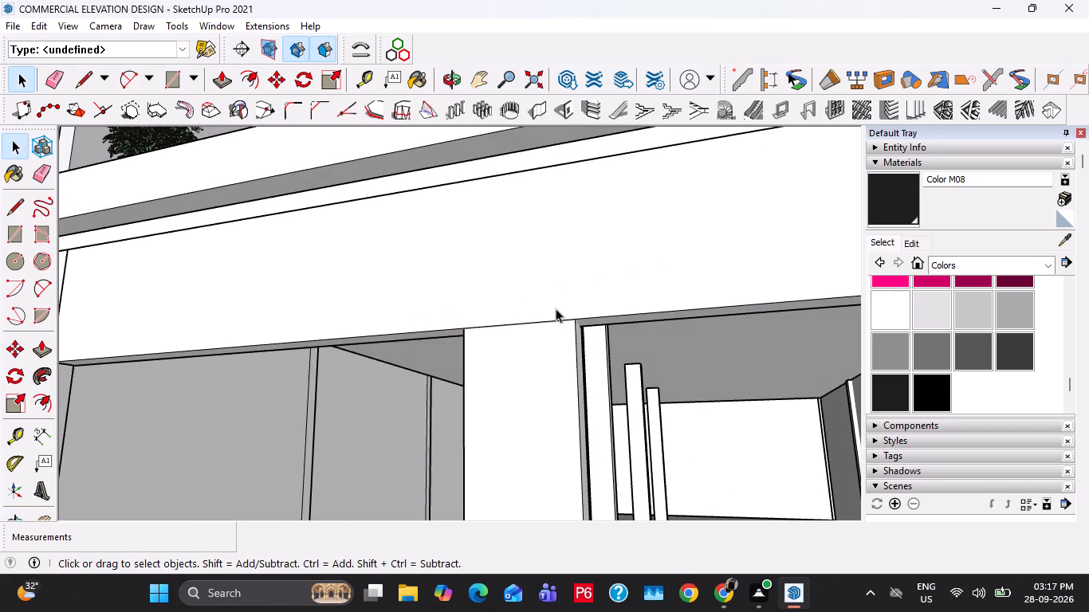
{"action": "double_click", "coordinate": [625, 310]}
{"action": "middle_click_drag", "start_coordinate": [598, 301], "coordinate": [514, 252]}
{"action": "scroll", "coordinate": [526, 259], "scroll_direction": "up", "scroll_amount": 3}
{"action": "left_click", "coordinate": [429, 227]}
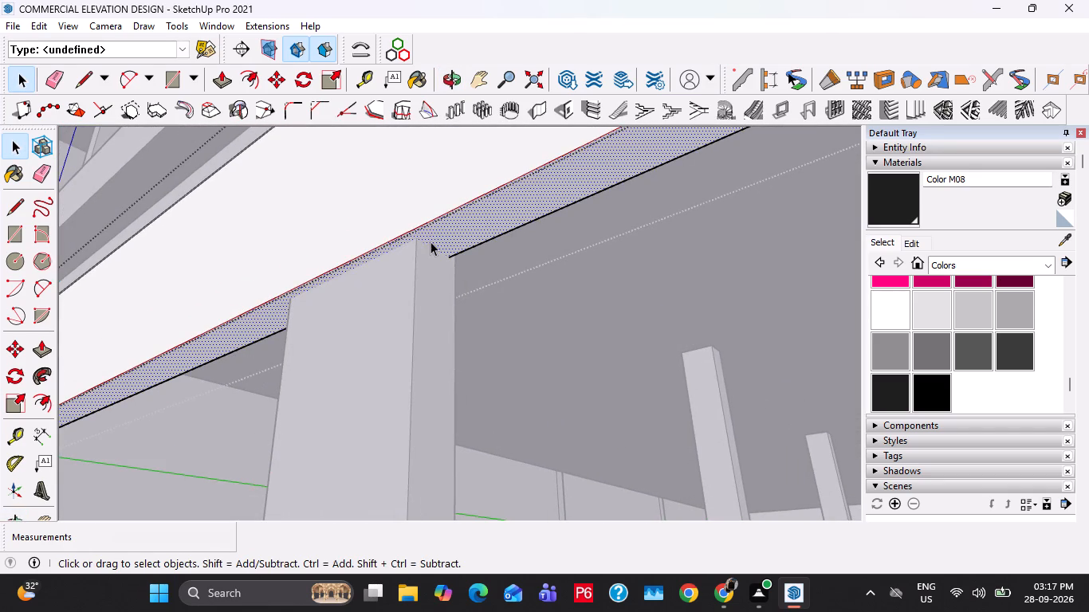
{"action": "key", "text": "l"}
{"action": "left_click", "coordinate": [454, 258]}
{"action": "left_click", "coordinate": [412, 233]}
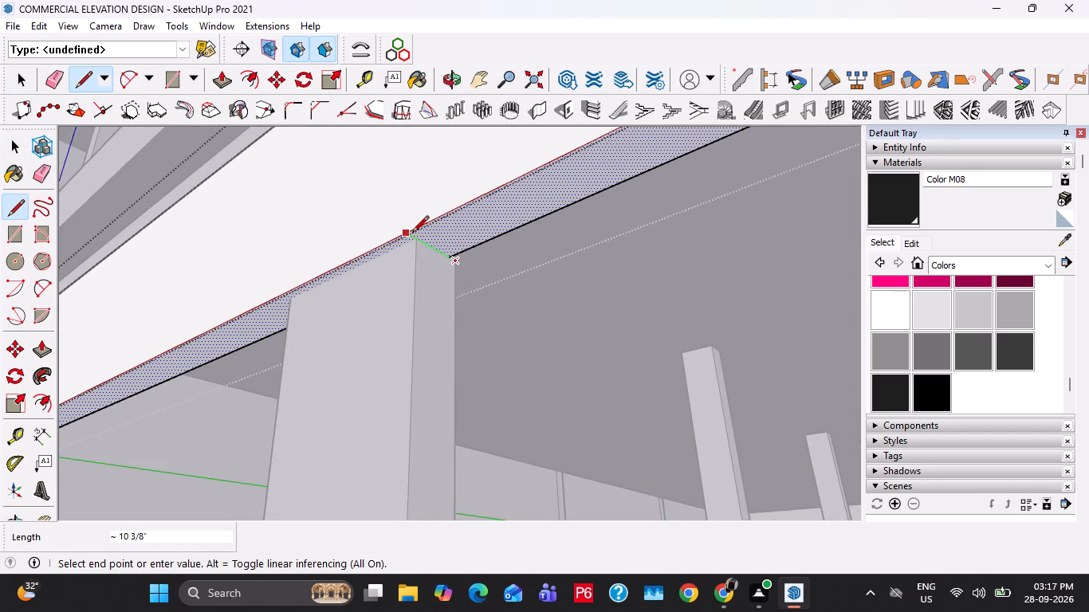
{"action": "middle_click_drag", "start_coordinate": [356, 283], "coordinate": [563, 290]}
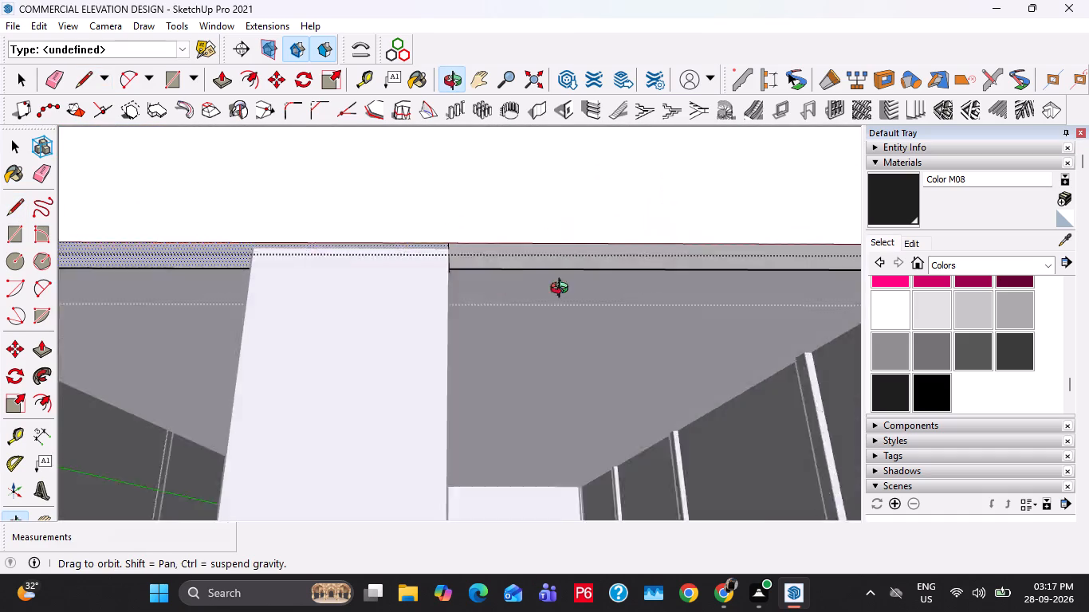
{"action": "middle_click_drag", "start_coordinate": [563, 290], "coordinate": [847, 323]}
{"action": "left_click", "coordinate": [336, 171]}
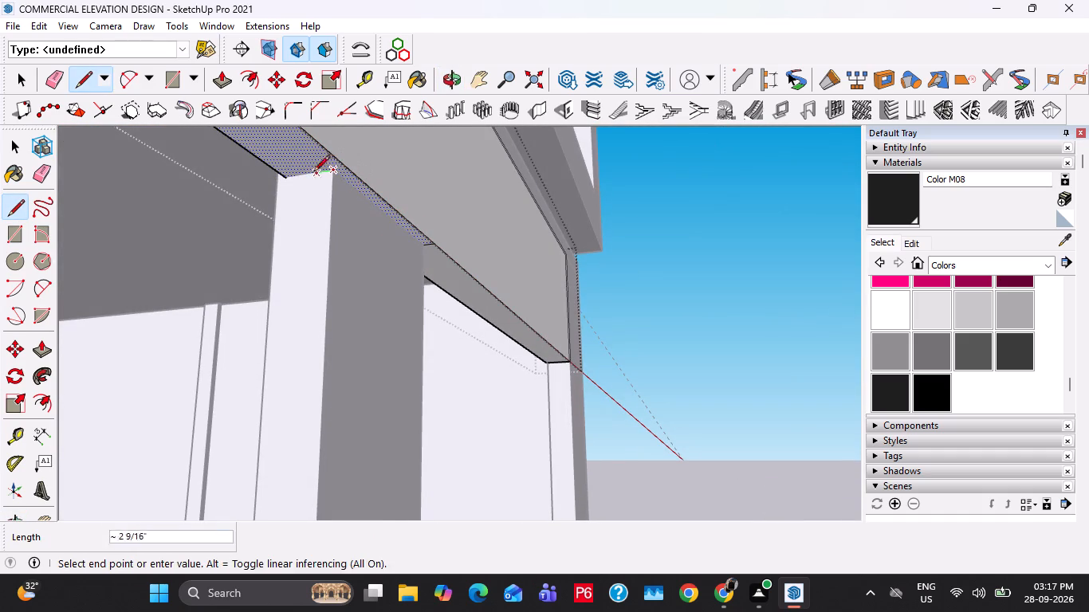
{"action": "key", "text": "space"}
{"action": "type", "text": "l"}
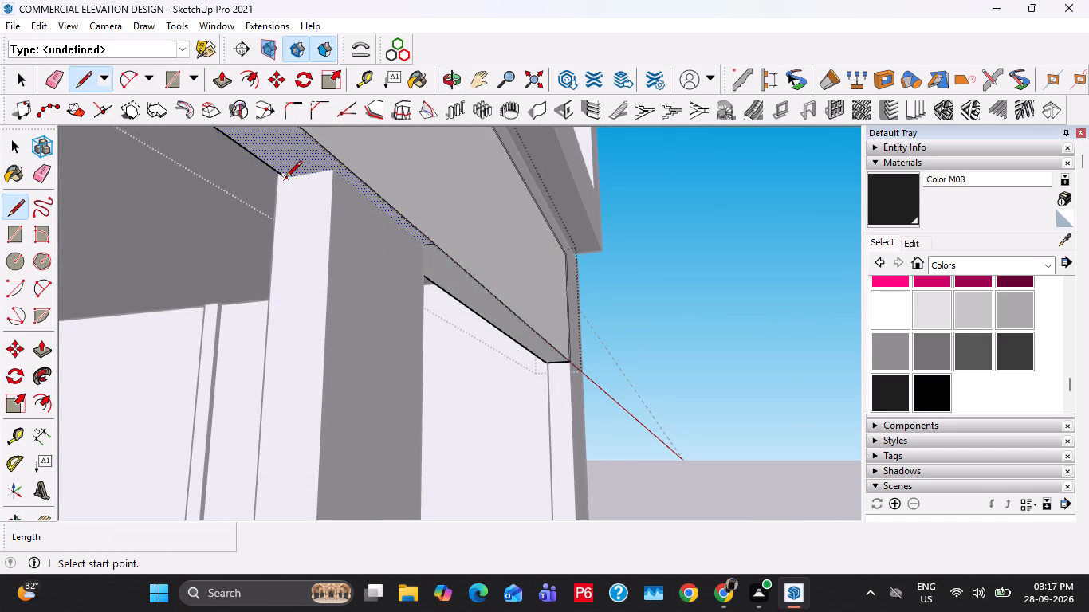
{"action": "left_click", "coordinate": [285, 178]}
{"action": "left_click", "coordinate": [339, 168]}
Push the underside strip between the two lines up through the band's full 3'6" height, splitting the band at the middle column.
{"action": "key", "text": "space"}
{"action": "left_click", "coordinate": [375, 191]}
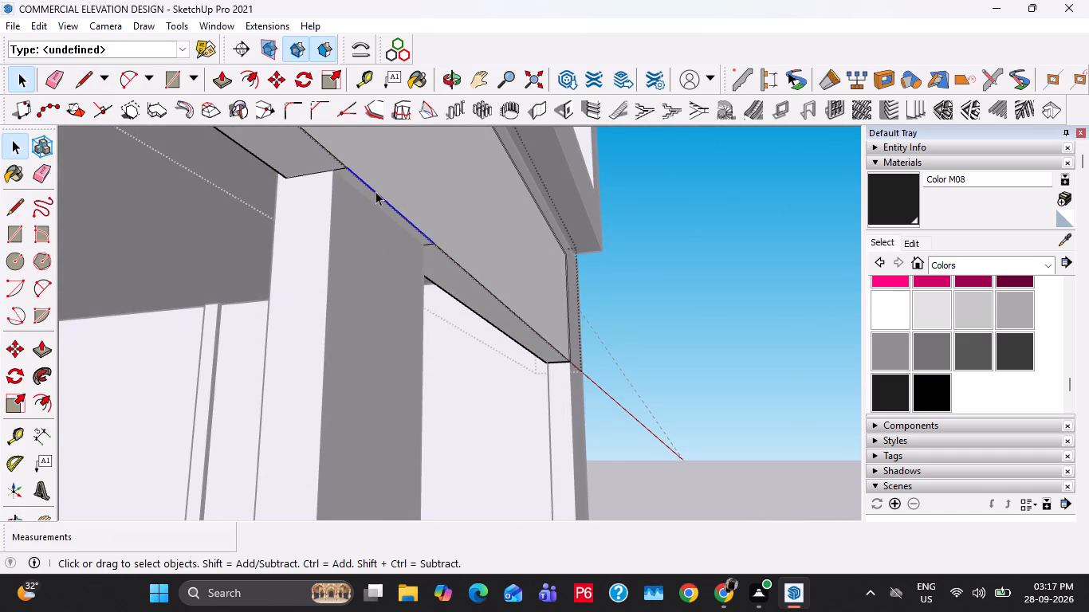
{"action": "left_click", "coordinate": [378, 202]}
{"action": "key", "text": "p"}
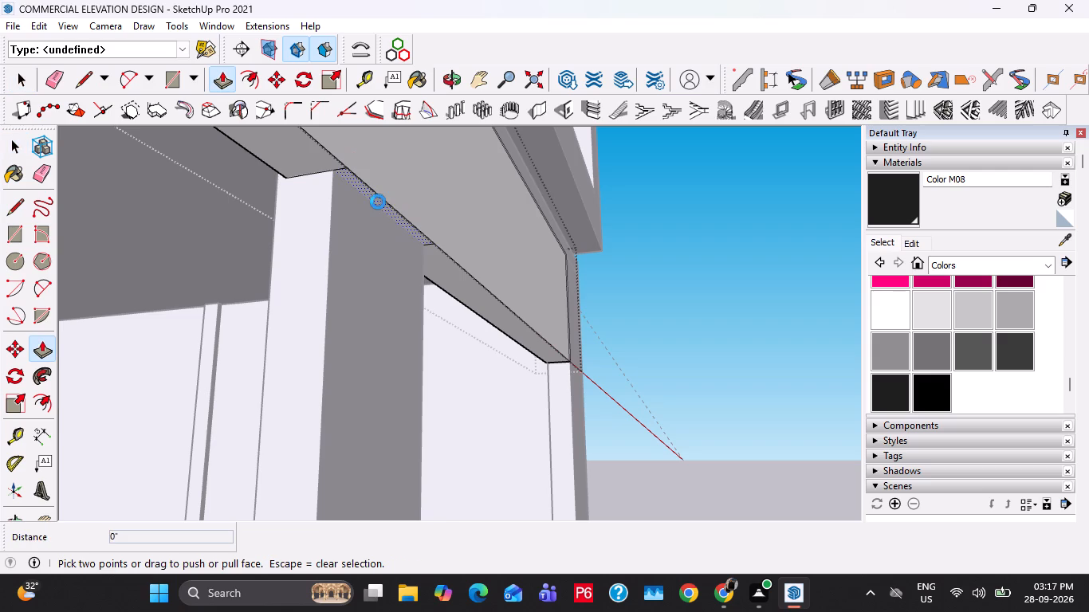
{"action": "left_click", "coordinate": [378, 202]}
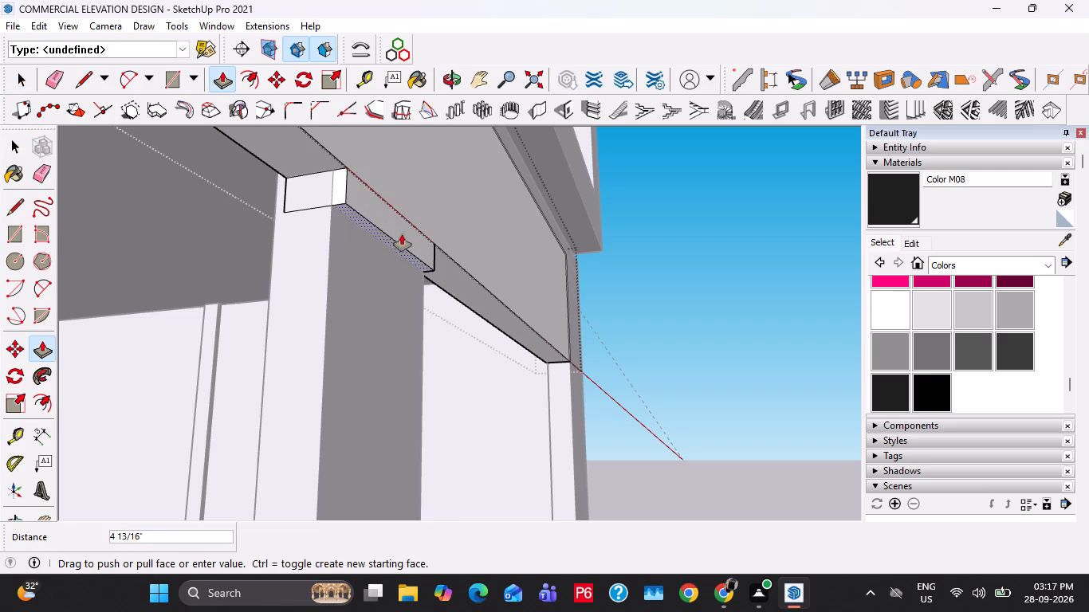
{"action": "middle_click_drag", "start_coordinate": [421, 149], "coordinate": [287, 369], "text": "shift"}
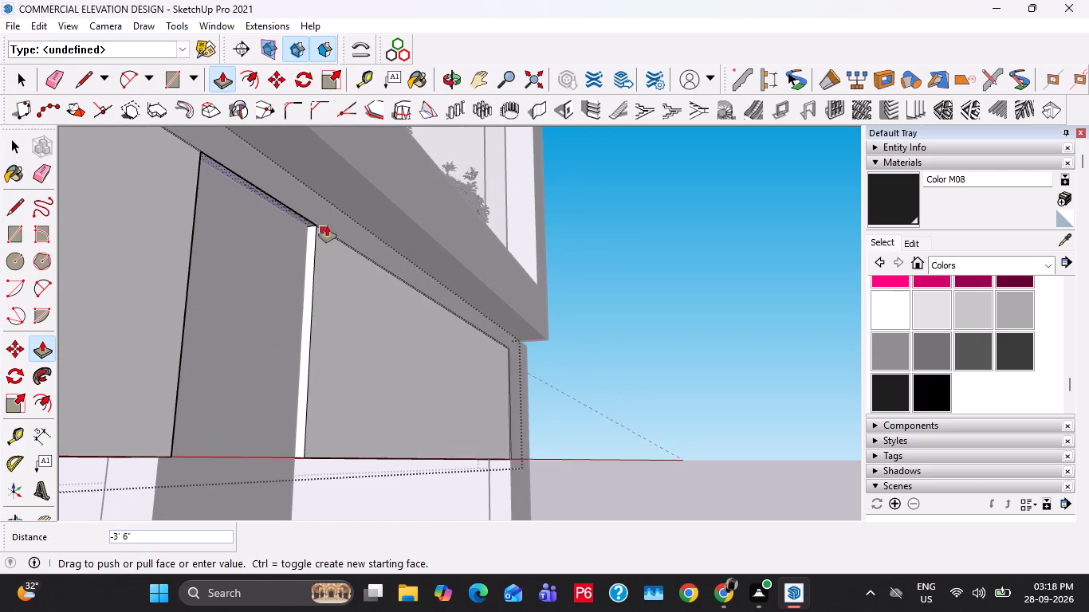
{"action": "left_click", "coordinate": [327, 226]}
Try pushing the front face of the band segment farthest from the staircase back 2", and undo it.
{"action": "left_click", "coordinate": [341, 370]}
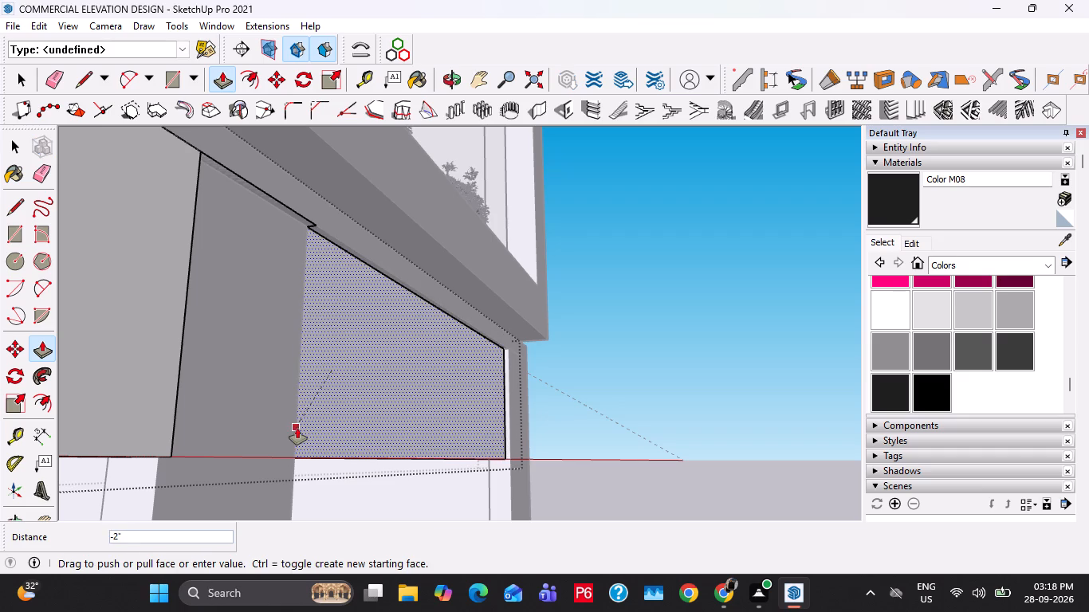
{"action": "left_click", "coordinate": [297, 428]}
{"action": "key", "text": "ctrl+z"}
Pull the middle column's front face to line up with the front of the shopfront band.
{"action": "middle_click_drag", "start_coordinate": [308, 363], "coordinate": [248, 387]}
{"action": "key", "text": "space"}
{"action": "double_click", "coordinate": [230, 347]}
{"action": "key", "text": "space"}
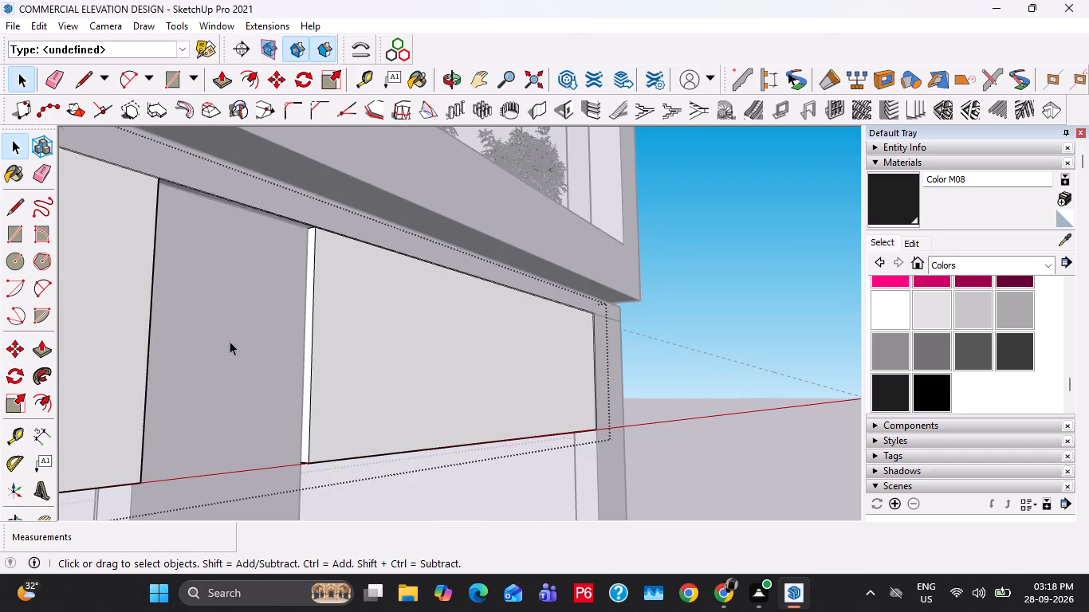
{"action": "triple_click", "coordinate": [230, 308]}
{"action": "key", "text": "p"}
{"action": "left_click", "coordinate": [226, 324]}
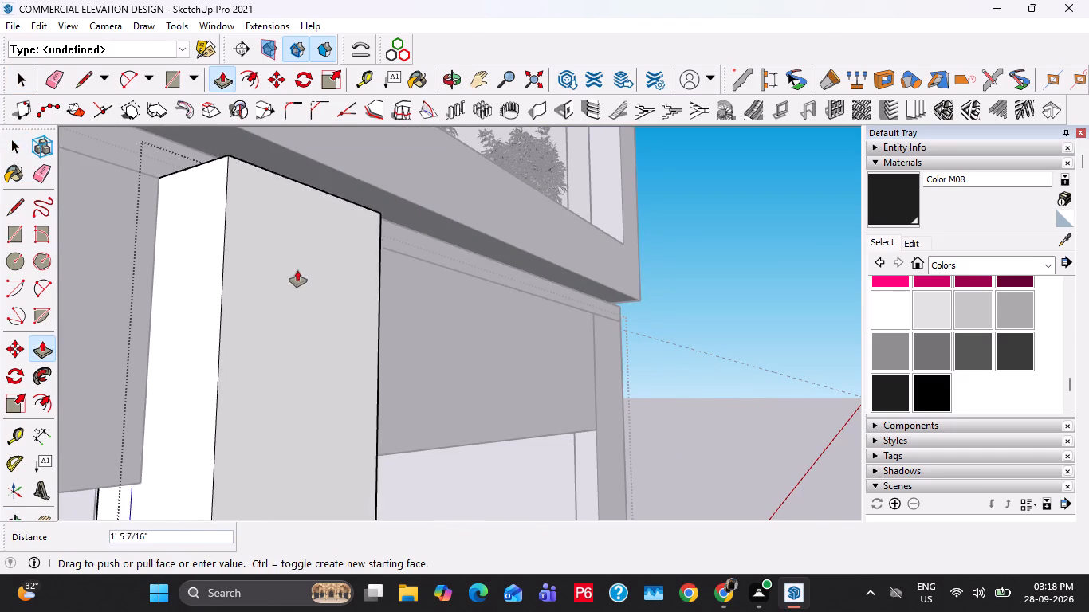
{"action": "left_click", "coordinate": [147, 245]}
{"action": "key", "text": "space"}
{"action": "scroll", "coordinate": [147, 245], "scroll_direction": "down", "scroll_amount": 7}
{"action": "key", "text": "Escape"}
{"action": "middle_click_drag", "start_coordinate": [255, 258], "coordinate": [42, 294]}
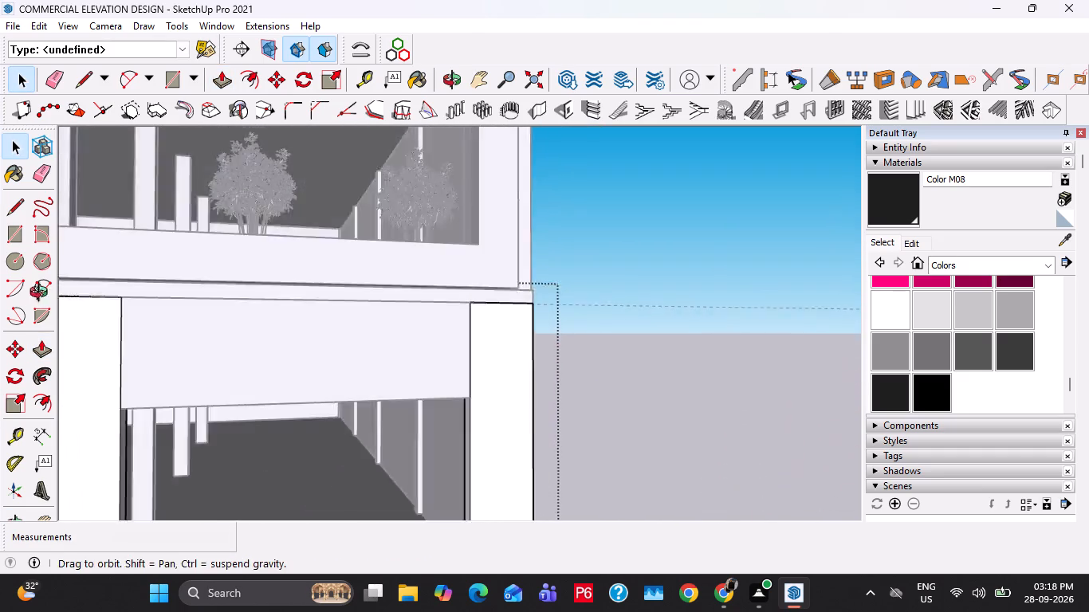
{"action": "middle_click_drag", "start_coordinate": [42, 294], "coordinate": [38, 296]}
{"action": "key", "text": "Escape"}
{"action": "key", "text": "Escape"}
Examine the shop signs and columns in the reference image and compare them with the modelled ground floor.
{"action": "scroll", "coordinate": [238, 283], "scroll_direction": "down", "scroll_amount": 4}
{"action": "middle_click_drag", "start_coordinate": [160, 315], "coordinate": [361, 259], "text": "shift"}
{"action": "scroll", "coordinate": [421, 216], "scroll_direction": "down", "scroll_amount": 5}
{"action": "middle_click_drag", "start_coordinate": [486, 304], "coordinate": [435, 335]}
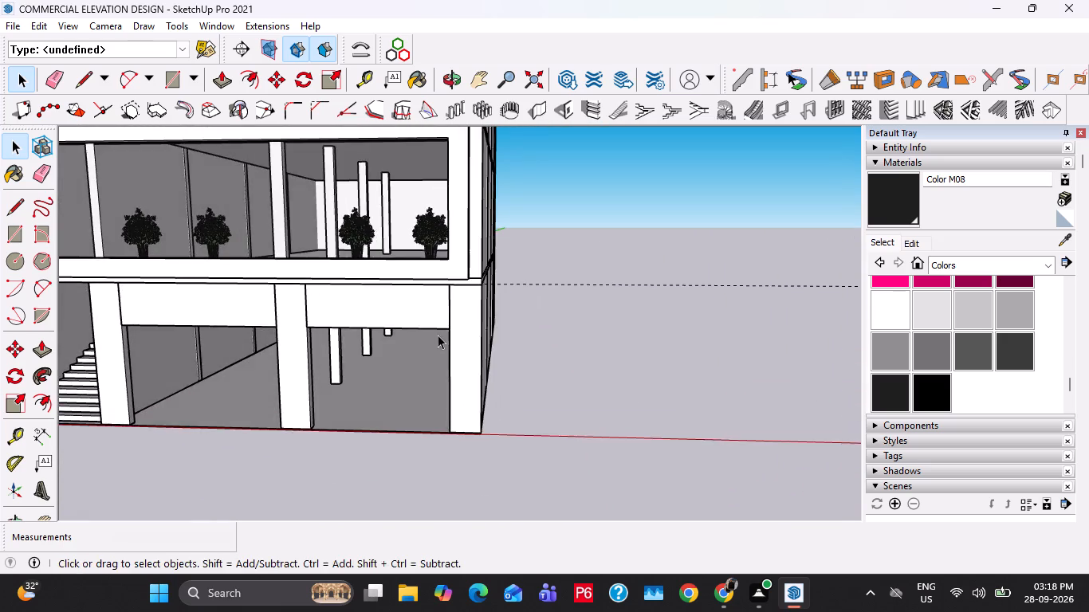
{"action": "scroll", "coordinate": [443, 333], "scroll_direction": "down", "scroll_amount": 4}
{"action": "middle_click_drag", "start_coordinate": [275, 354], "coordinate": [510, 335], "text": "shift"}
{"action": "scroll", "coordinate": [324, 340], "scroll_direction": "up", "scroll_amount": 20}
{"action": "scroll", "coordinate": [324, 340], "scroll_direction": "up", "scroll_amount": 1}
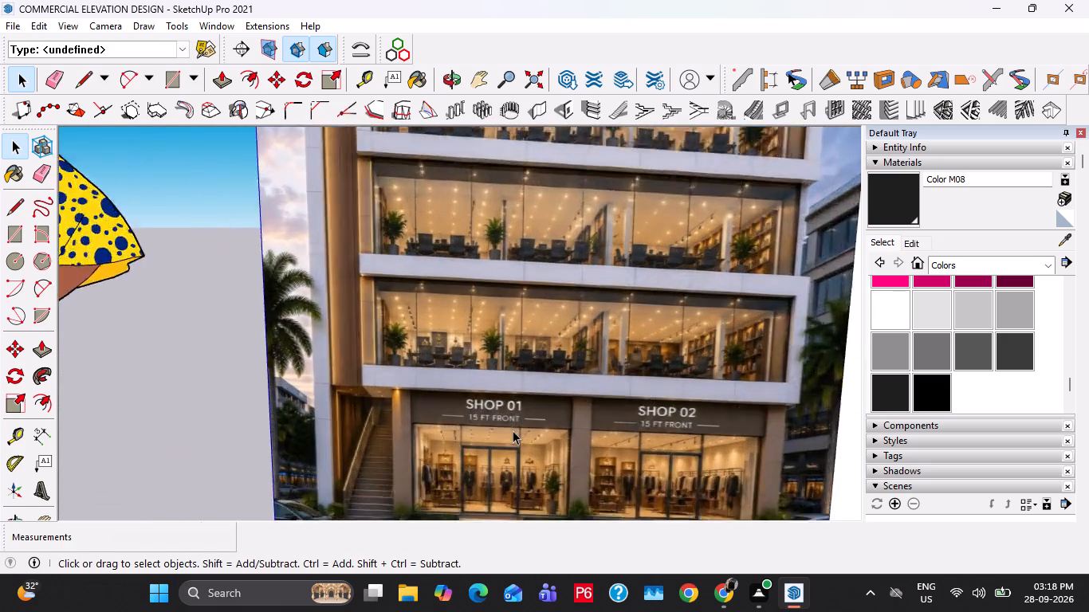
{"action": "scroll", "coordinate": [513, 430], "scroll_direction": "up", "scroll_amount": 3}
{"action": "middle_click_drag", "start_coordinate": [571, 351], "coordinate": [369, 339], "text": "shift"}
{"action": "scroll", "coordinate": [17, 280], "scroll_direction": "down", "scroll_amount": 1, "text": "shift"}
{"action": "scroll", "coordinate": [251, 317], "scroll_direction": "down", "scroll_amount": 13, "text": "shift"}
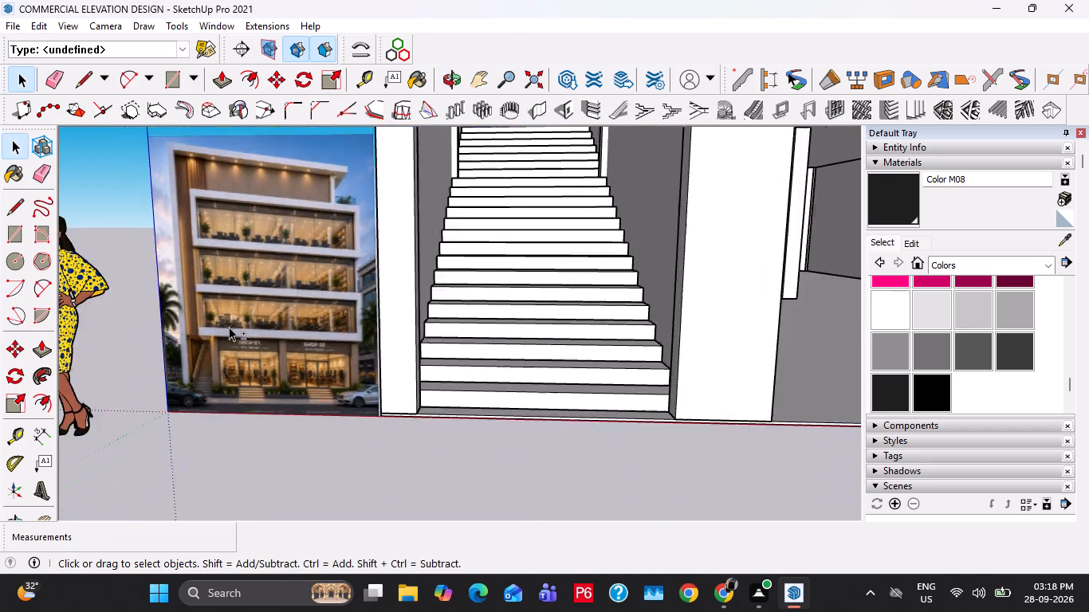
{"action": "scroll", "coordinate": [229, 327], "scroll_direction": "down", "scroll_amount": 2, "text": "shift"}
{"action": "middle_click_drag", "start_coordinate": [426, 328], "coordinate": [200, 454], "text": "shift"}
{"action": "middle_click_drag", "start_coordinate": [487, 290], "coordinate": [348, 353], "text": "shift"}
{"action": "scroll", "coordinate": [754, 252], "scroll_direction": "down", "scroll_amount": 5, "text": "shift"}
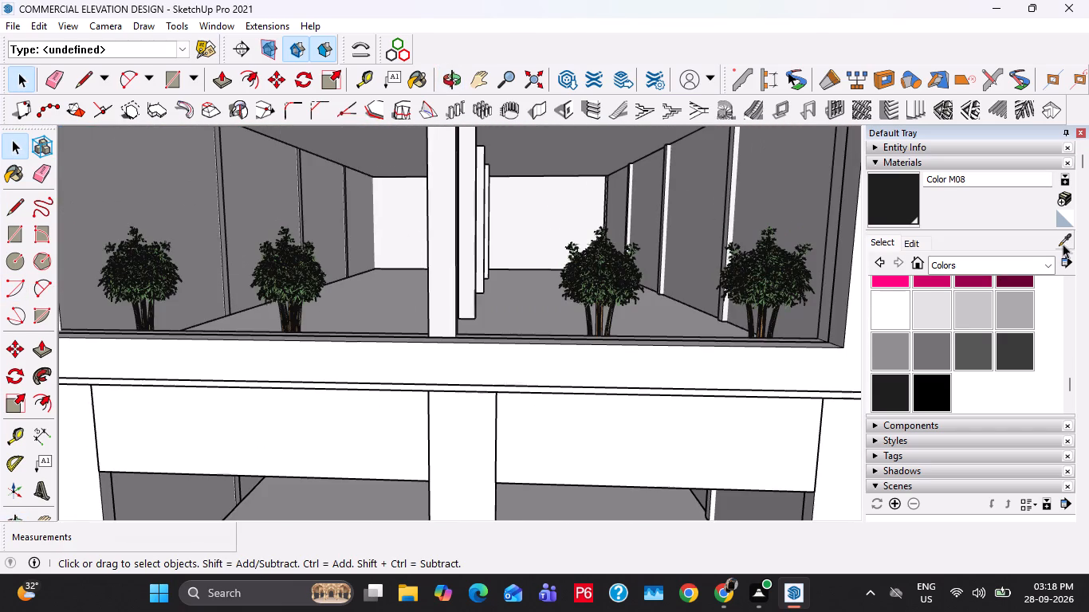
Sample the brown Color C07 from the top-level cladding and paint the shopfront band above both shops with it.
{"action": "left_click", "coordinate": [1063, 244]}
{"action": "scroll", "coordinate": [682, 363], "scroll_direction": "down", "scroll_amount": 20}
{"action": "scroll", "coordinate": [682, 363], "scroll_direction": "down", "scroll_amount": 7}
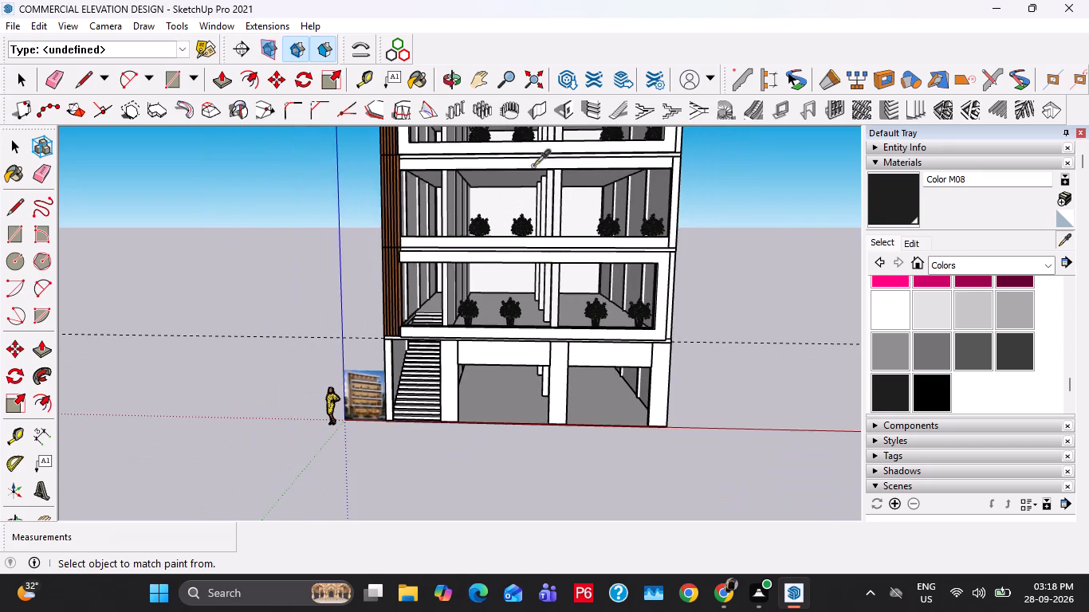
{"action": "middle_click_drag", "start_coordinate": [533, 169], "coordinate": [539, 339], "text": "shift"}
{"action": "left_click", "coordinate": [542, 198]}
{"action": "middle_click_drag", "start_coordinate": [570, 357], "coordinate": [558, 304], "text": "shift"}
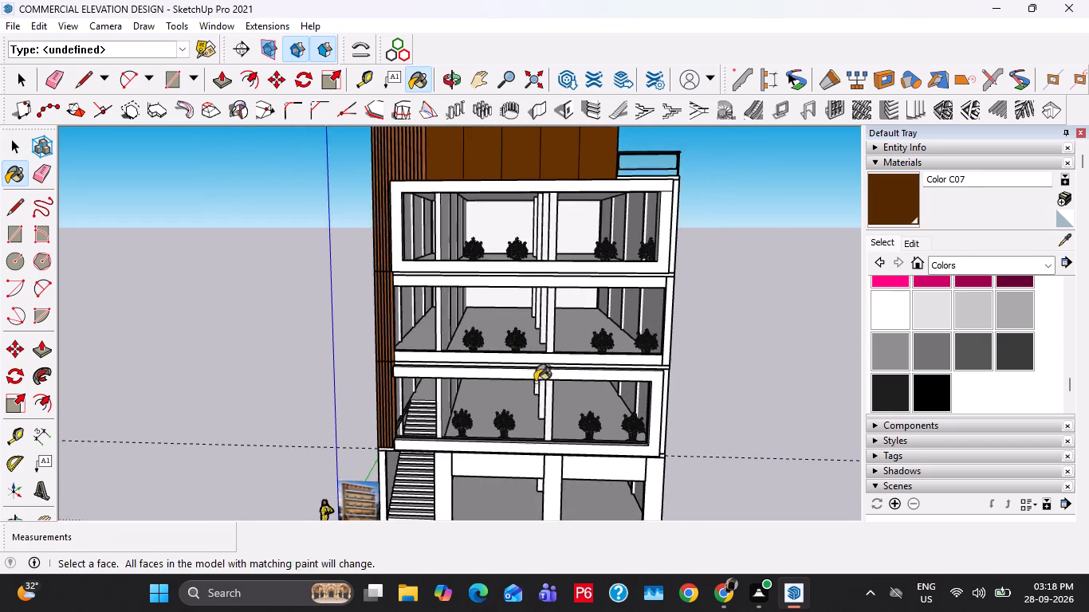
{"action": "scroll", "coordinate": [535, 398], "scroll_direction": "up", "scroll_amount": 14}
{"action": "middle_click_drag", "start_coordinate": [514, 466], "coordinate": [505, 402]}
{"action": "left_click", "coordinate": [487, 426]}
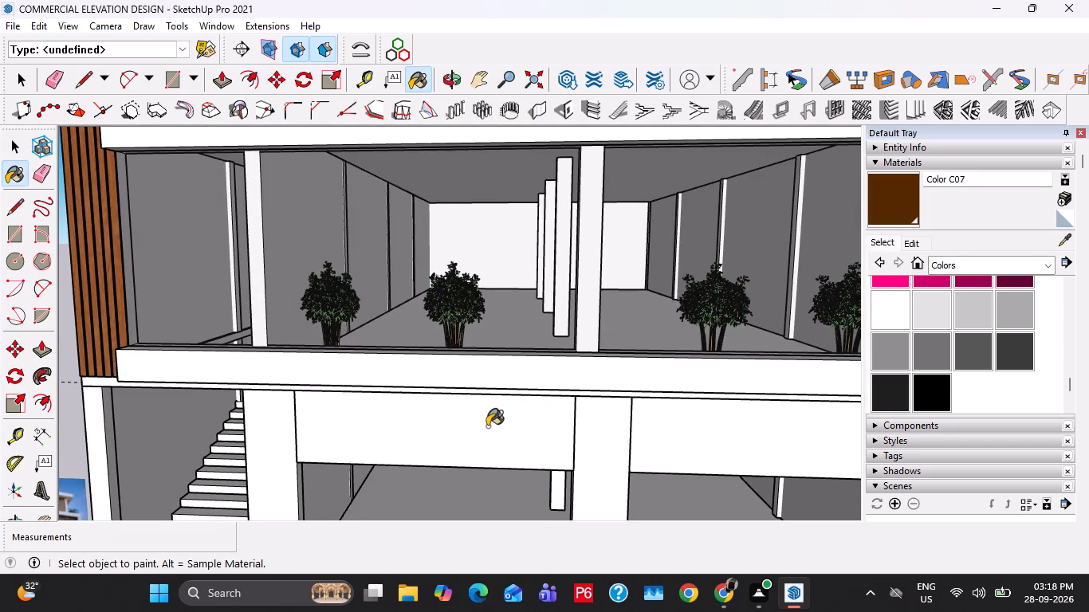
{"action": "key", "text": "space"}
Place 3D text SHOP 01 in Tahoma Bold, 1'6" high and extruded 1", on the brown band nearest the staircase.
{"action": "scroll", "coordinate": [456, 424], "scroll_direction": "up", "scroll_amount": 3}
{"action": "left_click", "coordinate": [41, 453]}
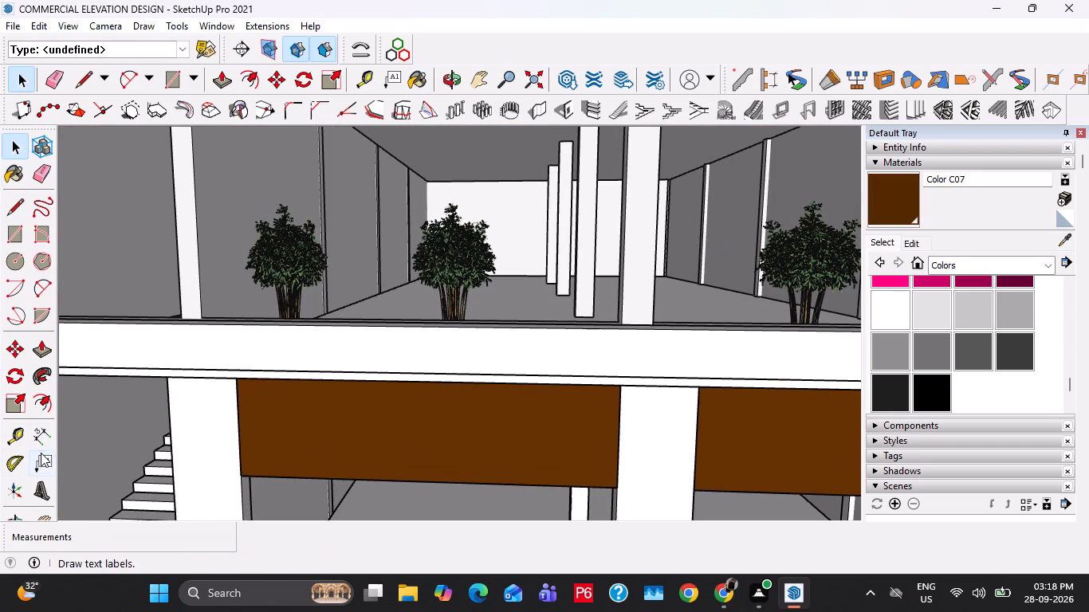
{"action": "left_click", "coordinate": [44, 479]}
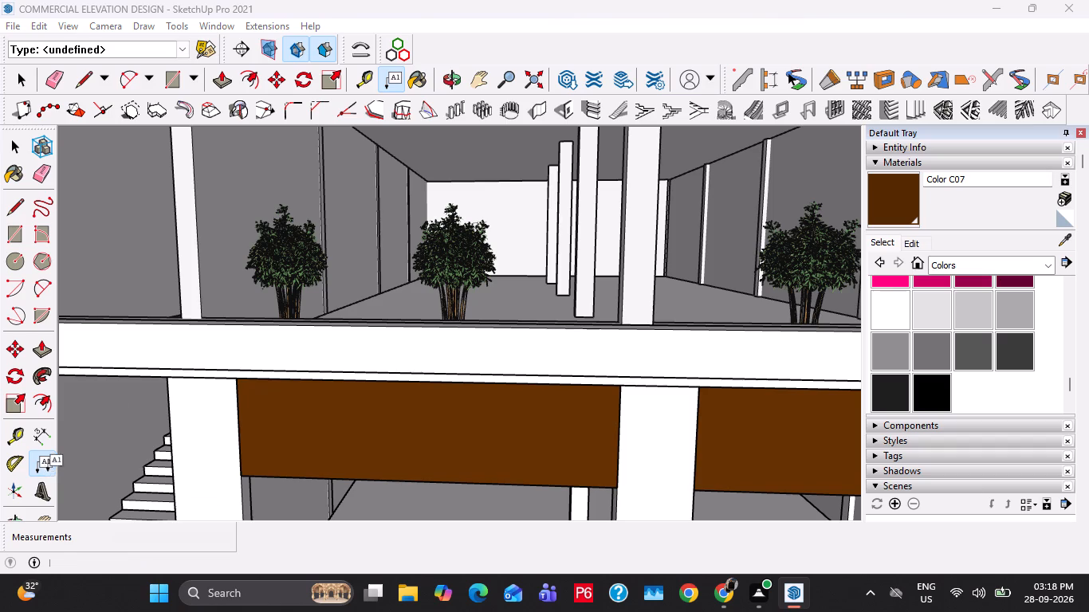
{"action": "type", "text": "sh"}
{"action": "key", "text": "o"}
{"action": "key", "text": "p"}
{"action": "key", "text": "BackSpace"}
{"action": "key", "text": "BackSpace"}
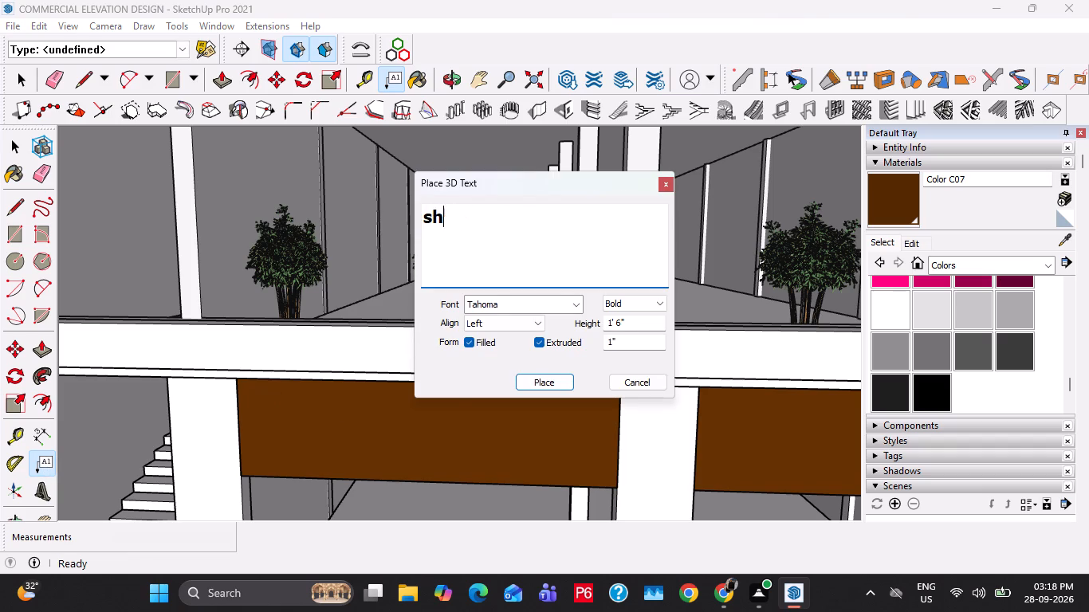
{"action": "key", "text": "BackSpace"}
{"action": "key", "text": "BackSpace"}
{"action": "type", "text": "SHOP"}
{"action": "key", "text": "space"}
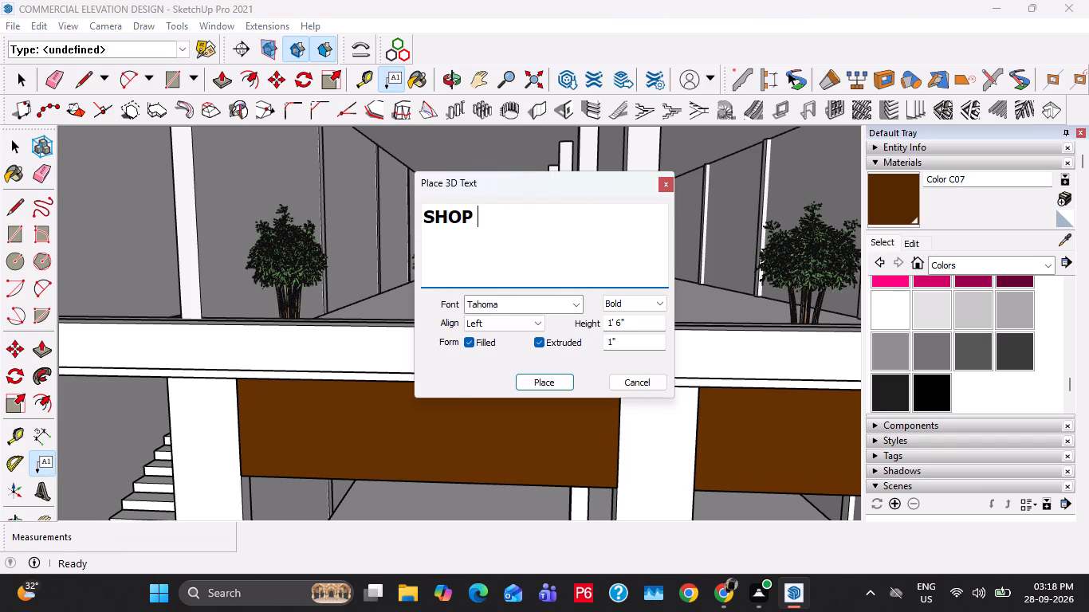
{"action": "type", "text": "01"}
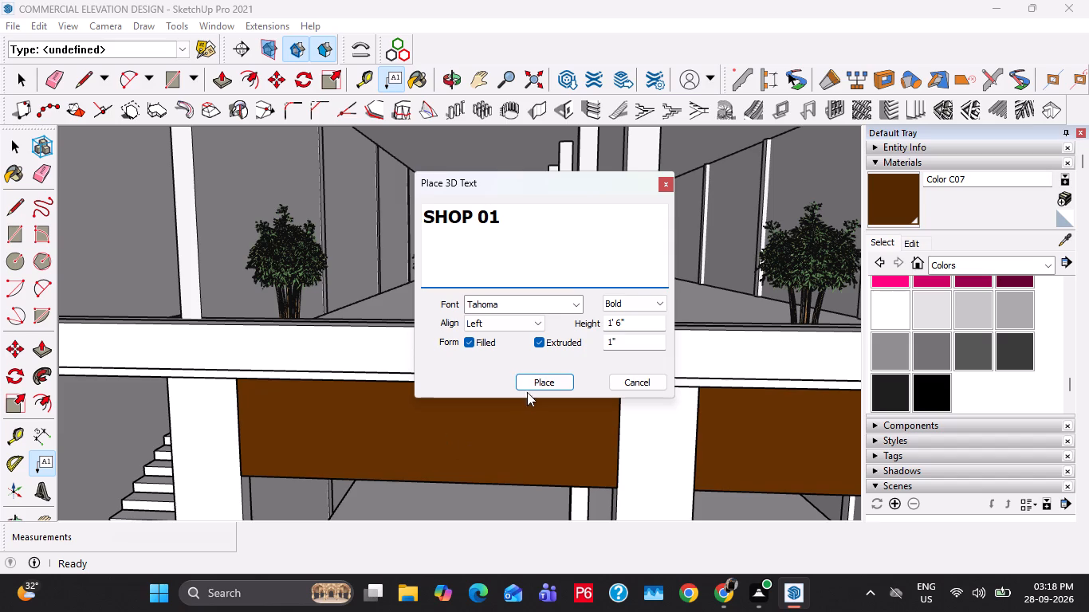
{"action": "left_click", "coordinate": [533, 387]}
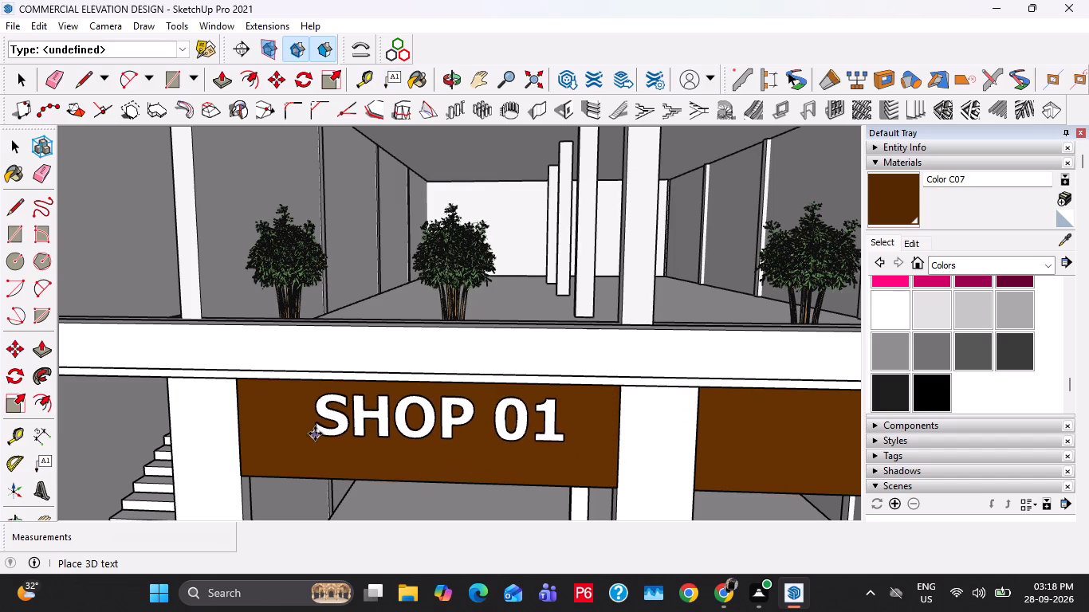
{"action": "left_click", "coordinate": [315, 433]}
{"action": "key", "text": "space"}
{"action": "key", "text": "space"}
{"action": "scroll", "coordinate": [353, 406], "scroll_direction": "down", "scroll_amount": 5}
{"action": "key", "text": "m"}
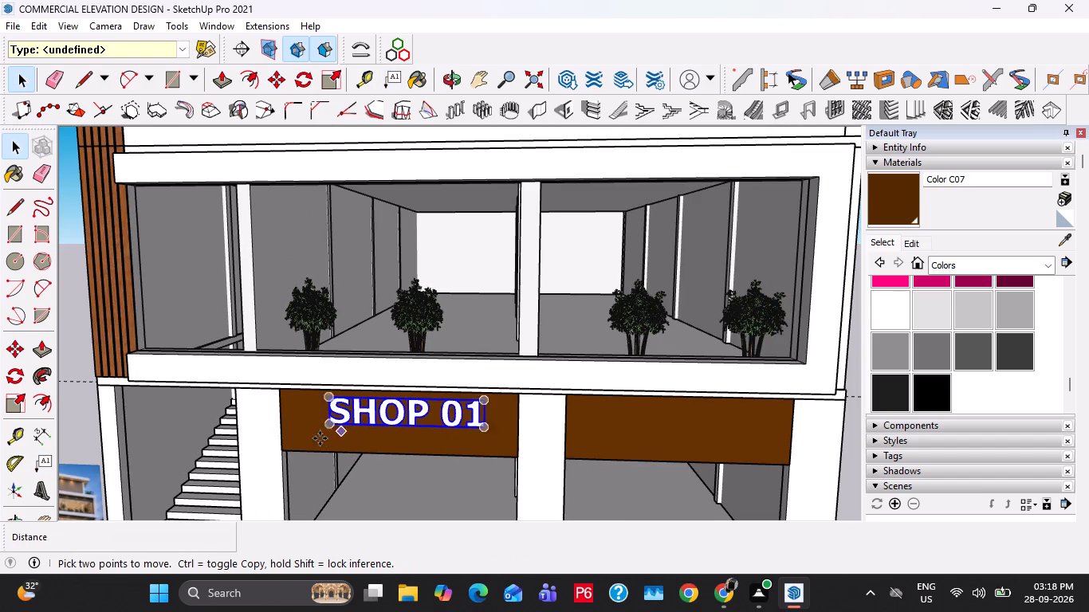
{"action": "key", "text": "space"}
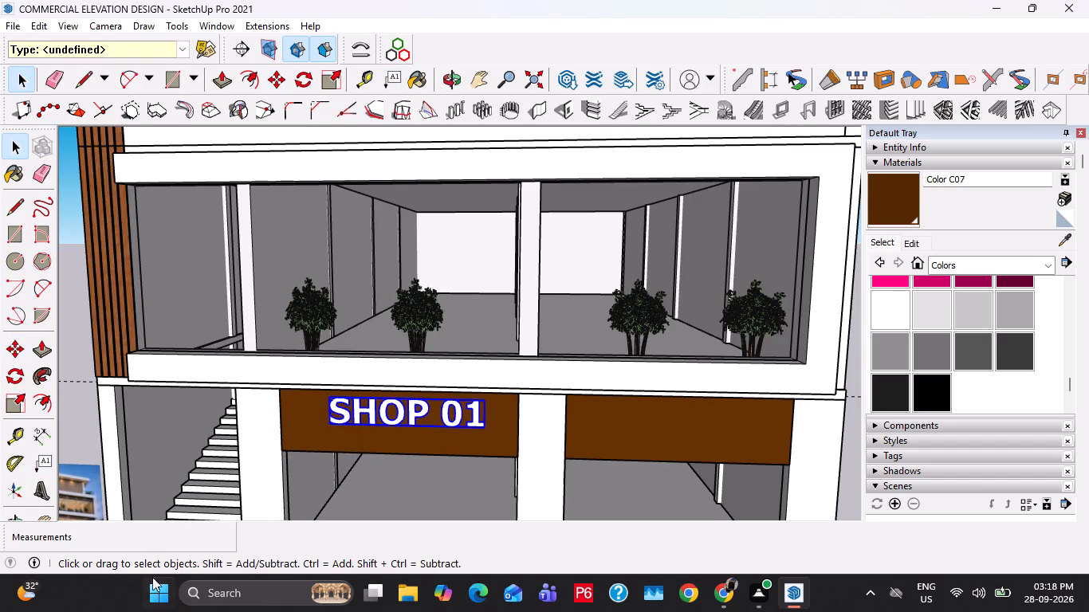
Place 3D text SHOP 02 in Tahoma Bold, 1'6" high and extruded 1", on the brown band of the shop farther from the staircase.
{"action": "left_click", "coordinate": [43, 484]}
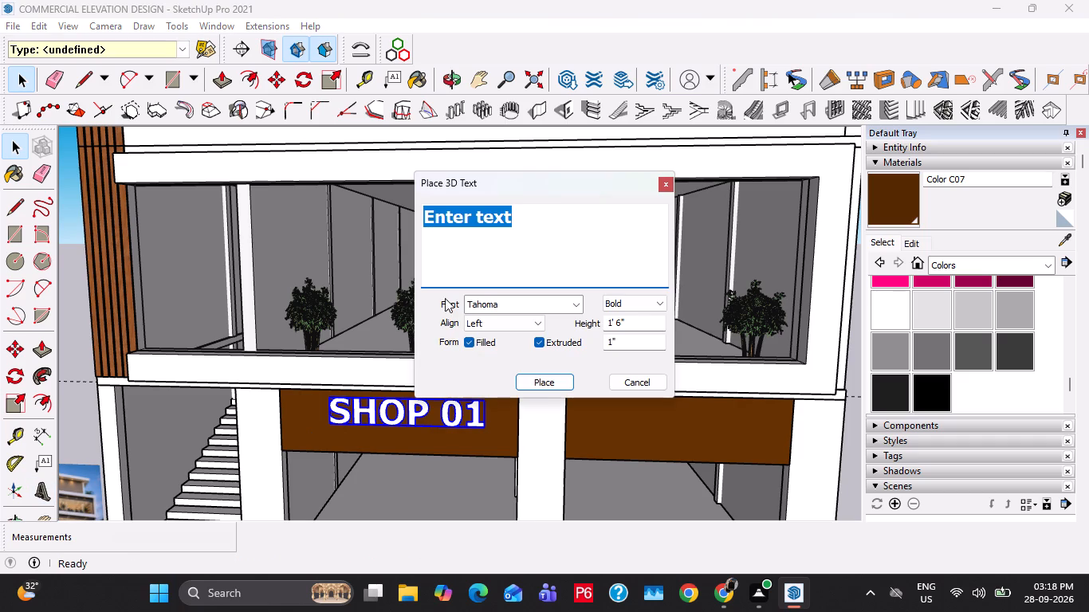
{"action": "type", "text": "SJ"}
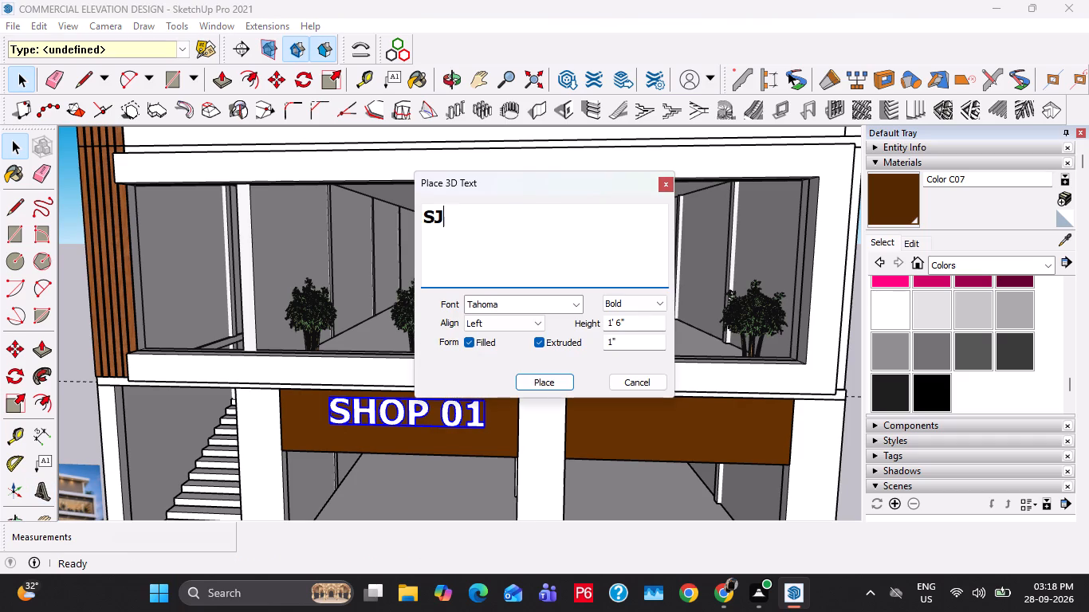
{"action": "key", "text": "BackSpace"}
{"action": "key", "text": "g"}
{"action": "key", "text": "BackSpace"}
{"action": "key", "text": "h"}
{"action": "type", "text": "OP"}
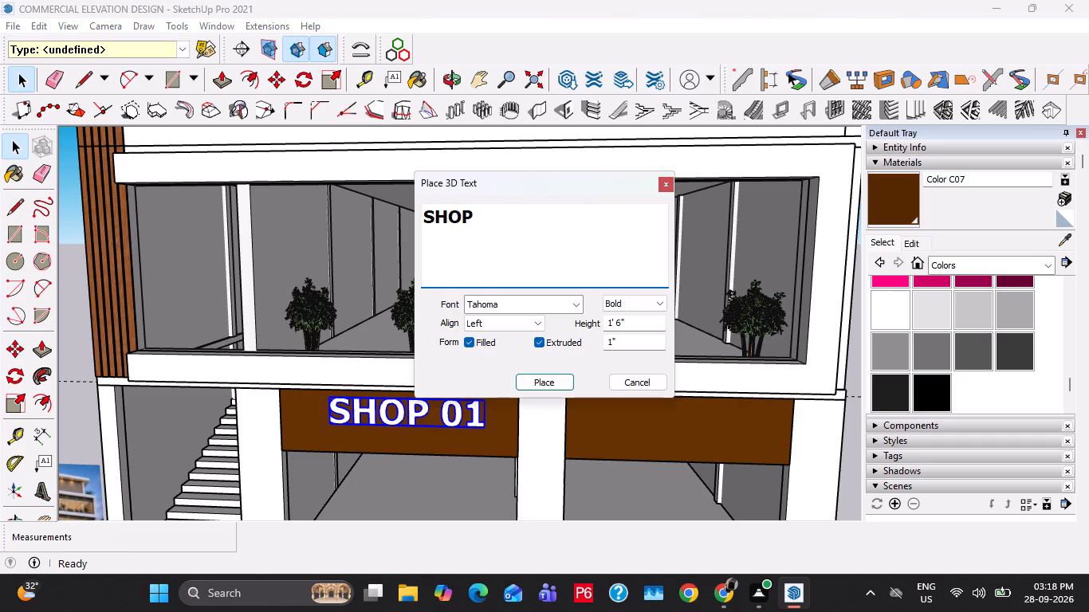
{"action": "key", "text": "2"}
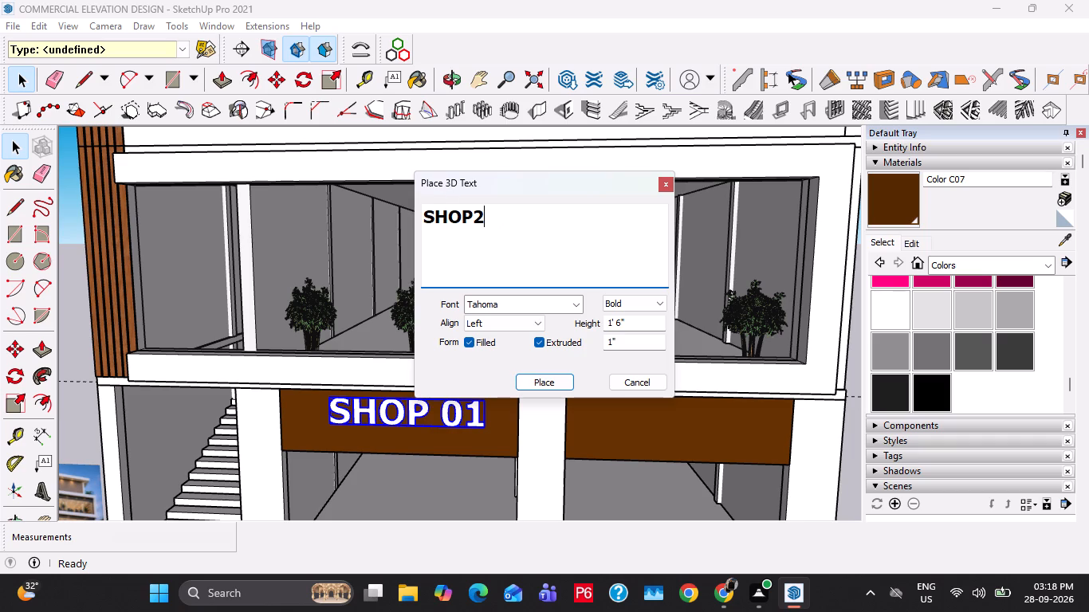
{"action": "left_click", "coordinate": [470, 220]}
{"action": "key", "text": "space"}
{"action": "type", "text": "0"}
{"action": "left_click", "coordinate": [542, 382]}
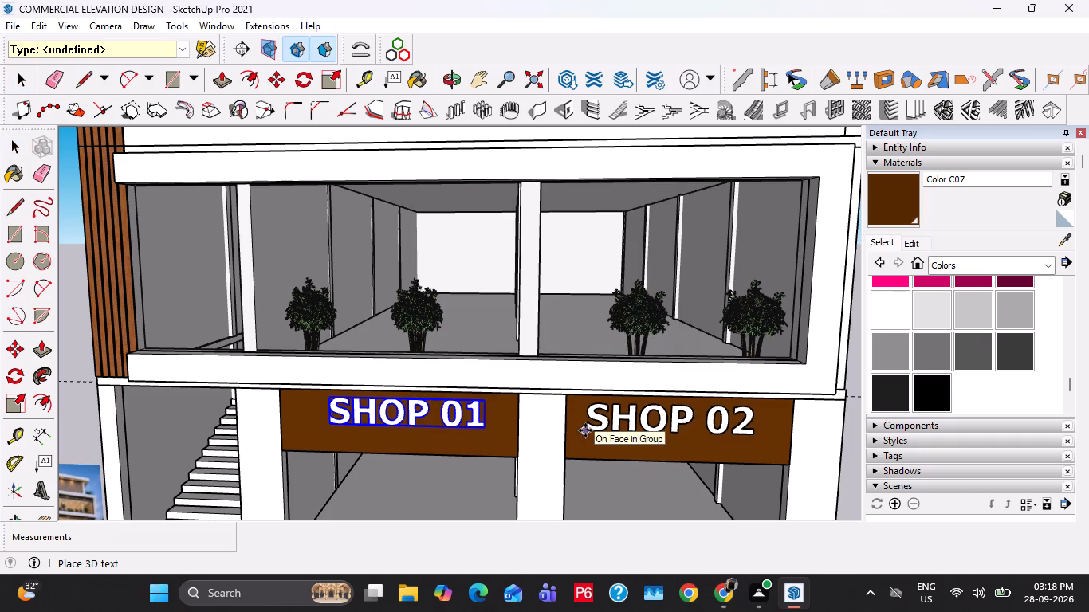
{"action": "left_click", "coordinate": [585, 430]}
{"action": "key", "text": "space"}
{"action": "scroll", "coordinate": [587, 364], "scroll_direction": "down", "scroll_amount": 13}
{"action": "left_click", "coordinate": [759, 422]}
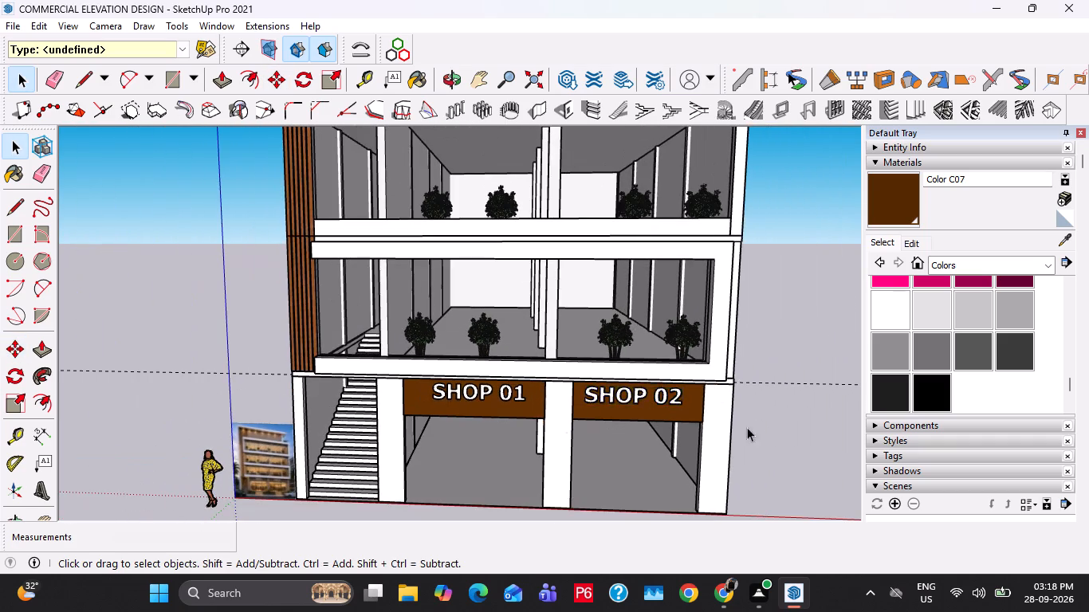
Check the sign subtitle in the reference image and set up 3D text 15 FT FRONT with the height set to 6".
{"action": "scroll", "coordinate": [314, 437], "scroll_direction": "up", "scroll_amount": 14}
{"action": "middle_click_drag", "start_coordinate": [254, 481], "coordinate": [247, 349], "text": "shift"}
{"action": "scroll", "coordinate": [238, 432], "scroll_direction": "up", "scroll_amount": 7, "text": "shift"}
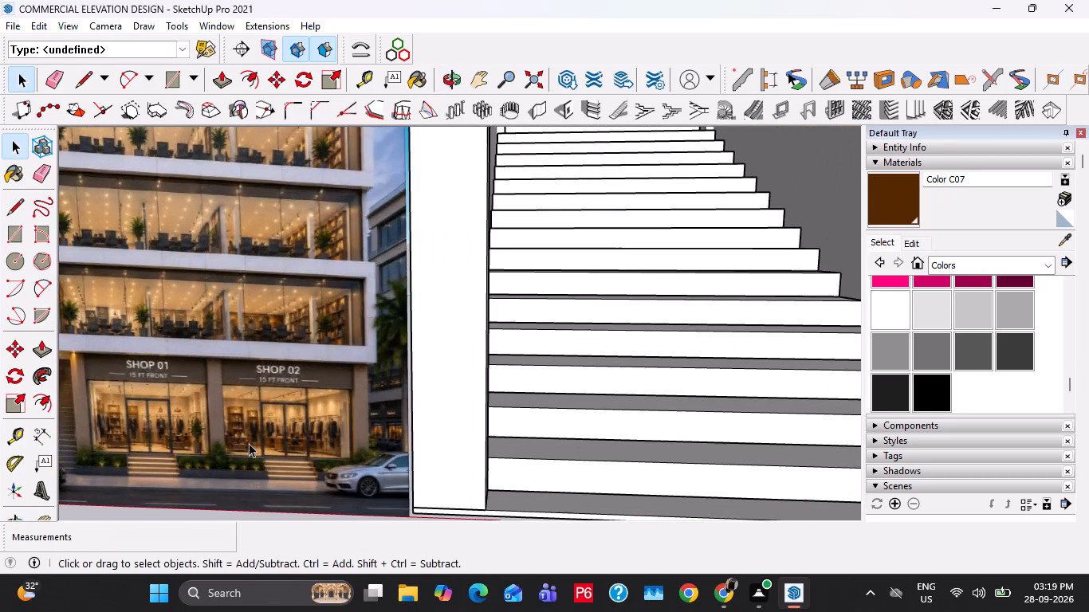
{"action": "scroll", "coordinate": [250, 443], "scroll_direction": "up", "scroll_amount": 4}
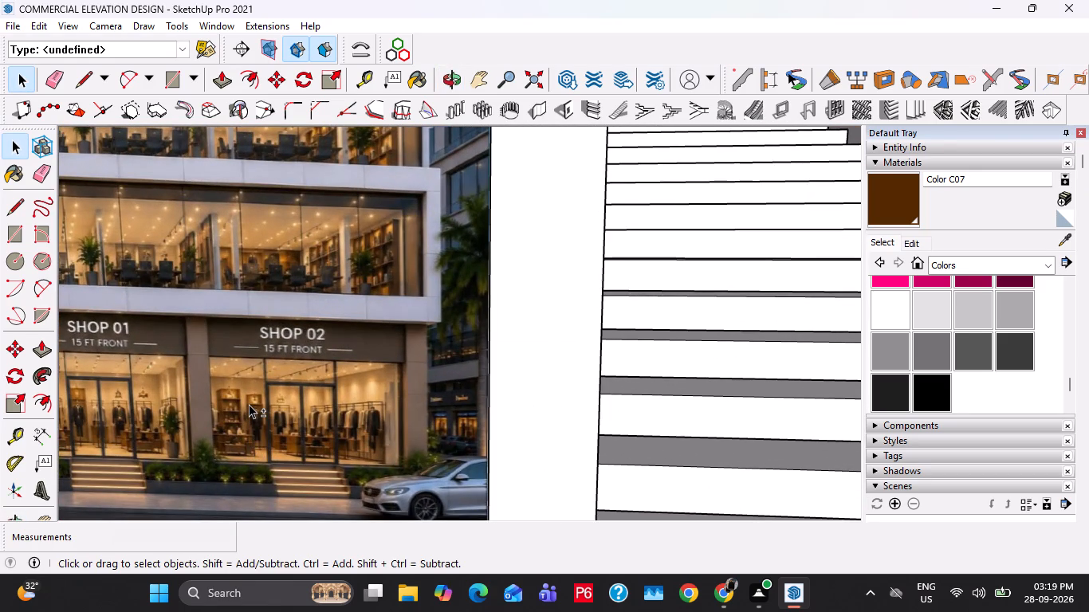
{"action": "scroll", "coordinate": [249, 403], "scroll_direction": "down", "scroll_amount": 14, "text": "shift"}
{"action": "middle_click_drag", "start_coordinate": [501, 347], "coordinate": [418, 456], "text": "shift"}
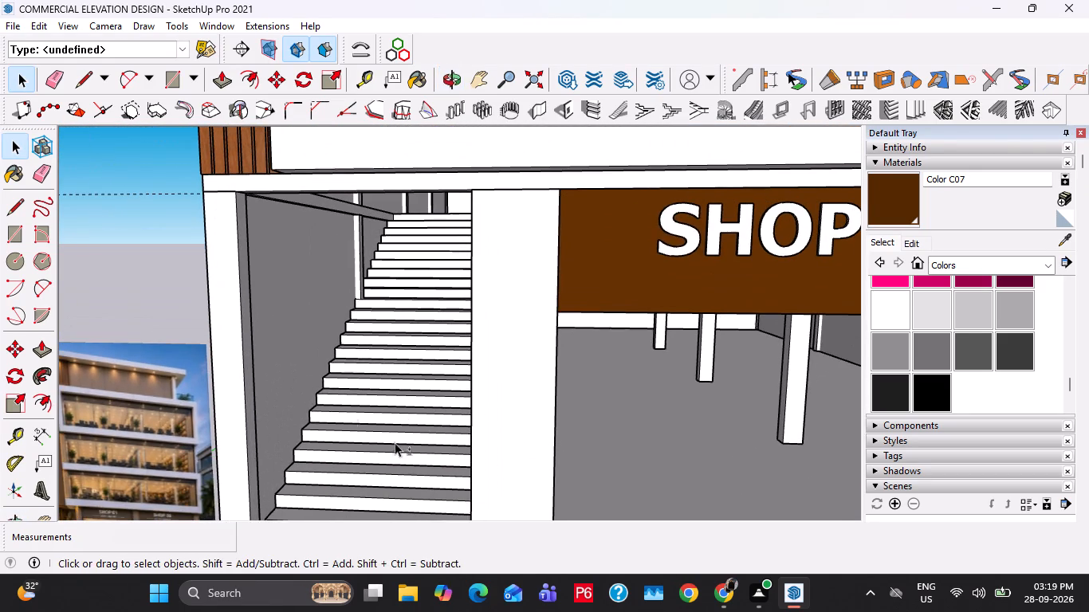
{"action": "left_click", "coordinate": [45, 497]}
{"action": "key", "text": "1"}
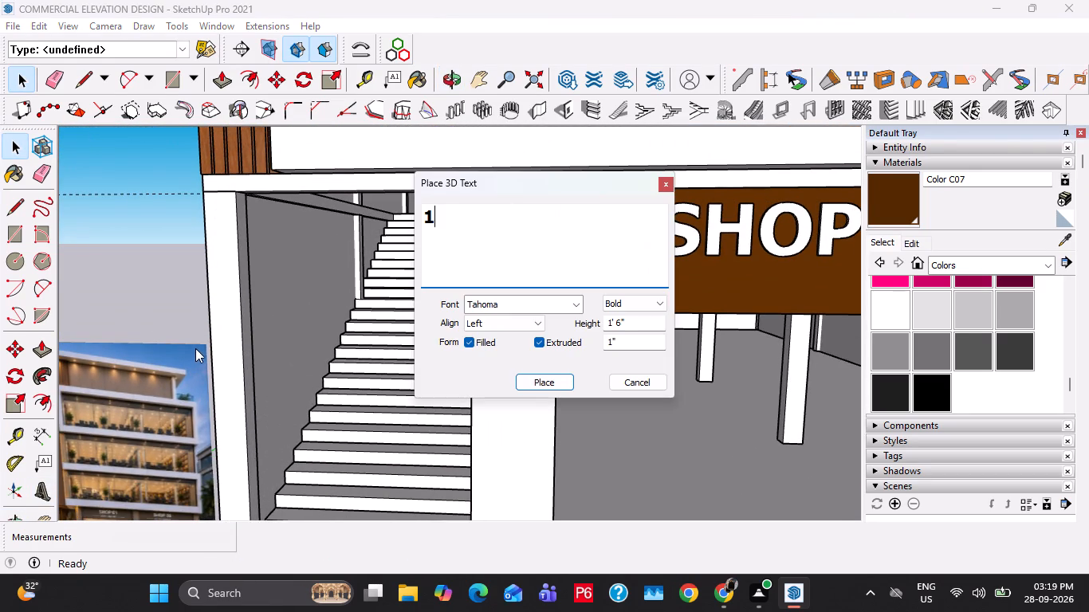
{"action": "key", "text": "4"}
{"action": "key", "text": "BackSpace"}
{"action": "type", "text": "5 FT"}
{"action": "key", "text": "space"}
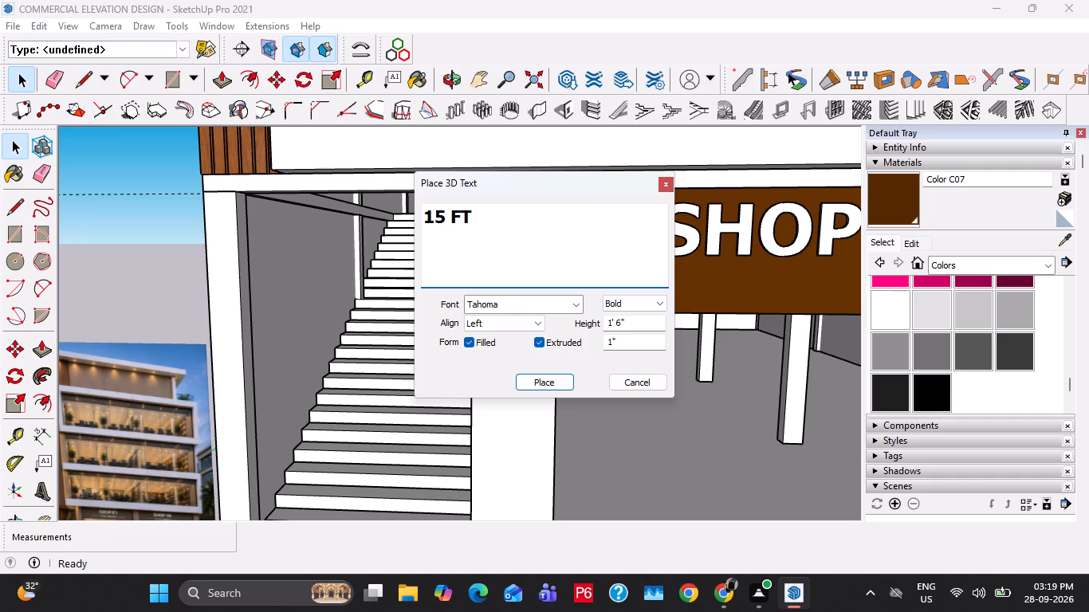
{"action": "type", "text": "FRONT"}
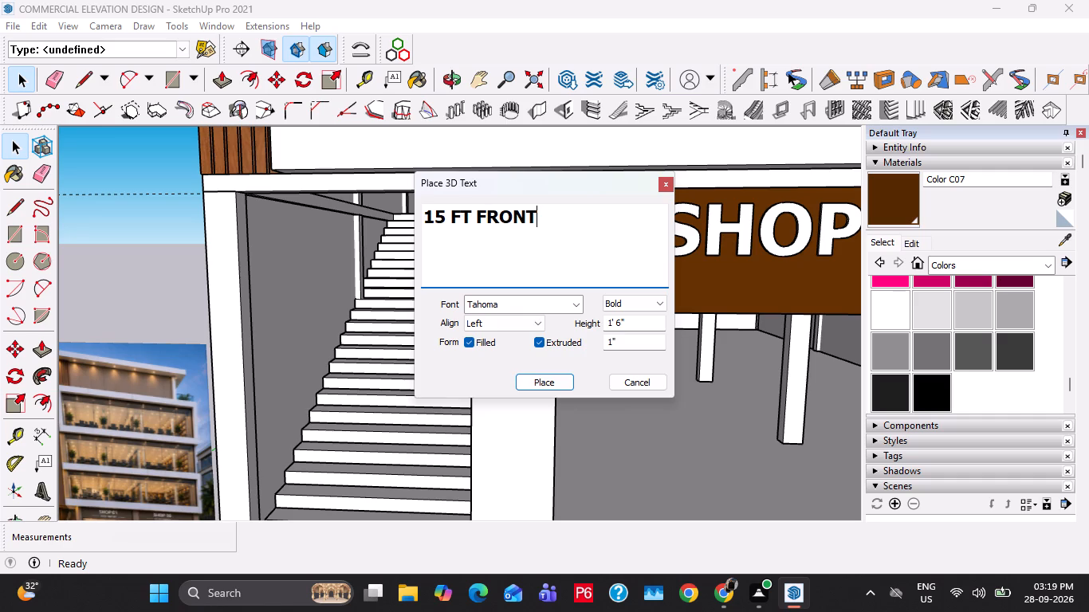
{"action": "left_click_drag", "start_coordinate": [557, 219], "coordinate": [427, 229]}
{"action": "double_click", "coordinate": [639, 323]}
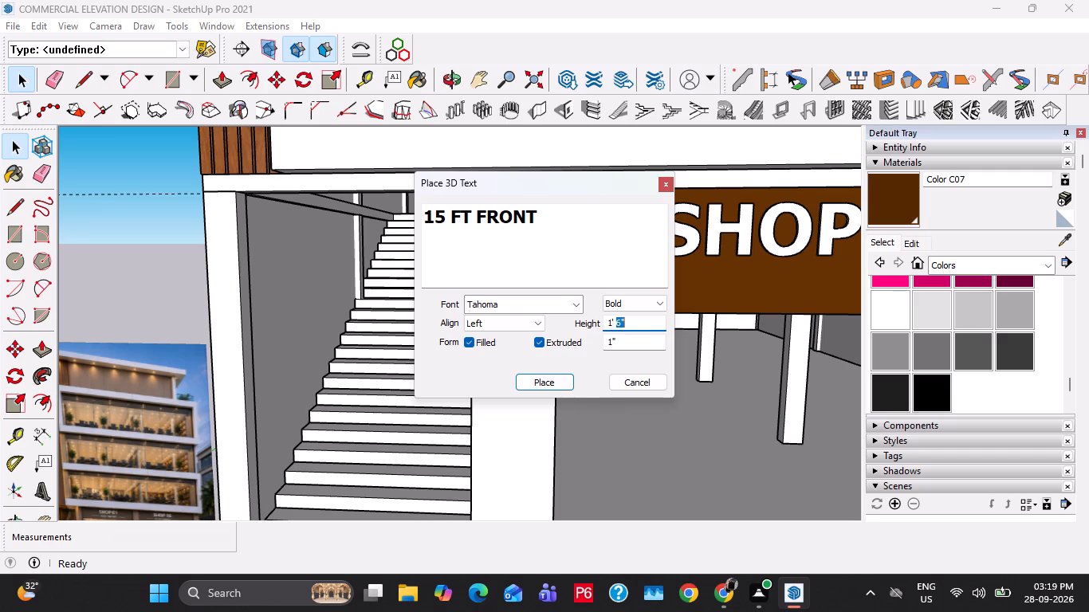
{"action": "left_click_drag", "start_coordinate": [631, 320], "coordinate": [595, 320]}
{"action": "type", "text": "9\""}
{"action": "key", "text": "BackSpace"}
{"action": "key", "text": "BackSpace"}
{"action": "key", "text": "BackSpace"}
{"action": "key", "text": "6"}
{"action": "key", "text": "shift+quotedbl"}
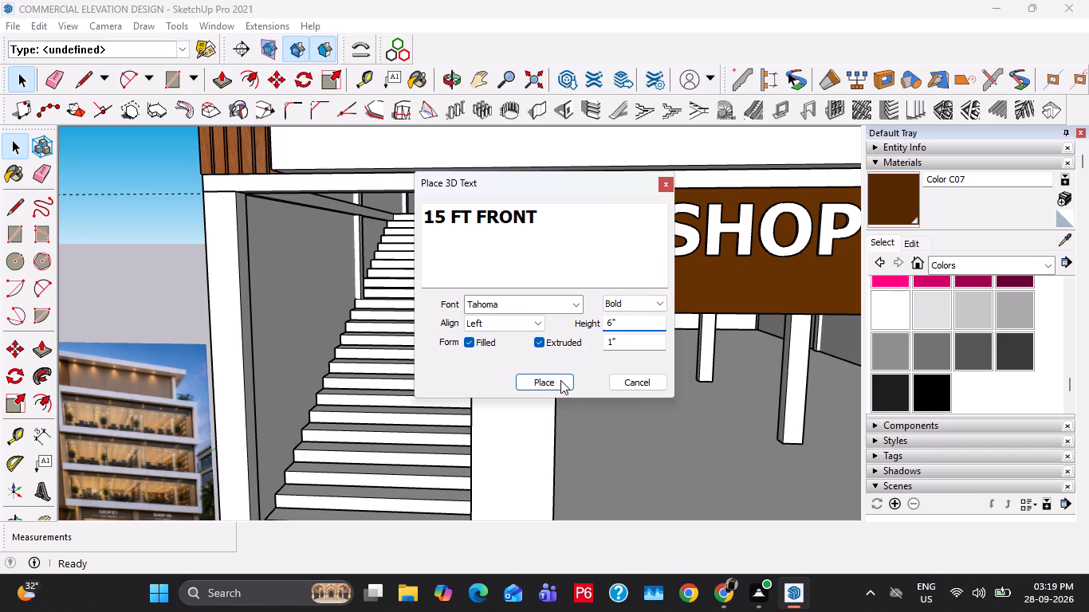
{"action": "left_click", "coordinate": [560, 380]}
{"action": "middle_click_drag", "start_coordinate": [685, 296], "coordinate": [448, 336]}
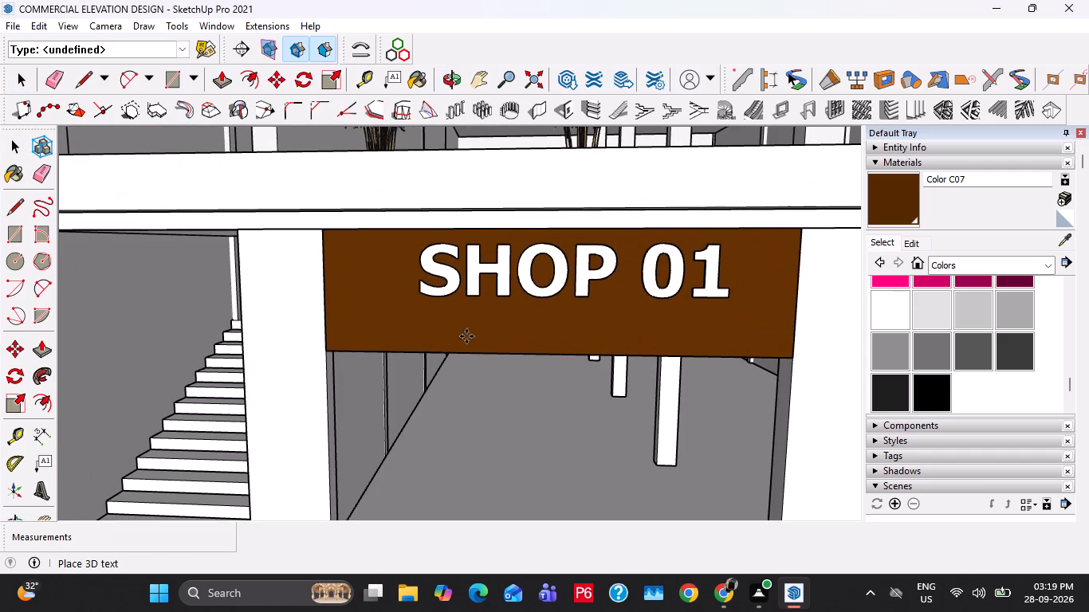
{"action": "key", "text": "space"}
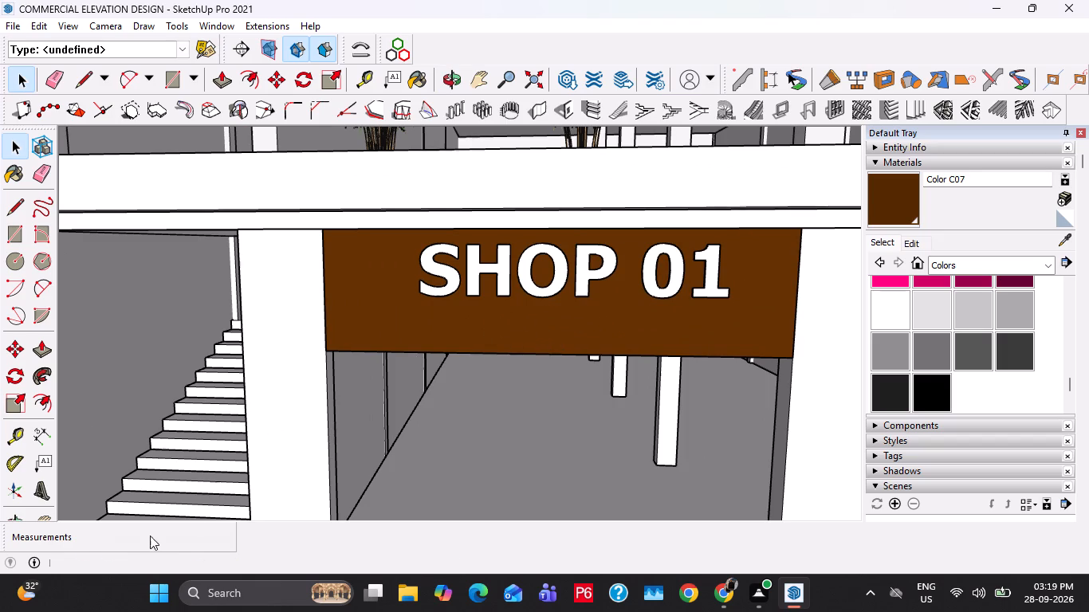
Place 3D text --------15 FT FRONT--------- in Tahoma Bold, 6" high and extruded 1", on the brown band beneath SHOP 01.
{"action": "left_click", "coordinate": [33, 496]}
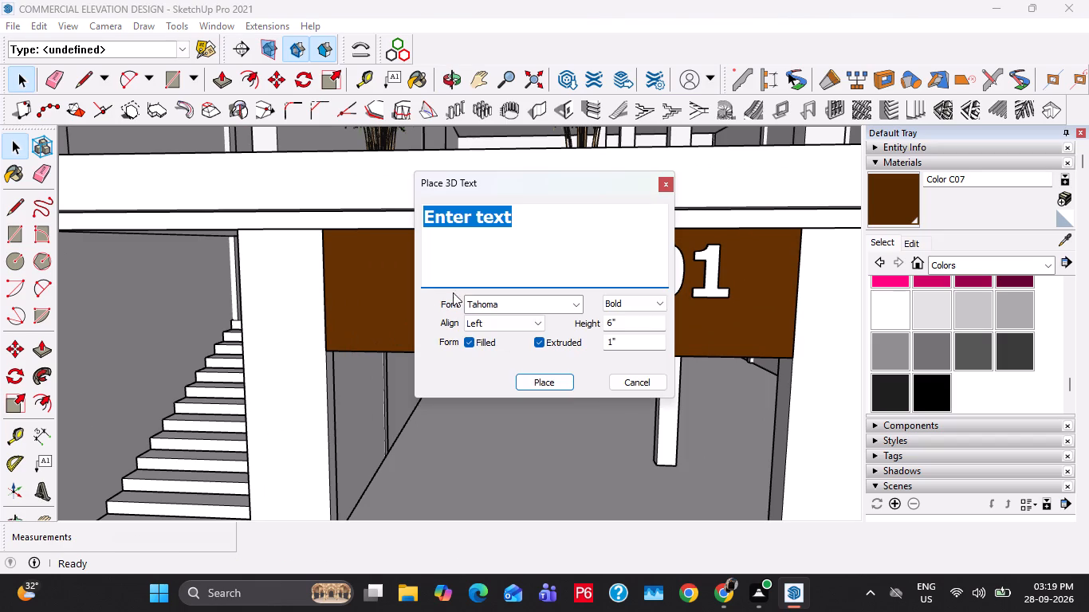
{"action": "key", "text": "1"}
{"action": "key", "text": "5"}
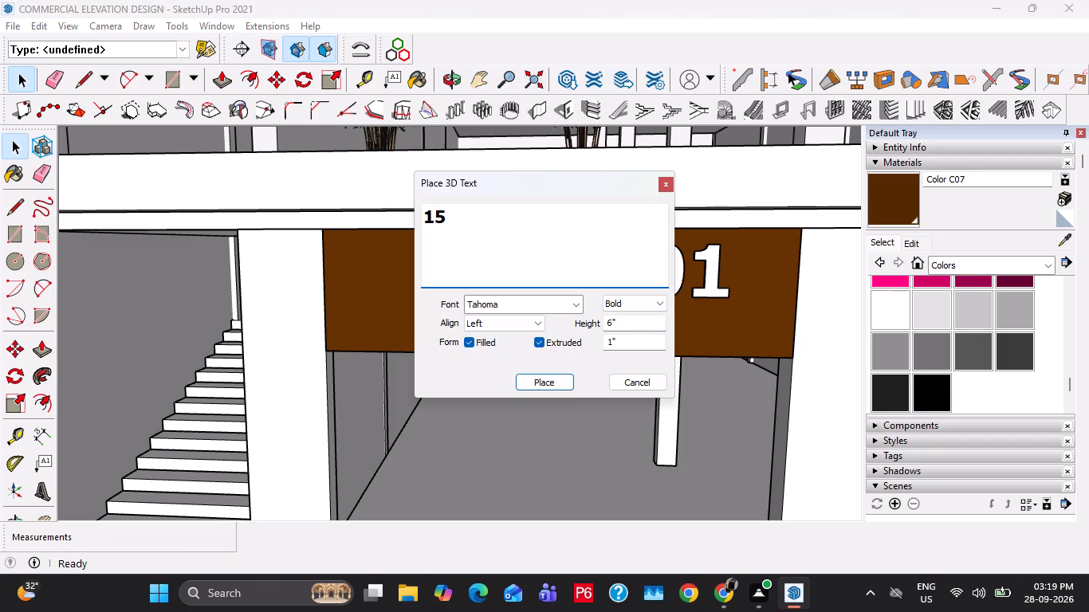
{"action": "key", "text": "space"}
{"action": "type", "text": "F"}
{"action": "type", "text": "T FRONT"}
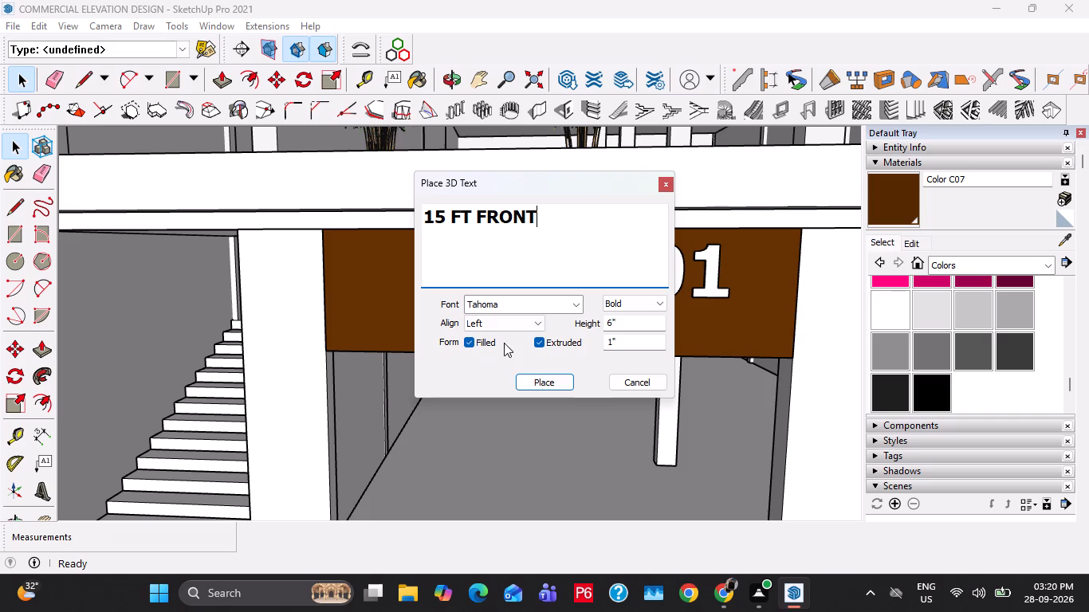
{"action": "key", "text": "minus"}
{"action": "key", "text": "minus"}
{"action": "key", "text": "minus"}
{"action": "key", "text": "minus"}
{"action": "key", "text": "minus"}
{"action": "key", "text": "minus"}
{"action": "key", "text": "minus"}
{"action": "key", "text": "minus"}
{"action": "key", "text": "minus"}
{"action": "left_click", "coordinate": [427, 218]}
{"action": "type", "text": "-------"}
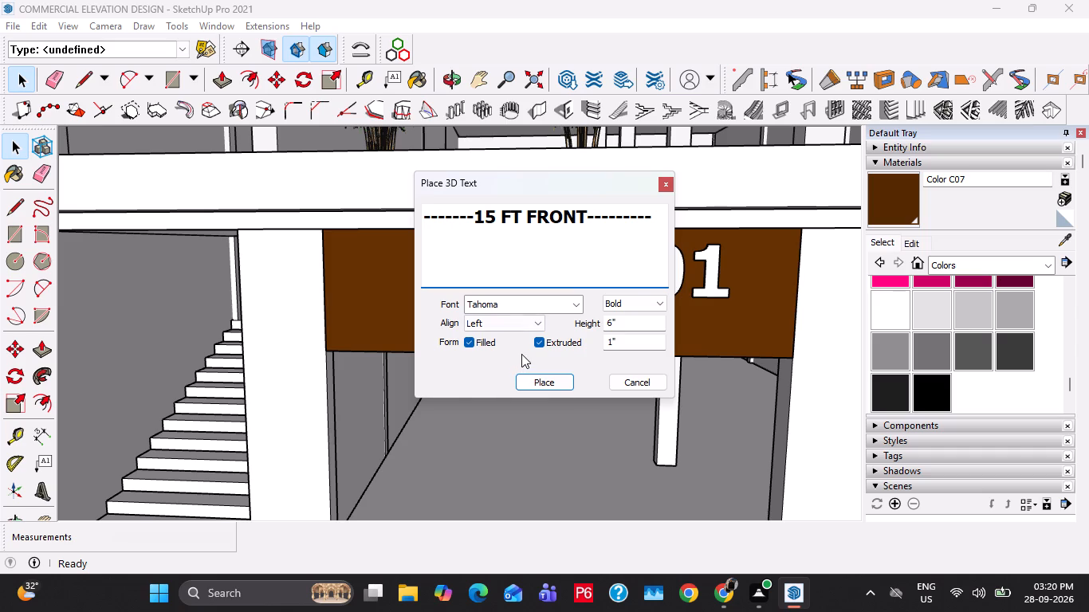
{"action": "key", "text": "minus"}
{"action": "left_click", "coordinate": [544, 385]}
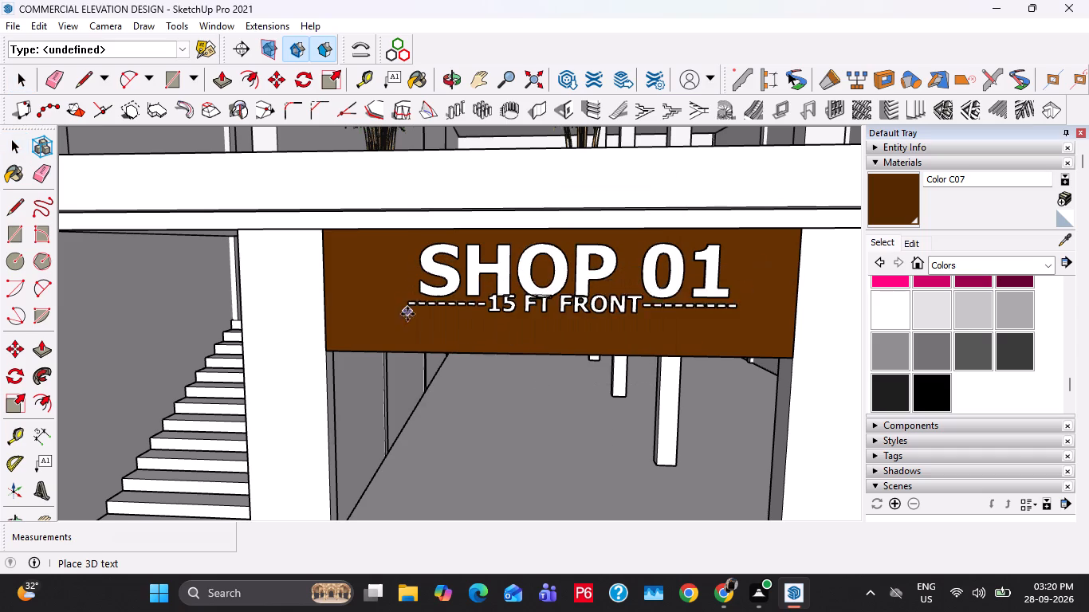
{"action": "left_click", "coordinate": [396, 327]}
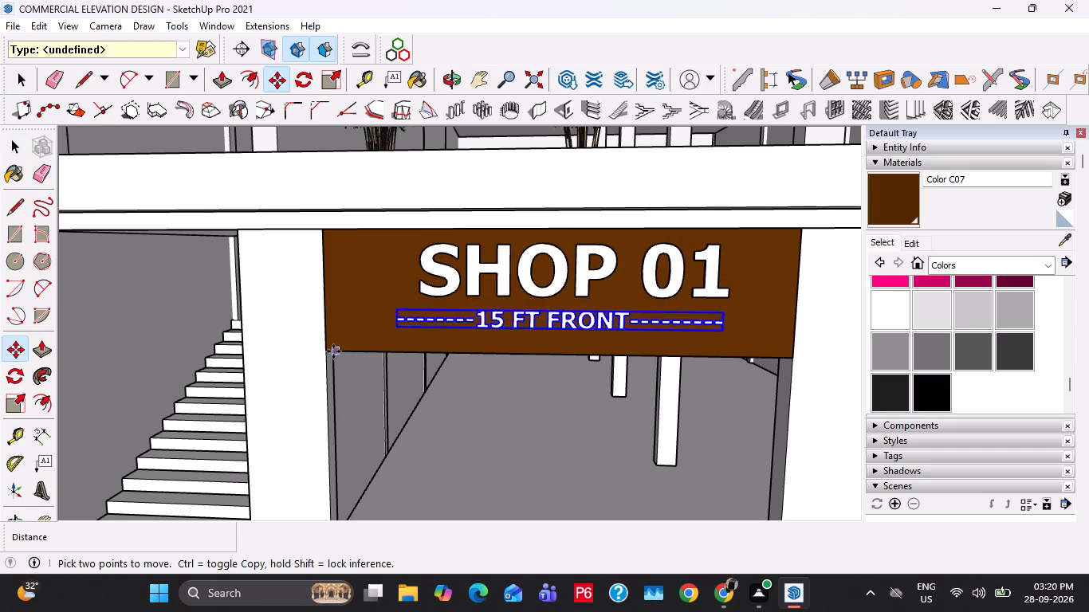
Copy the 15 FT FRONT text 15'6" across to the second brown band, using the bands' matching lower corners as reference points.
{"action": "left_click", "coordinate": [325, 355]}
{"action": "middle_click_drag", "start_coordinate": [607, 353], "coordinate": [501, 369], "text": "shift"}
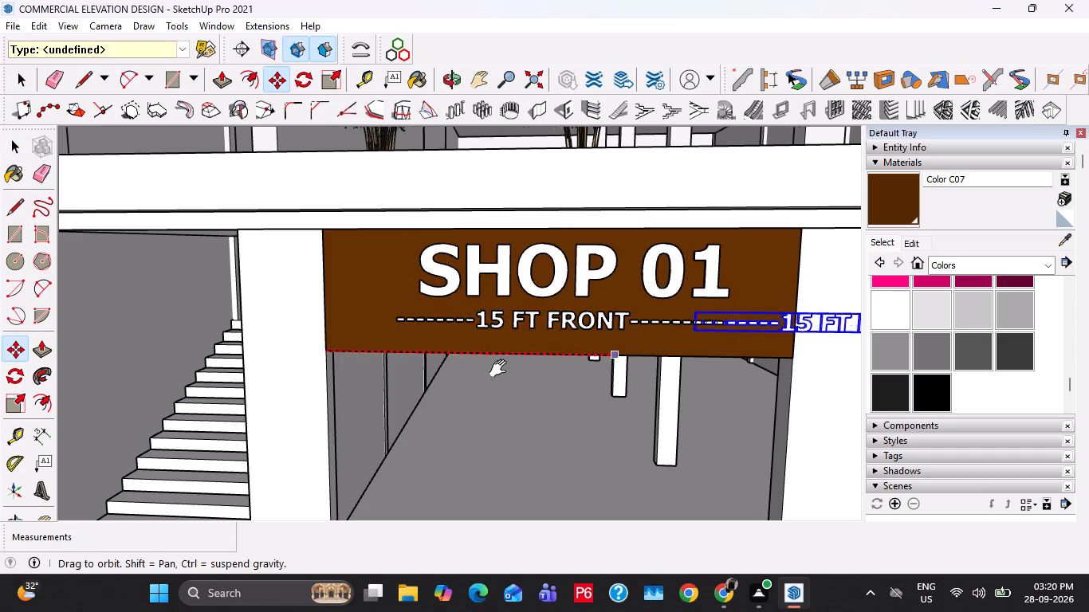
{"action": "middle_click_drag", "start_coordinate": [501, 369], "coordinate": [0, 445], "text": "shift"}
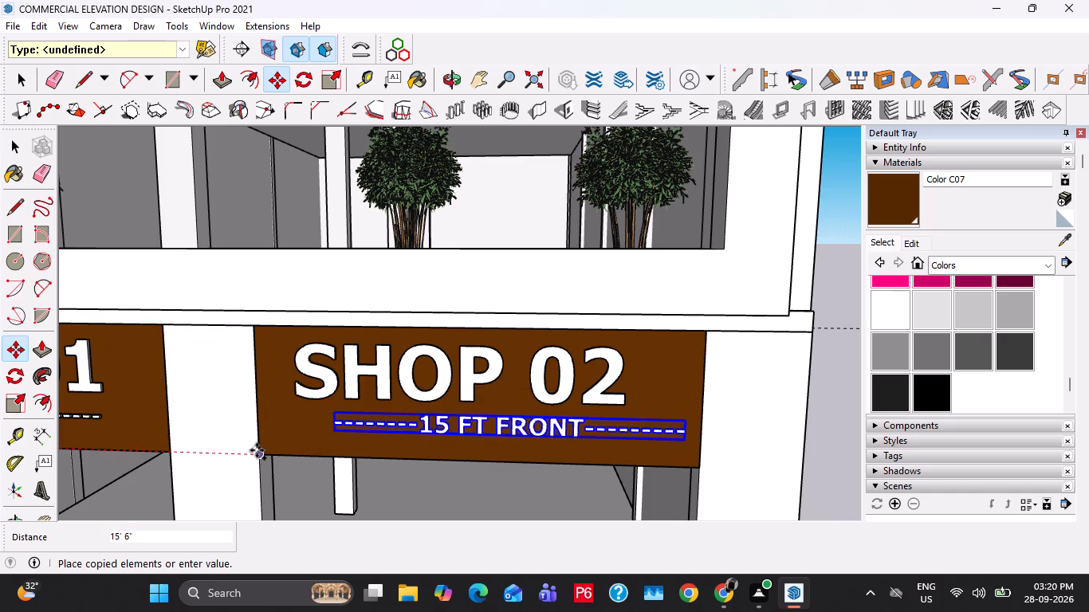
{"action": "left_click", "coordinate": [258, 449]}
{"action": "key", "text": "space"}
Move the copied 15 FT FRONT text about 1' toward the middle column so it sits beneath SHOP 02.
{"action": "scroll", "coordinate": [493, 384], "scroll_direction": "down", "scroll_amount": 4}
{"action": "middle_click_drag", "start_coordinate": [560, 392], "coordinate": [686, 384]}
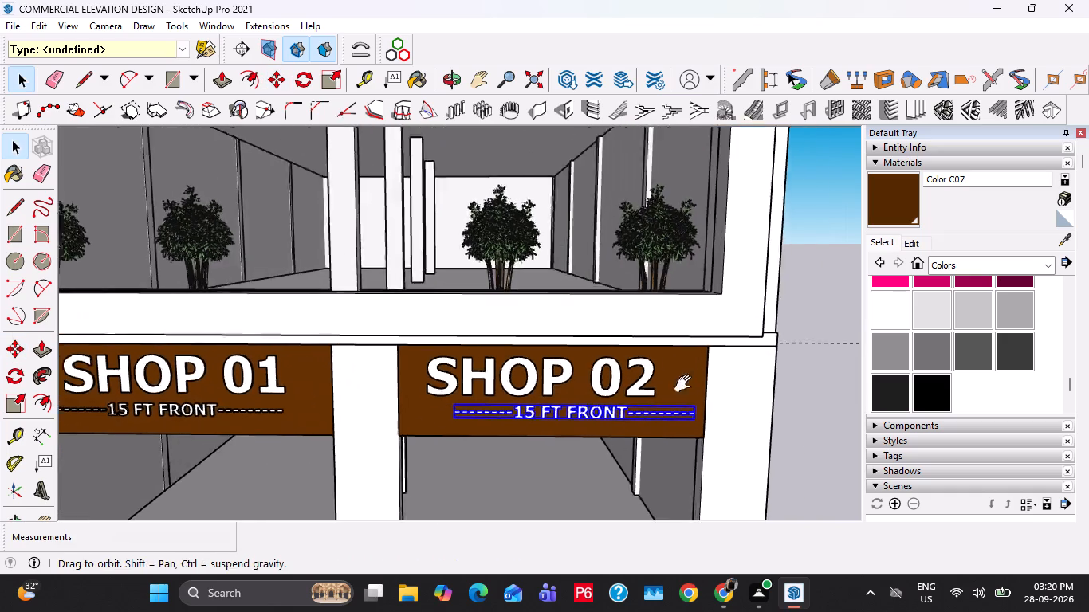
{"action": "middle_click_drag", "start_coordinate": [686, 384], "coordinate": [715, 377]}
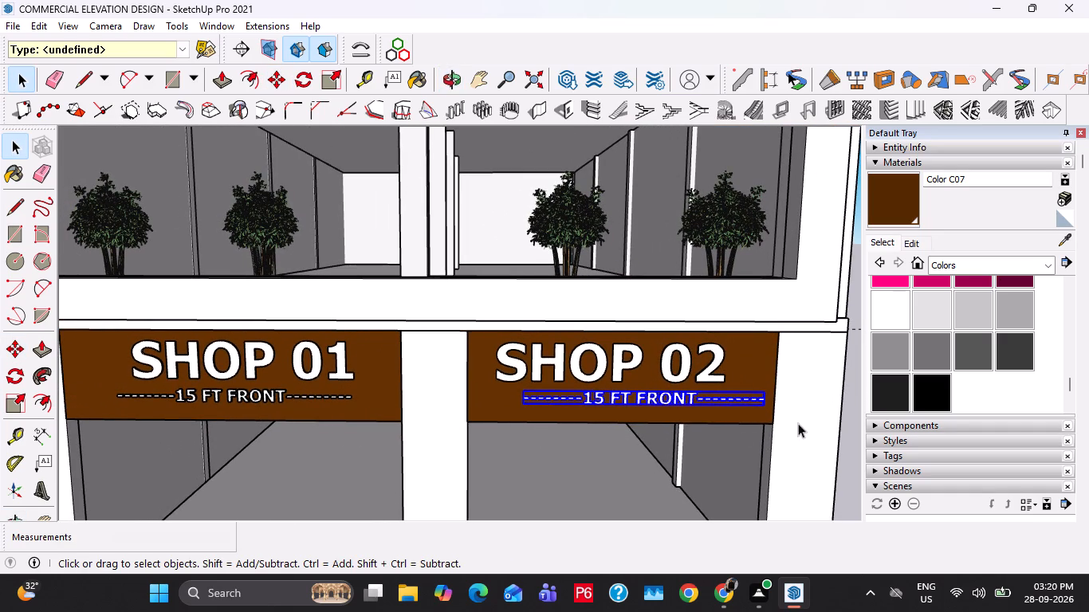
{"action": "key", "text": "m"}
{"action": "left_click", "coordinate": [826, 394]}
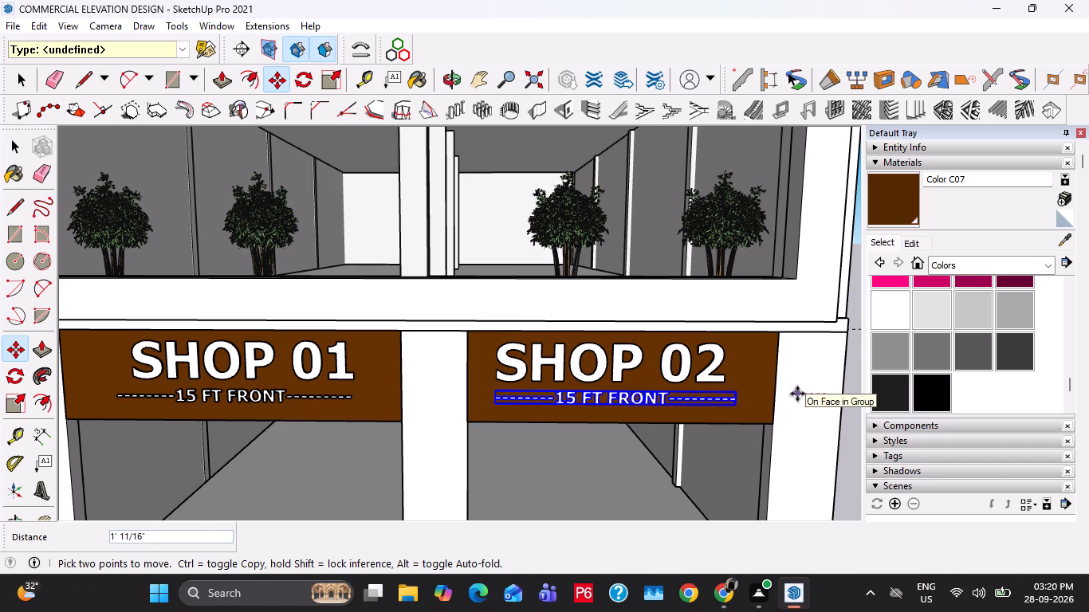
{"action": "left_click", "coordinate": [797, 394]}
{"action": "key", "text": "space"}
{"action": "scroll", "coordinate": [635, 379], "scroll_direction": "down", "scroll_amount": 6}
{"action": "left_click", "coordinate": [817, 387]}
Examine the shopfront entrance steps and the planters beside them in the reference image.
{"action": "middle_click_drag", "start_coordinate": [446, 400], "coordinate": [415, 293], "text": "shift"}
{"action": "scroll", "coordinate": [420, 277], "scroll_direction": "down", "scroll_amount": 2}
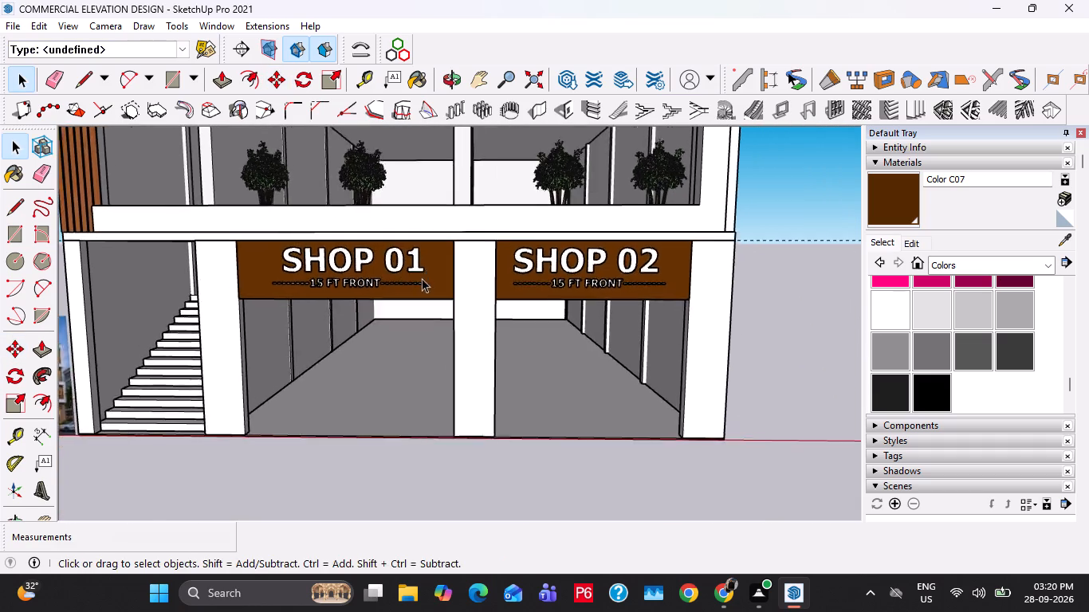
{"action": "scroll", "coordinate": [422, 278], "scroll_direction": "down", "scroll_amount": 3}
{"action": "middle_click_drag", "start_coordinate": [339, 320], "coordinate": [490, 320], "text": "shift"}
{"action": "scroll", "coordinate": [257, 324], "scroll_direction": "up", "scroll_amount": 17}
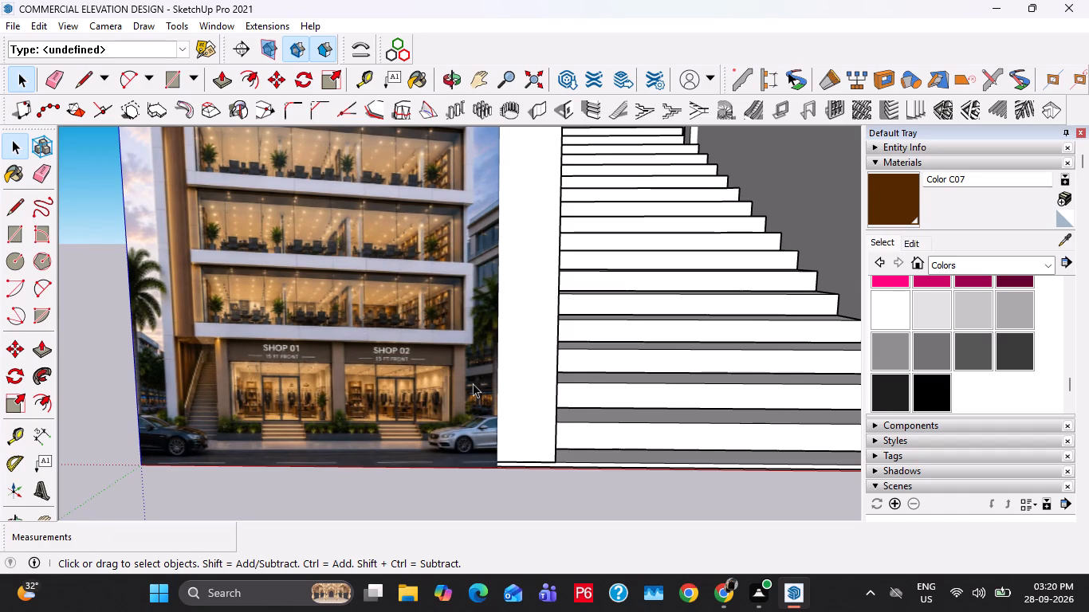
{"action": "middle_click_drag", "start_coordinate": [461, 372], "coordinate": [363, 344], "text": "shift"}
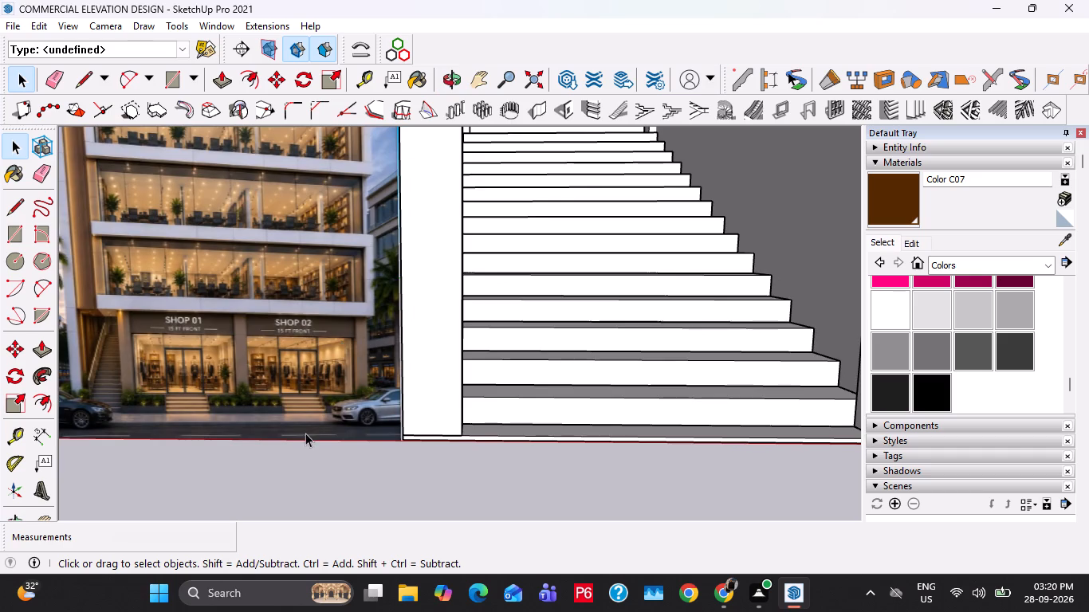
{"action": "scroll", "coordinate": [305, 433], "scroll_direction": "up", "scroll_amount": 14}
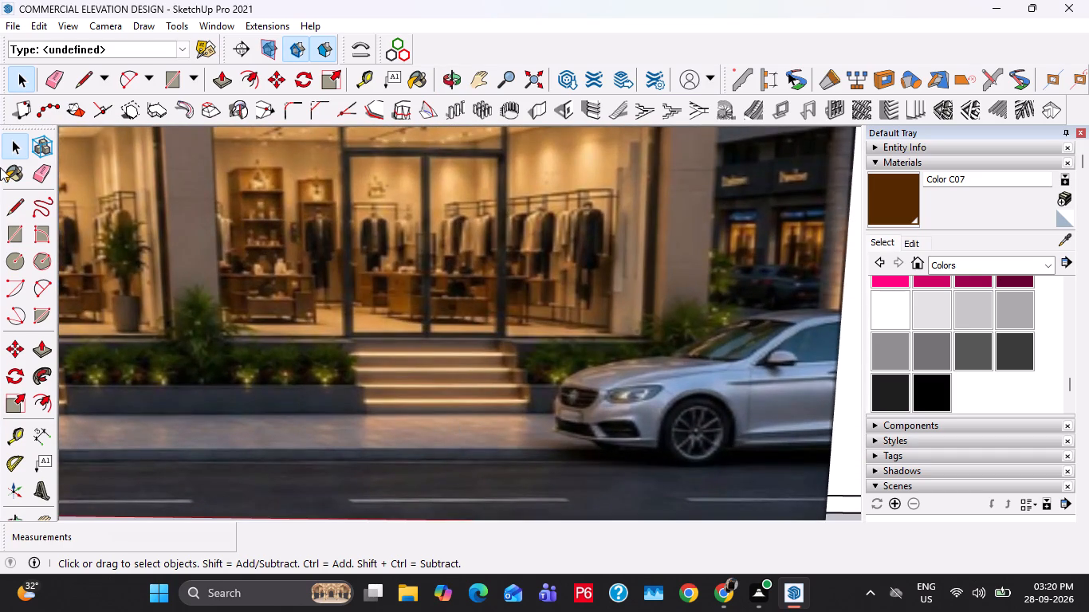
{"action": "scroll", "coordinate": [375, 315], "scroll_direction": "down", "scroll_amount": 3}
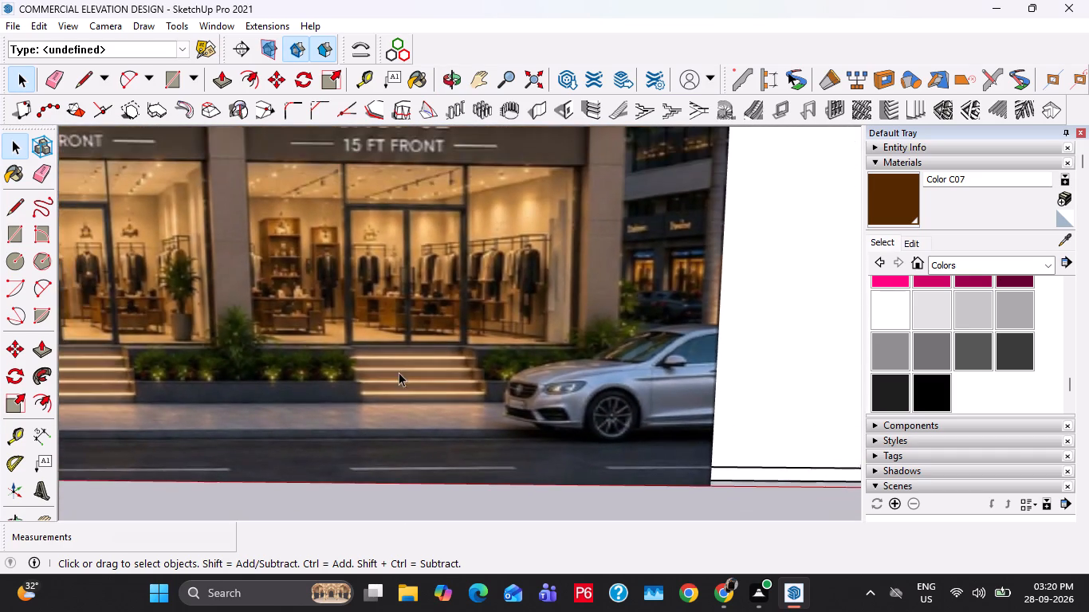
{"action": "scroll", "coordinate": [405, 371], "scroll_direction": "up", "scroll_amount": 3}
{"action": "scroll", "coordinate": [346, 340], "scroll_direction": "down", "scroll_amount": 10}
{"action": "middle_click_drag", "start_coordinate": [474, 376], "coordinate": [475, 368]}
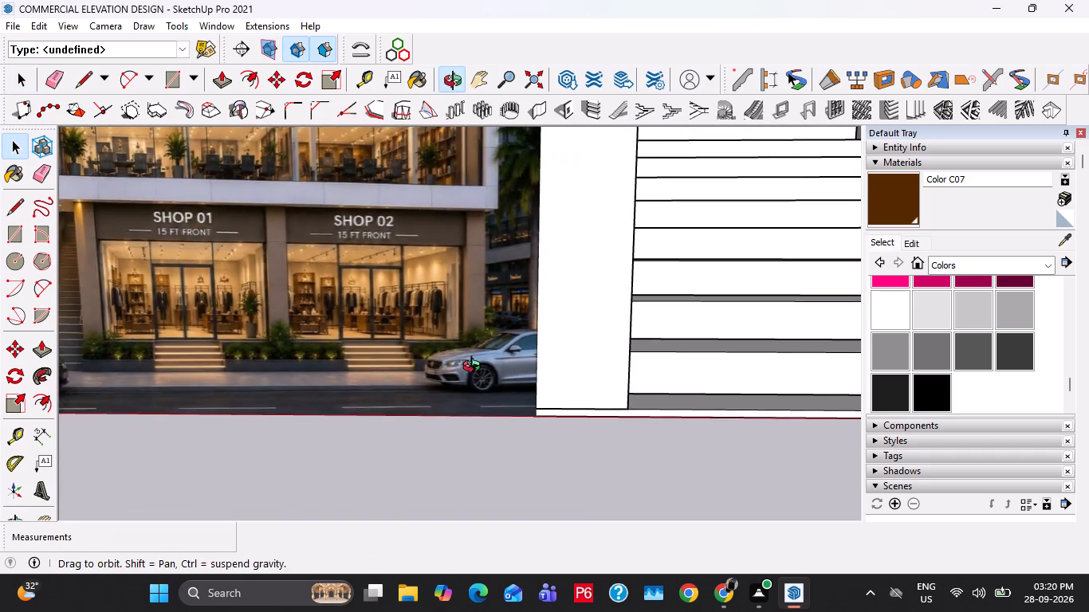
Open the building's base slab group and push/pull its underside down 2'6" to form a plinth.
{"action": "middle_click_drag", "start_coordinate": [475, 368], "coordinate": [496, 275]}
{"action": "double_click", "coordinate": [580, 411]}
{"action": "key", "text": "p"}
{"action": "left_click", "coordinate": [578, 422]}
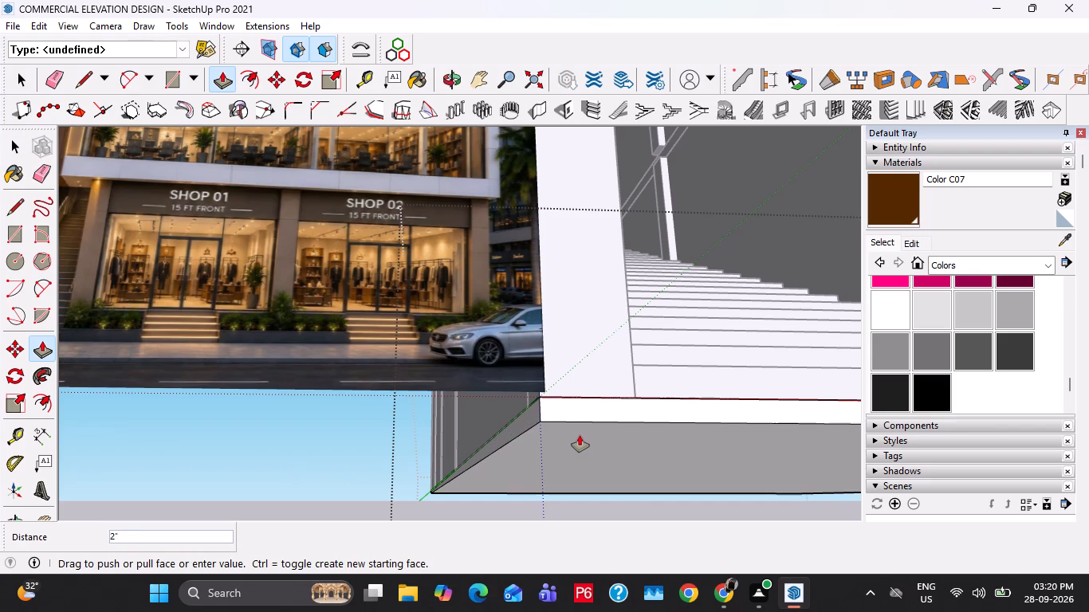
{"action": "key", "text": "2"}
{"action": "type", "text": "'6\""}
{"action": "key", "text": "Return"}
{"action": "scroll", "coordinate": [537, 368], "scroll_direction": "down", "scroll_amount": 8}
{"action": "key", "text": "space"}
{"action": "middle_click_drag", "start_coordinate": [590, 401], "coordinate": [521, 549]}
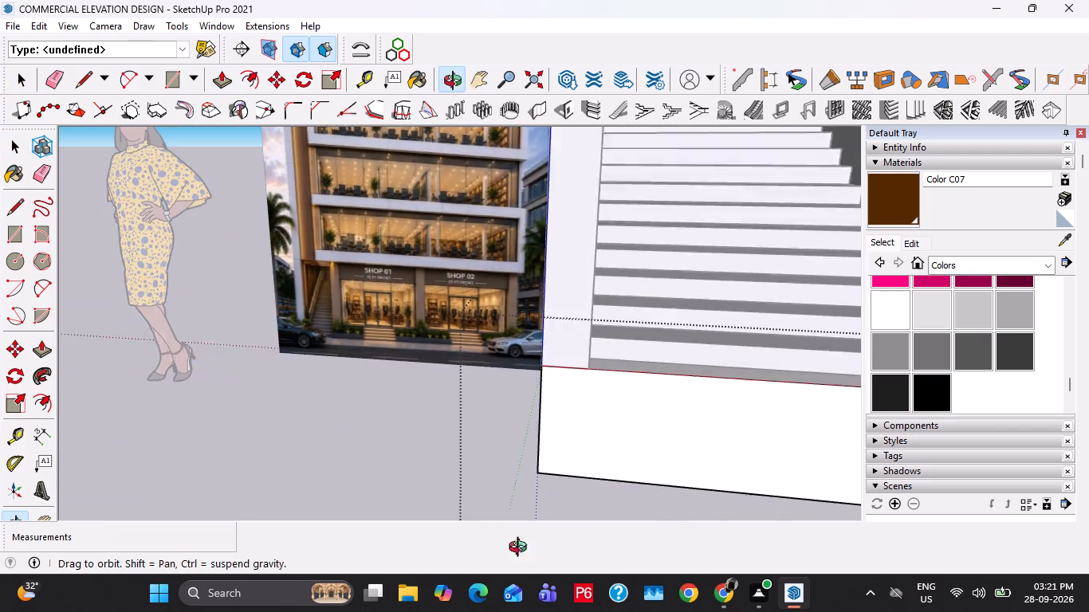
{"action": "middle_click_drag", "start_coordinate": [521, 549], "coordinate": [517, 566]}
{"action": "key", "text": "Escape"}
{"action": "key", "text": "Escape"}
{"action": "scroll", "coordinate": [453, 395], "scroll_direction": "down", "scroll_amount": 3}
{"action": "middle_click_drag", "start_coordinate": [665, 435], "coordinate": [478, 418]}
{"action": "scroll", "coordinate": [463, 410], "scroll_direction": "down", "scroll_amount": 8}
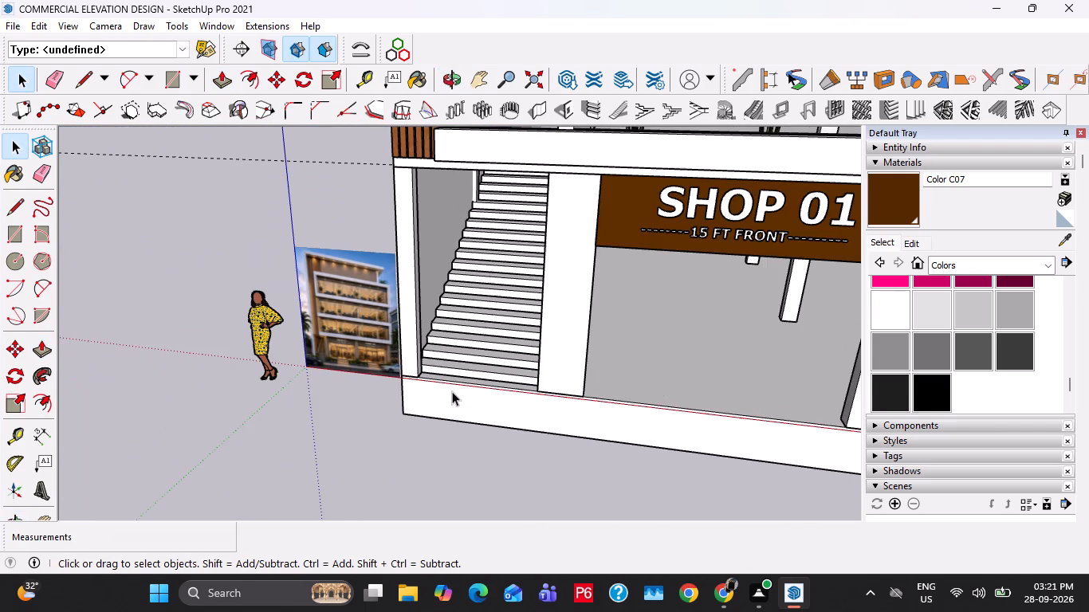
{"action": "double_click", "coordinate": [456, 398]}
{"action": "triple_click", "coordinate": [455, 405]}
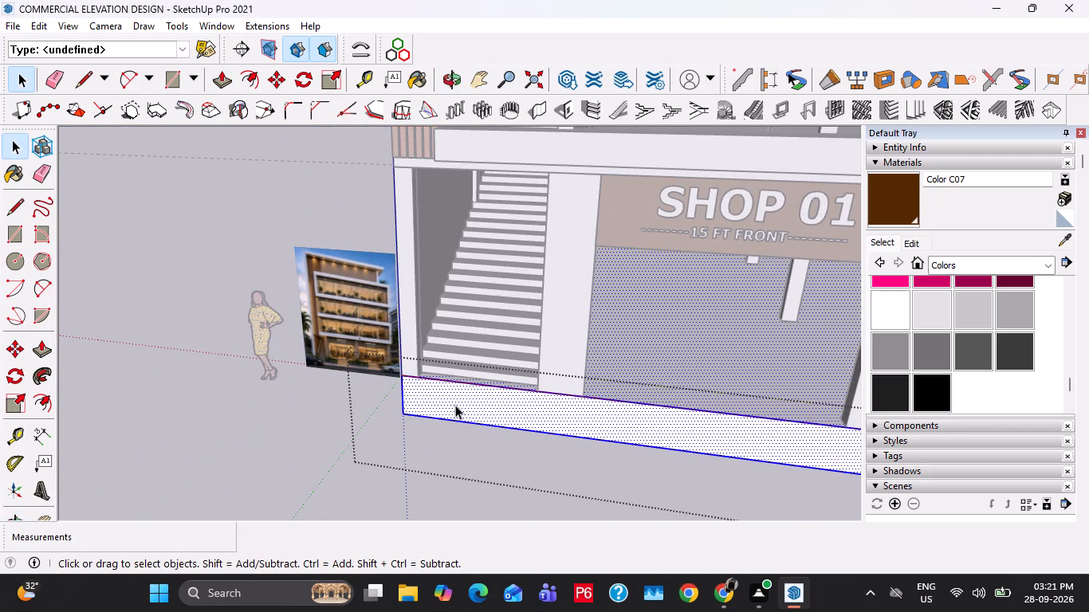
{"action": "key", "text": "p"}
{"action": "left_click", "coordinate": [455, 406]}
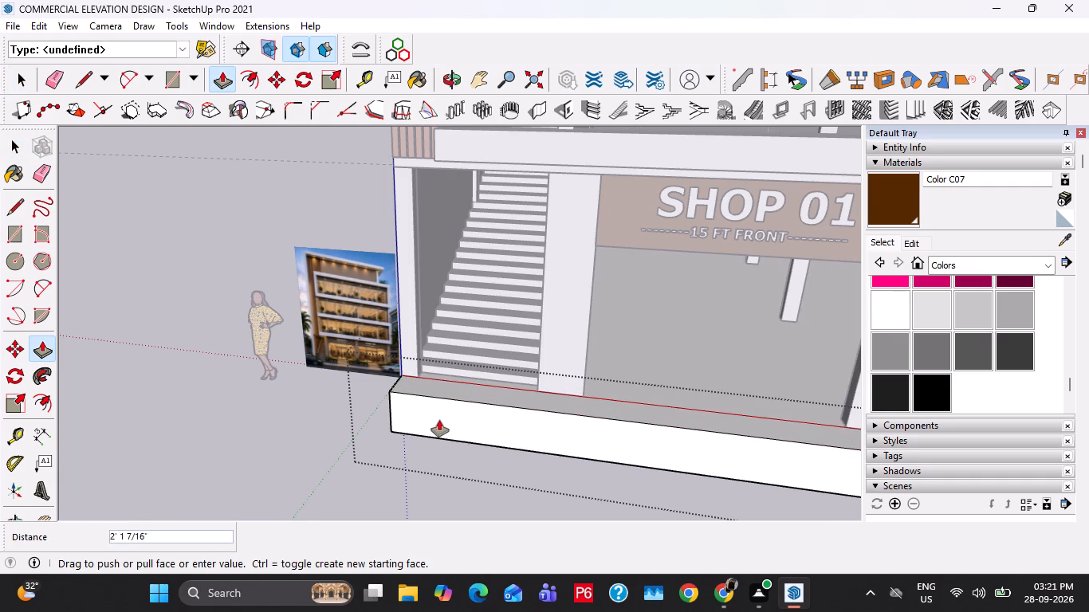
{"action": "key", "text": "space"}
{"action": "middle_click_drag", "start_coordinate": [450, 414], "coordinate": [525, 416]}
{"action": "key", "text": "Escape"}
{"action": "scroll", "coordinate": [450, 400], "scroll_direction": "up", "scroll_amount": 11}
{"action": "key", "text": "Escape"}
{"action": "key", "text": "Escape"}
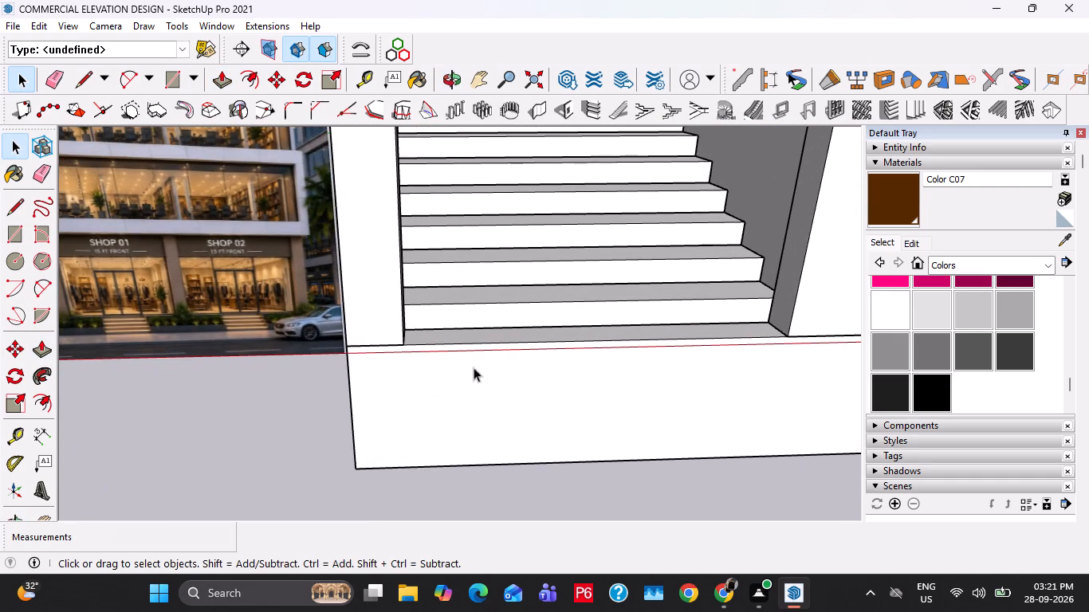
Place a horizontal guide 6" below the top front edge of the plinth in front of the staircase.
{"action": "key", "text": "t"}
{"action": "left_click", "coordinate": [486, 342]}
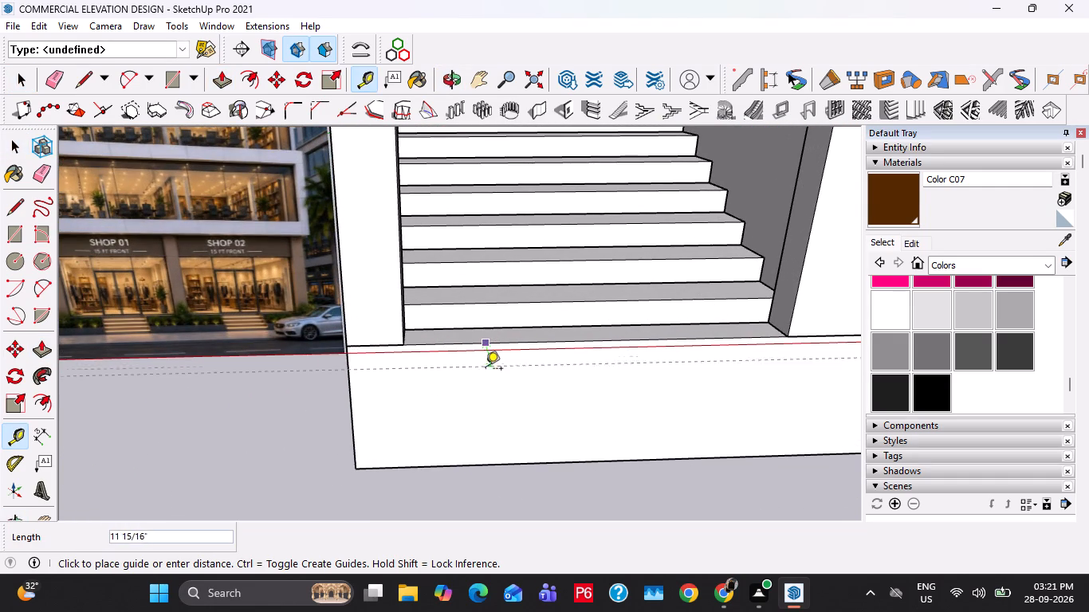
{"action": "type", "text": "6\""}
{"action": "key", "text": "Return"}
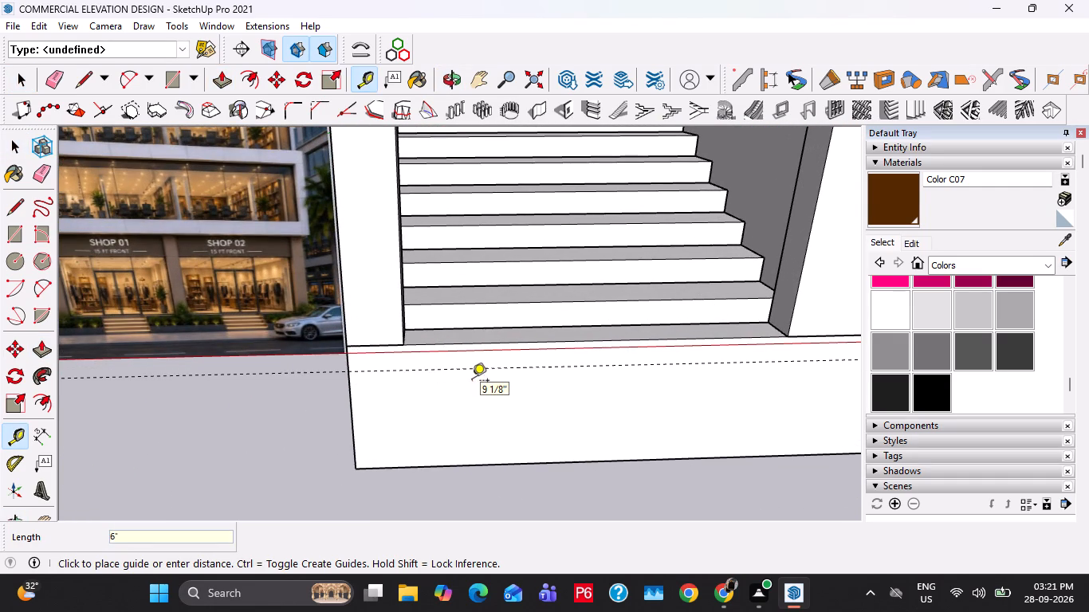
{"action": "key", "text": "space"}
Compare the plinth edge in front of the staircase and SHOP 01 with the entrance steps in the reference image.
{"action": "key", "text": "r"}
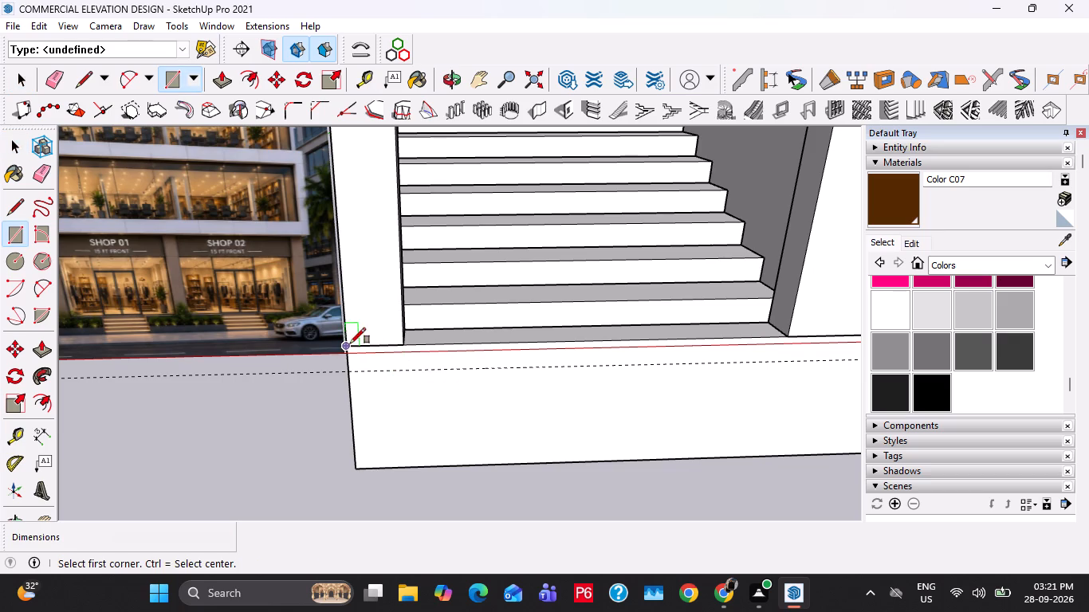
{"action": "scroll", "coordinate": [372, 353], "scroll_direction": "down", "scroll_amount": 7}
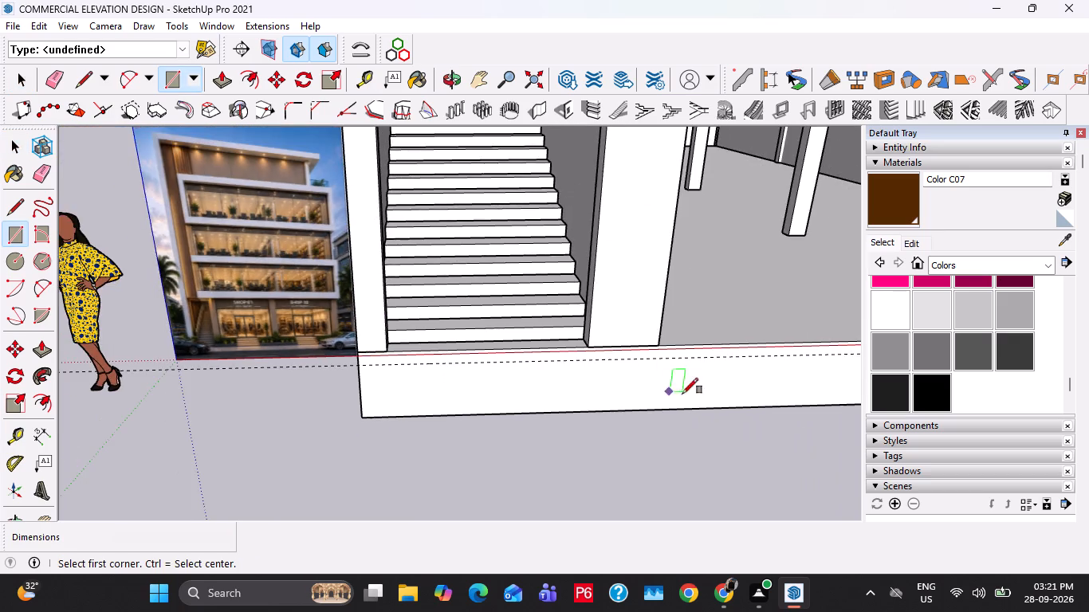
{"action": "middle_click_drag", "start_coordinate": [679, 394], "coordinate": [346, 427], "text": "shift"}
{"action": "key", "text": "space"}
{"action": "scroll", "coordinate": [560, 375], "scroll_direction": "up", "scroll_amount": 3}
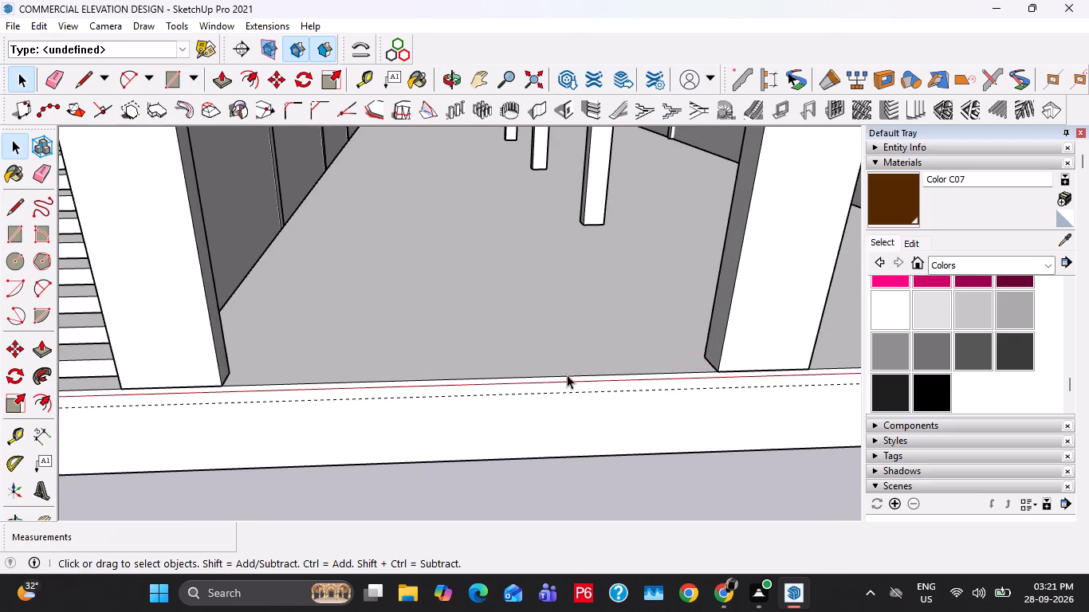
{"action": "scroll", "coordinate": [586, 375], "scroll_direction": "up", "scroll_amount": 1}
{"action": "scroll", "coordinate": [589, 372], "scroll_direction": "down", "scroll_amount": 8}
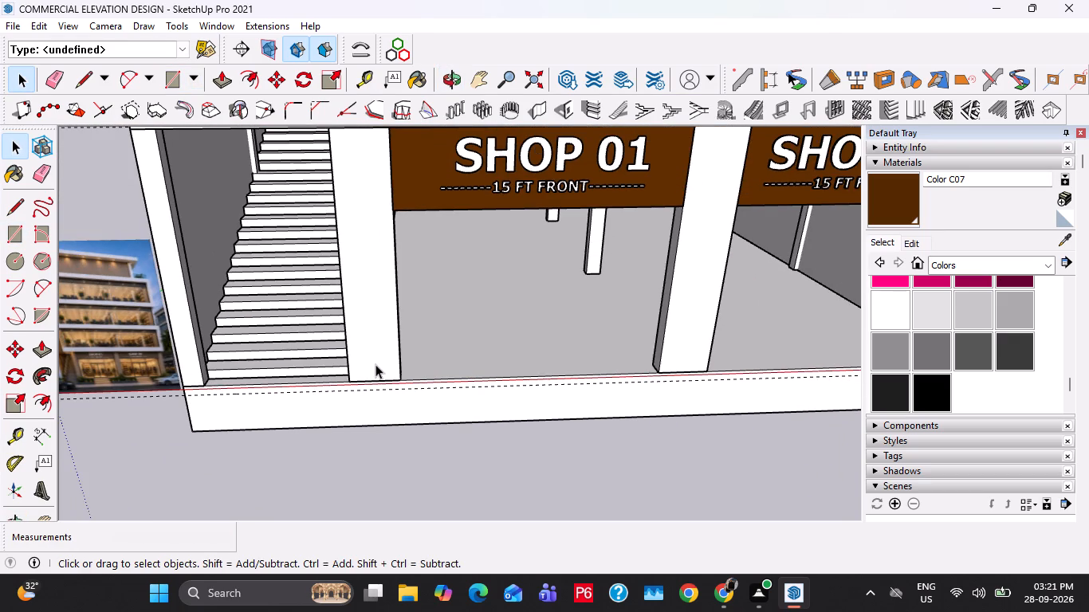
{"action": "middle_click_drag", "start_coordinate": [265, 372], "coordinate": [314, 365]}
{"action": "scroll", "coordinate": [183, 387], "scroll_direction": "up", "scroll_amount": 20}
{"action": "scroll", "coordinate": [183, 387], "scroll_direction": "up", "scroll_amount": 2}
{"action": "scroll", "coordinate": [109, 371], "scroll_direction": "down", "scroll_amount": 6}
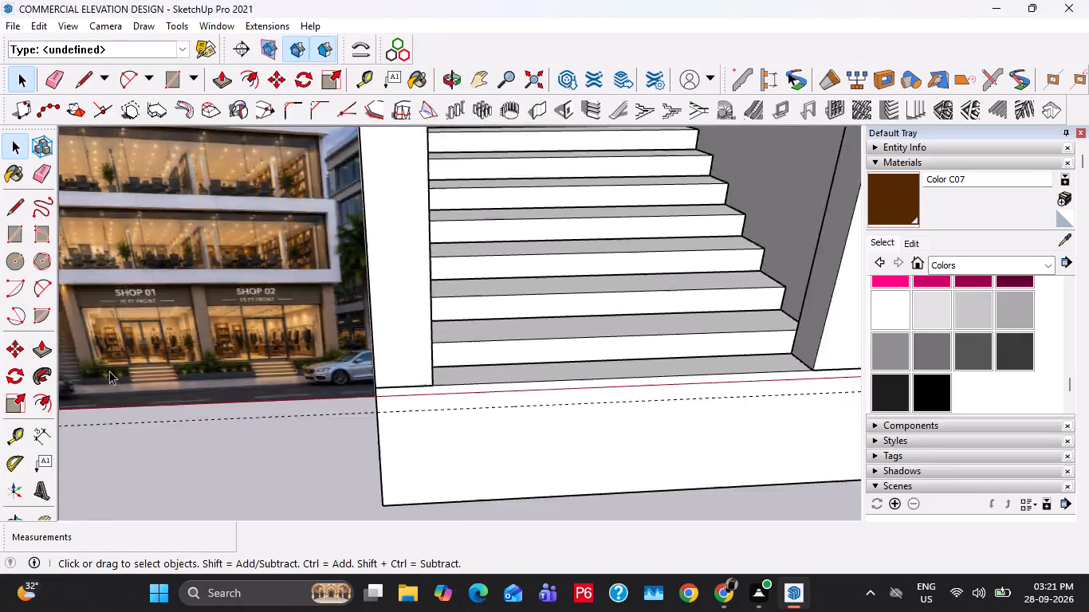
Place a guide across the SHOP 01 floor, 6.5' from the inner side of the column beside the staircase.
{"action": "scroll", "coordinate": [109, 371], "scroll_direction": "down", "scroll_amount": 5}
{"action": "middle_click_drag", "start_coordinate": [593, 422], "coordinate": [202, 513]}
{"action": "scroll", "coordinate": [237, 500], "scroll_direction": "up", "scroll_amount": 11}
{"action": "key", "text": "t"}
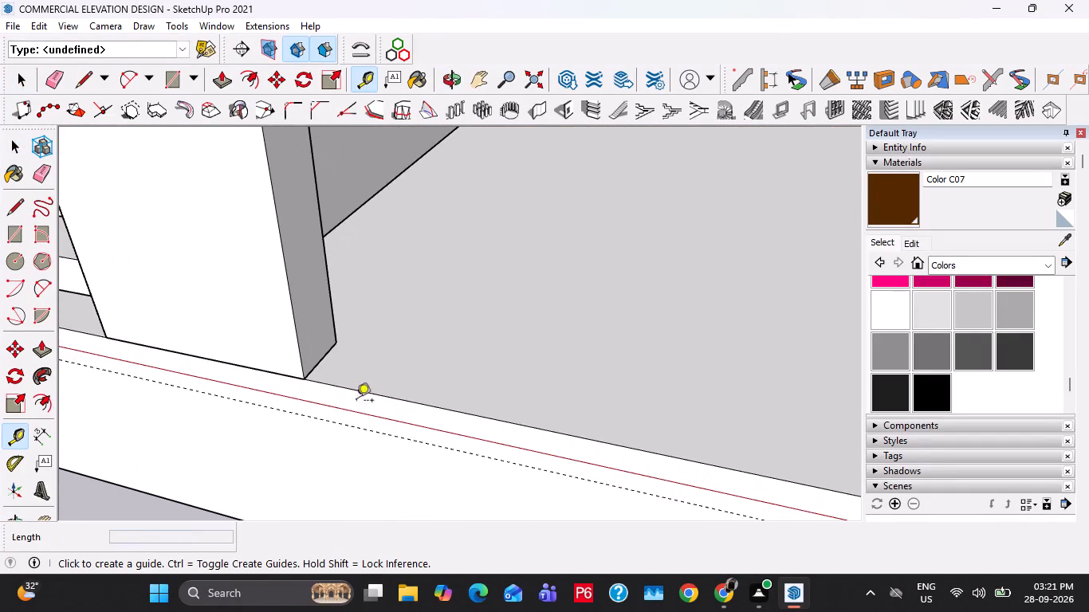
{"action": "left_click", "coordinate": [314, 359]}
{"action": "scroll", "coordinate": [411, 392], "scroll_direction": "down", "scroll_amount": 16}
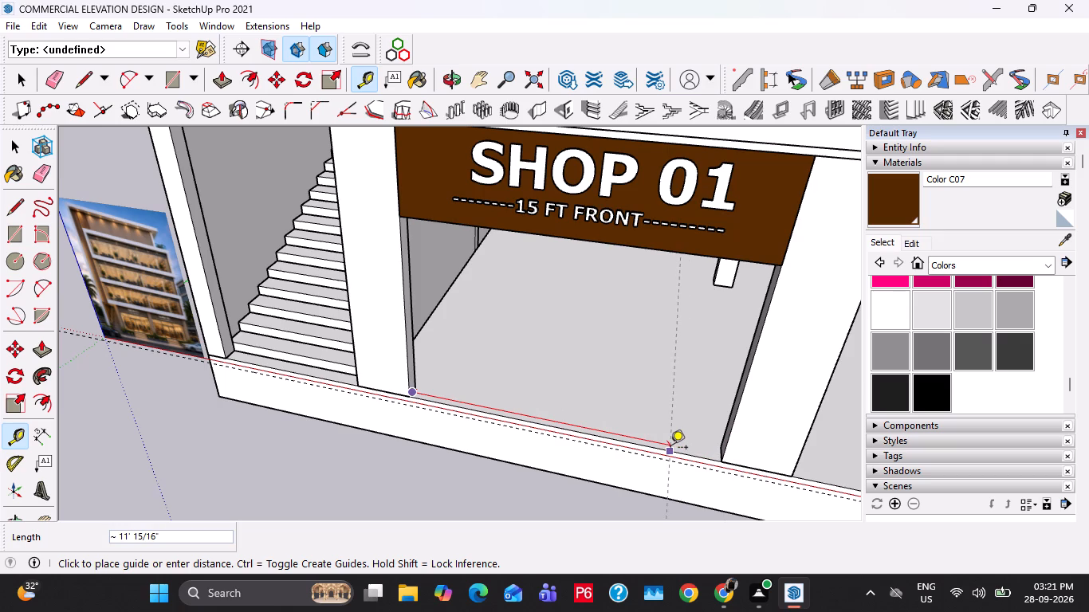
{"action": "type", "text": "7."}
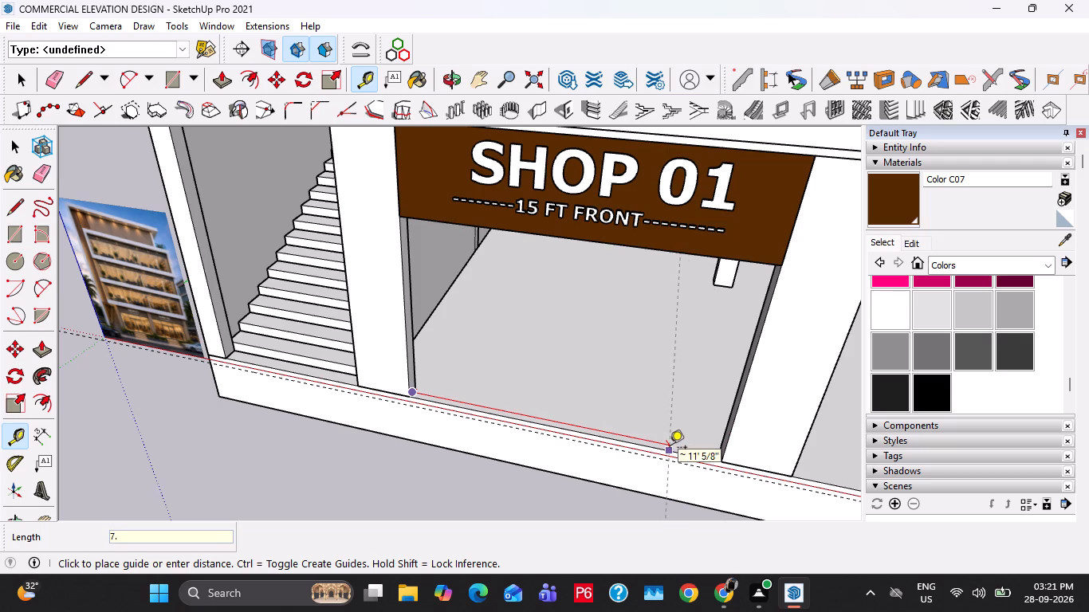
{"action": "key", "text": "BackSpace"}
{"action": "key", "text": "BackSpace"}
{"action": "type", "text": "6.5'"}
{"action": "key", "text": "Return"}
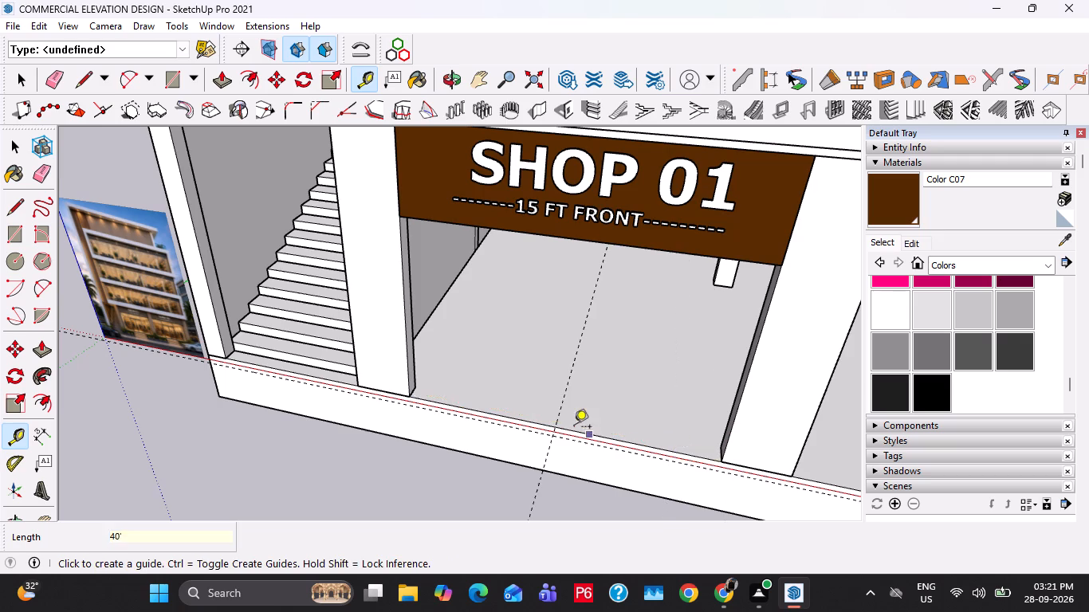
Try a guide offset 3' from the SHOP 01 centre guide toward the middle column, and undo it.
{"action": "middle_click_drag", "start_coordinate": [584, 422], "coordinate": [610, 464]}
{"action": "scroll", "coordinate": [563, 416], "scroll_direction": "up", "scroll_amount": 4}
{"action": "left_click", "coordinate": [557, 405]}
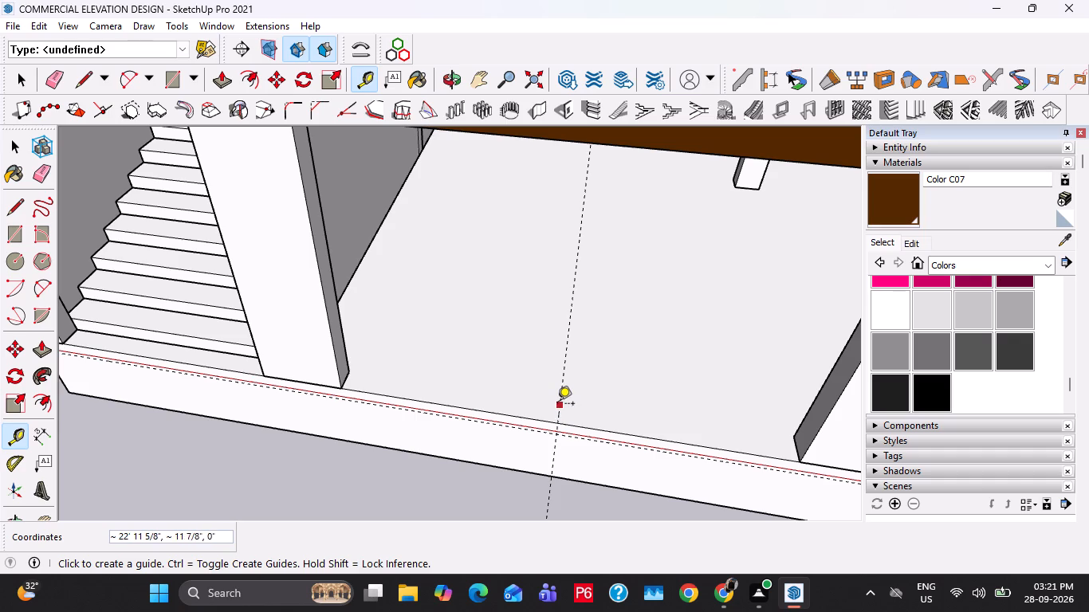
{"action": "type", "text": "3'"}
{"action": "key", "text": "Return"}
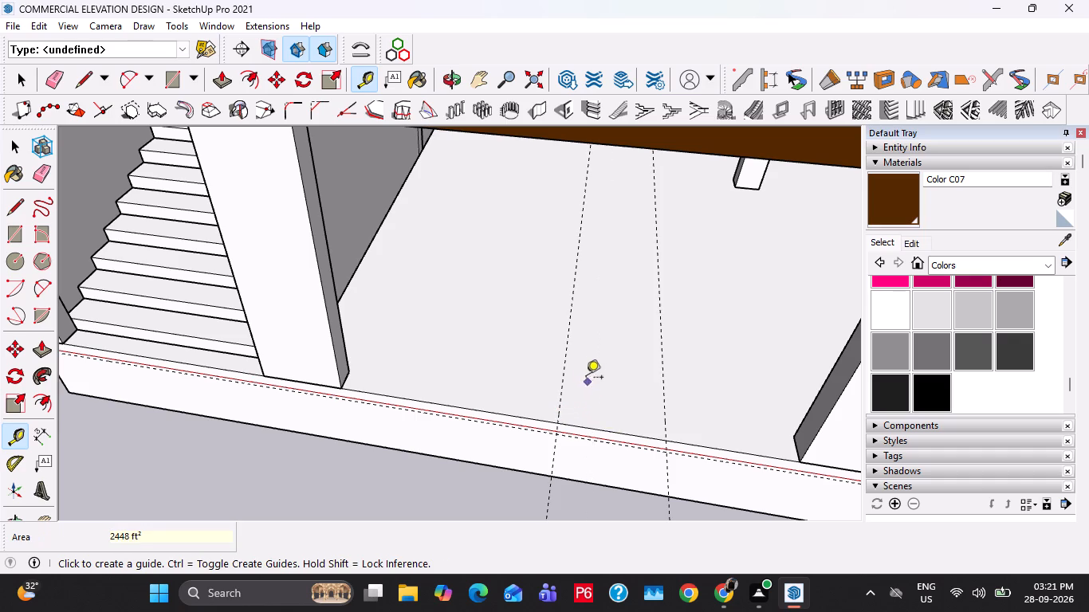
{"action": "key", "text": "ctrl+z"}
Add guides 2'6" to either side of the SHOP 01 centre guide to mark the entrance step's width.
{"action": "left_click", "coordinate": [568, 372]}
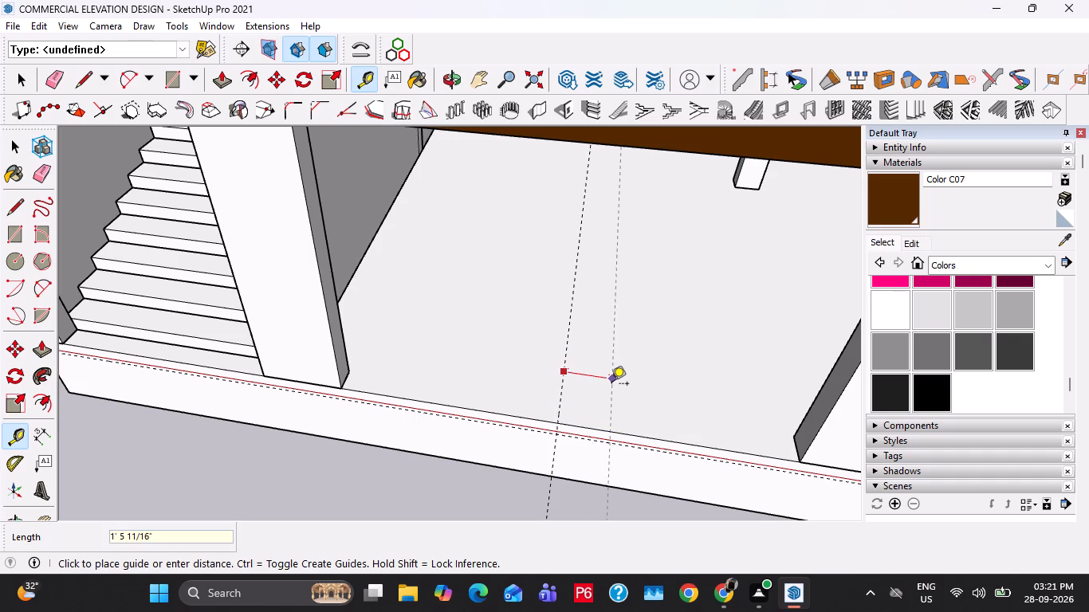
{"action": "key", "text": "2"}
{"action": "key", "text": "apostrophe"}
{"action": "key", "text": "6"}
{"action": "key", "text": "shift+quotedbl"}
{"action": "key", "text": "Return"}
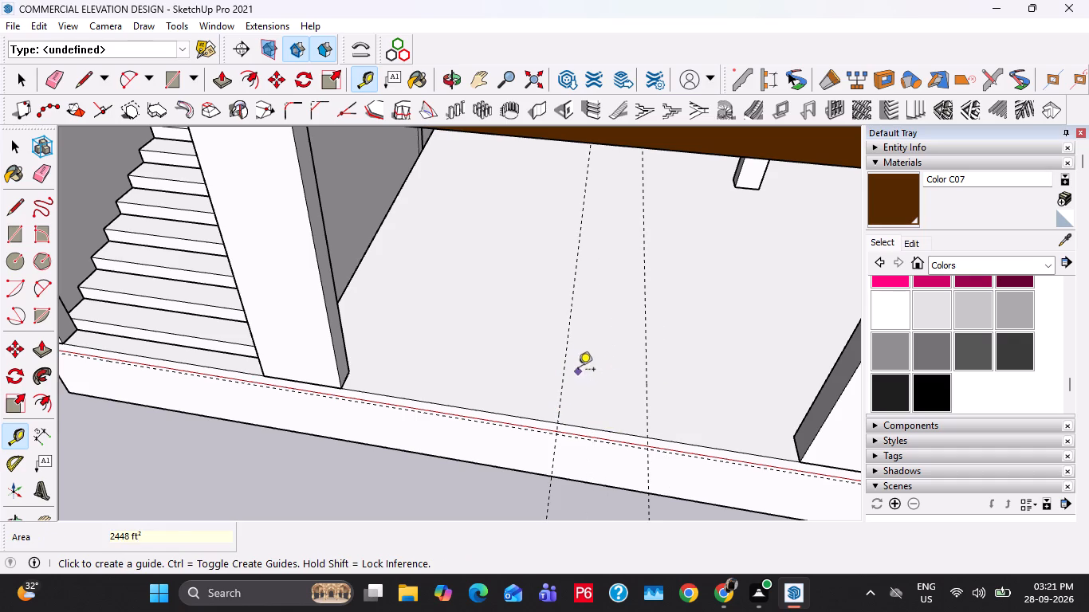
{"action": "left_click", "coordinate": [568, 362]}
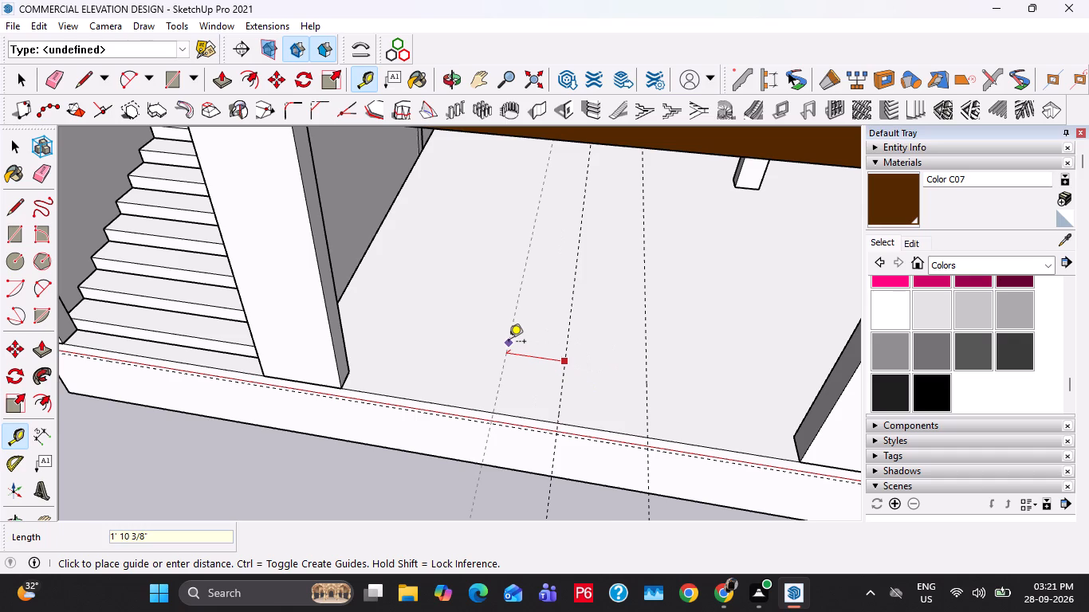
{"action": "type", "text": "2'6\""}
{"action": "key", "text": "Return"}
Place a guide on the SHOP 01 floor 1' back from the front floor edge and parallel to it.
{"action": "scroll", "coordinate": [513, 389], "scroll_direction": "up", "scroll_amount": 3}
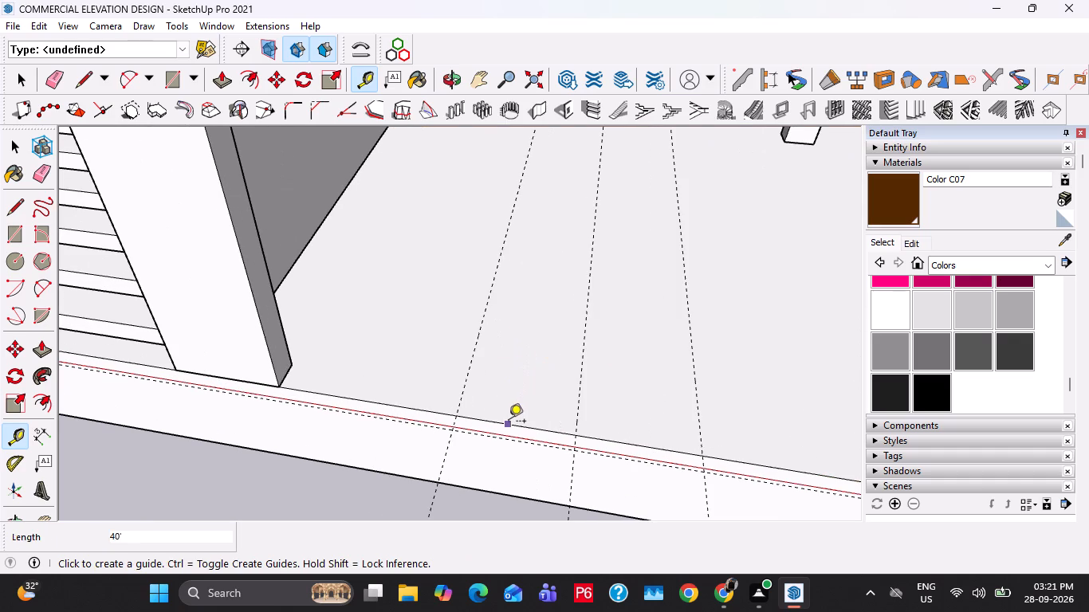
{"action": "left_click", "coordinate": [508, 402]}
{"action": "key", "text": "space"}
{"action": "key", "text": "t"}
{"action": "left_click", "coordinate": [507, 422]}
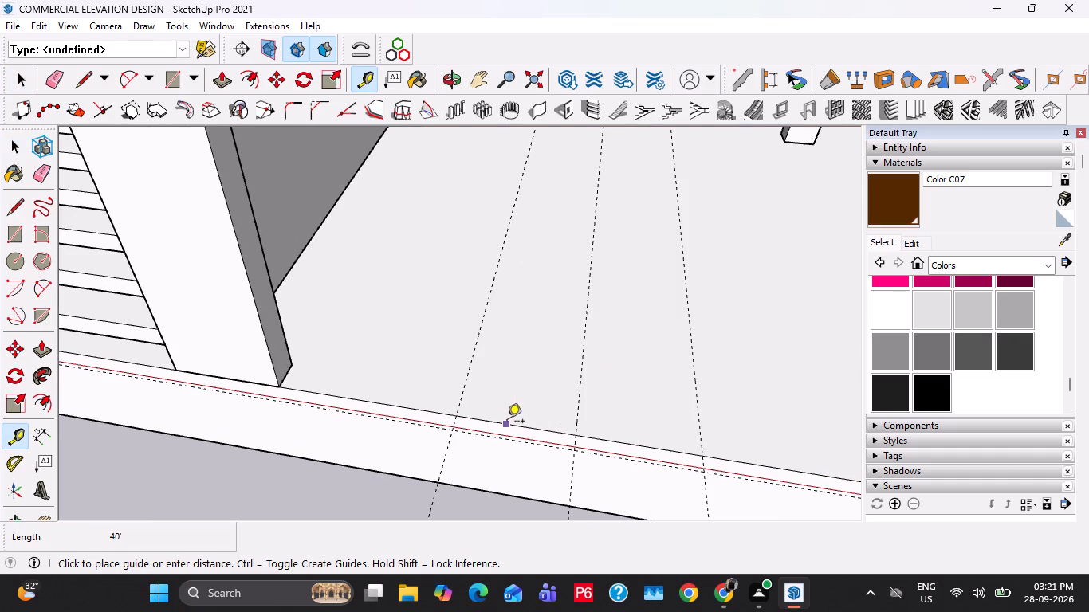
{"action": "key", "text": "1"}
{"action": "key", "text": "apostrophe"}
{"action": "key", "text": "Return"}
{"action": "key", "text": "space"}
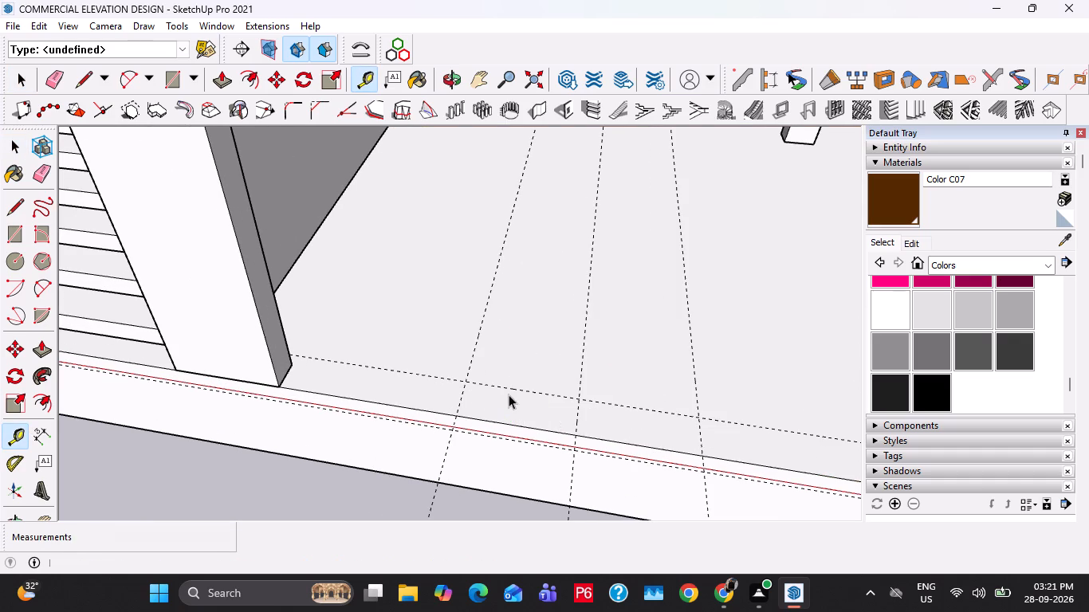
Draw a 5' by 1' rectangle between the guides at the SHOP 01 floor edge and push/pull it up 6".
{"action": "type", "text": "R"}
{"action": "left_click", "coordinate": [470, 381]}
{"action": "left_click", "coordinate": [698, 453]}
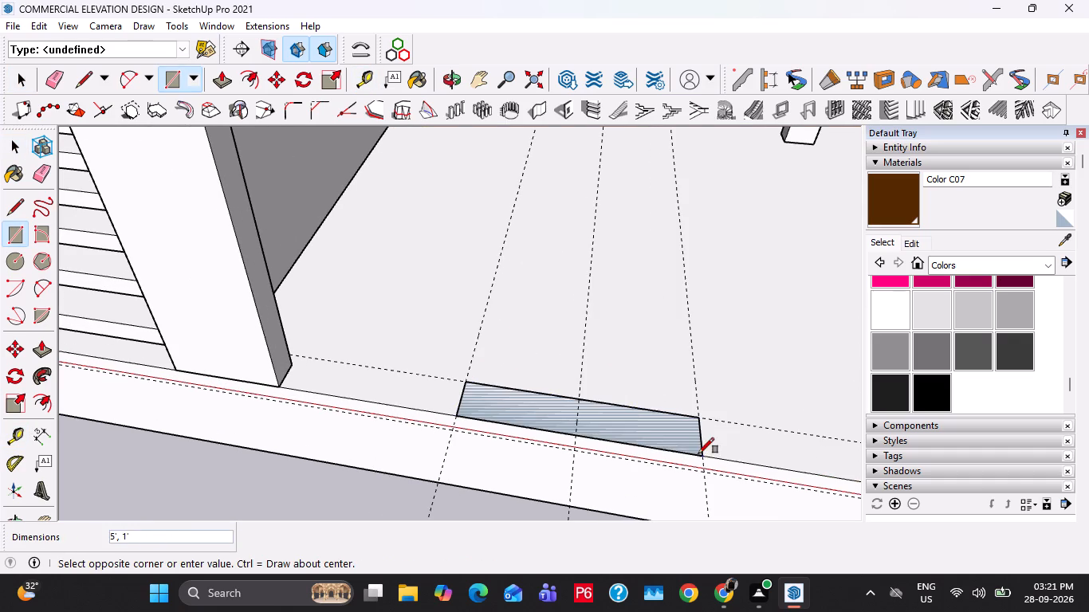
{"action": "key", "text": "space"}
{"action": "key", "text": "p"}
{"action": "left_click", "coordinate": [671, 441]}
{"action": "key", "text": "6"}
{"action": "key", "text": "shift+quotedbl"}
{"action": "key", "text": "Return"}
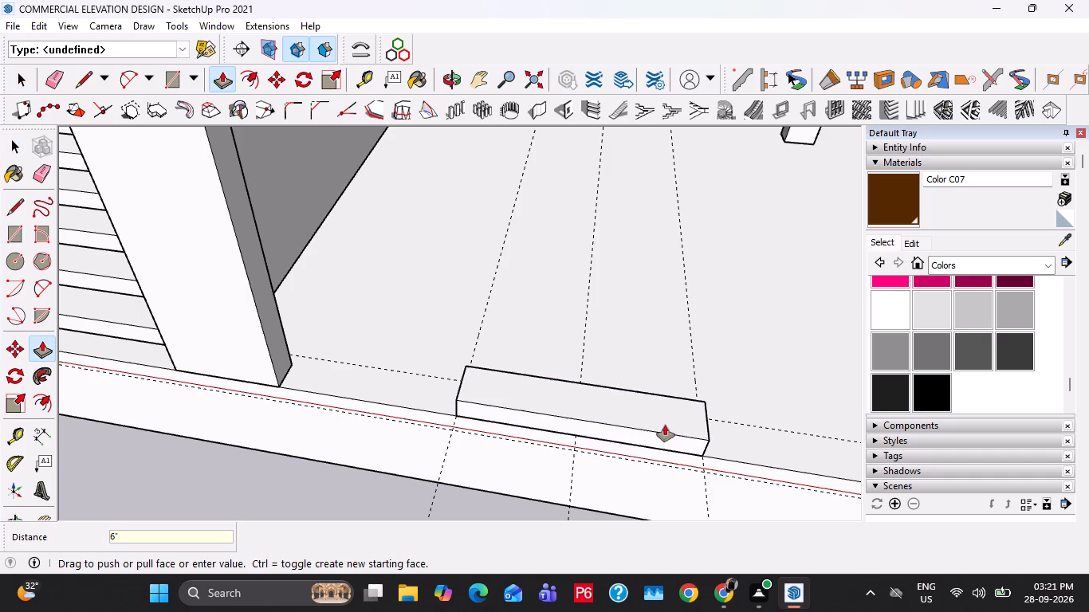
Select all the geometry of the 6" high step block and make it a group.
{"action": "key", "text": "space"}
{"action": "triple_click", "coordinate": [665, 422]}
{"action": "right_click", "coordinate": [665, 422]}
{"action": "left_click", "coordinate": [741, 277]}
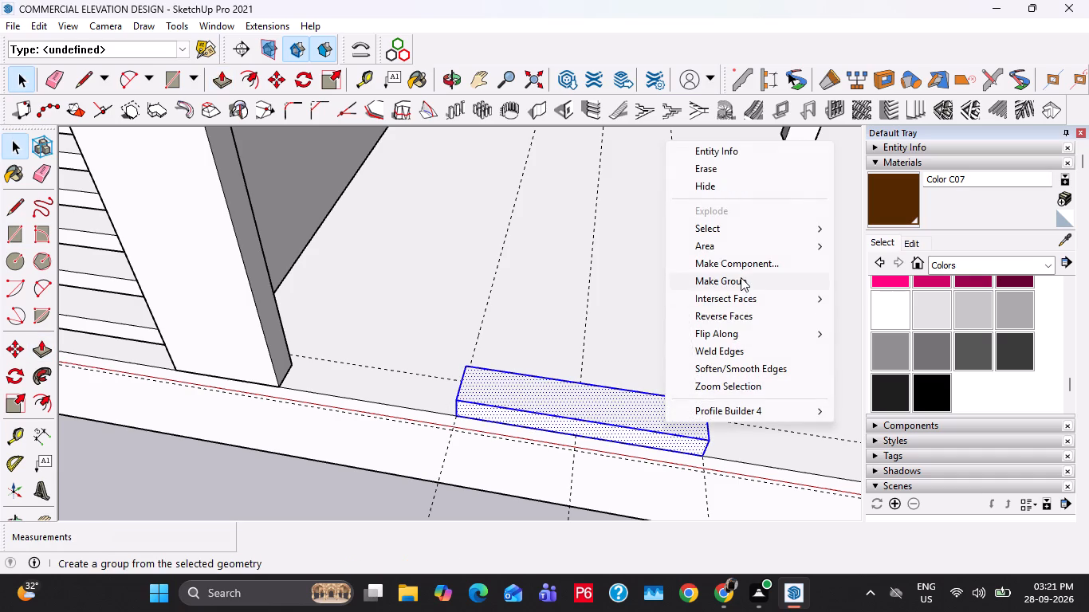
Move the step group 1' out from the plinth face and lower it by 6" twice.
{"action": "middle_click_drag", "start_coordinate": [748, 394], "coordinate": [618, 308]}
{"action": "middle_click_drag", "start_coordinate": [716, 473], "coordinate": [670, 379], "text": "shift"}
{"action": "key", "text": "m"}
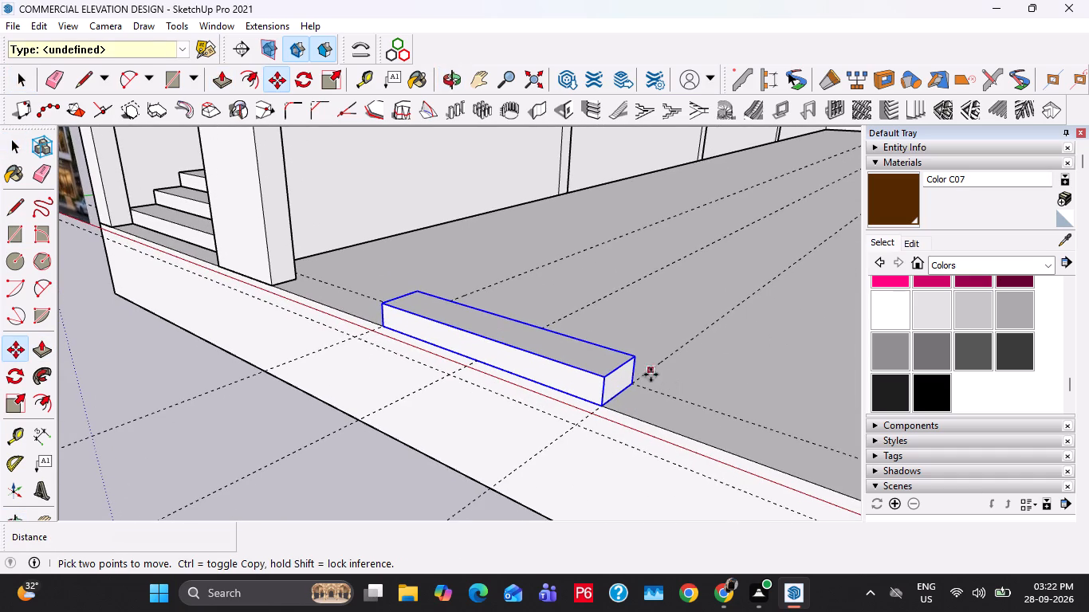
{"action": "left_click", "coordinate": [635, 380]}
{"action": "left_click", "coordinate": [600, 406]}
{"action": "left_click", "coordinate": [600, 386]}
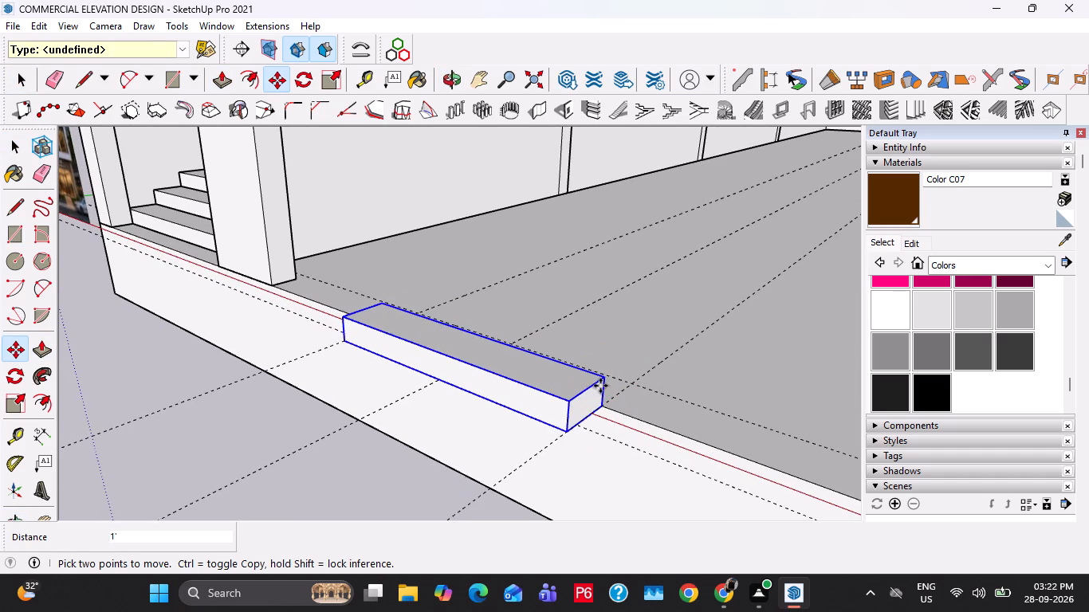
{"action": "double_click", "coordinate": [603, 407]}
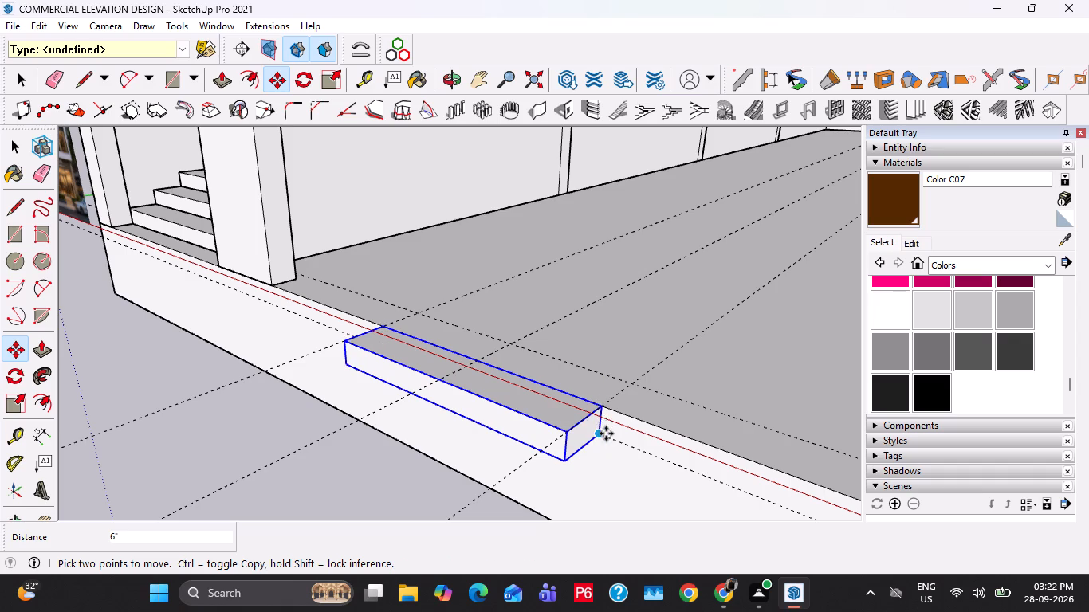
{"action": "left_click", "coordinate": [603, 413]}
{"action": "key", "text": "7"}
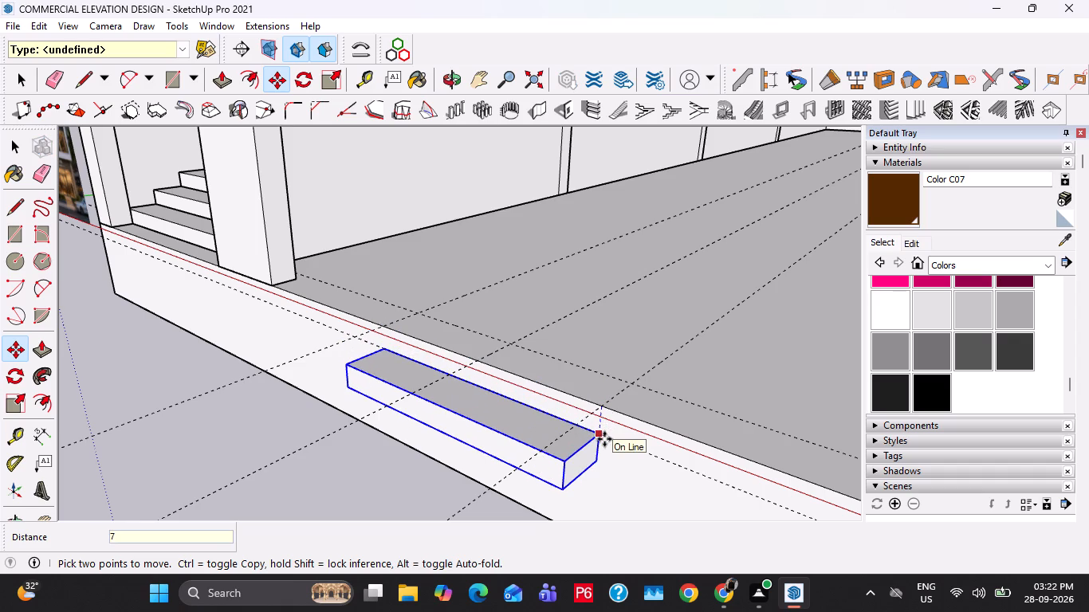
{"action": "key", "text": "BackSpace"}
{"action": "type", "text": "6\""}
{"action": "key", "text": "Return"}
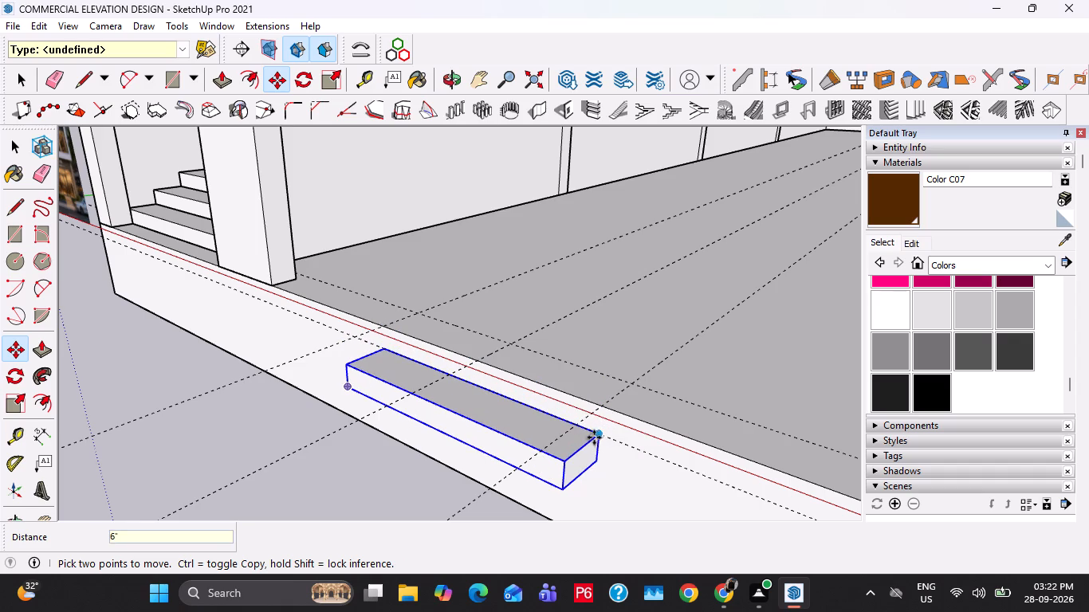
Copy the step block three times down the flight, each copy 1' further out and 6" lower.
{"action": "left_click", "coordinate": [595, 434]}
{"action": "left_click", "coordinate": [560, 488]}
{"action": "middle_click_drag", "start_coordinate": [557, 457], "coordinate": [448, 340], "text": "shift"}
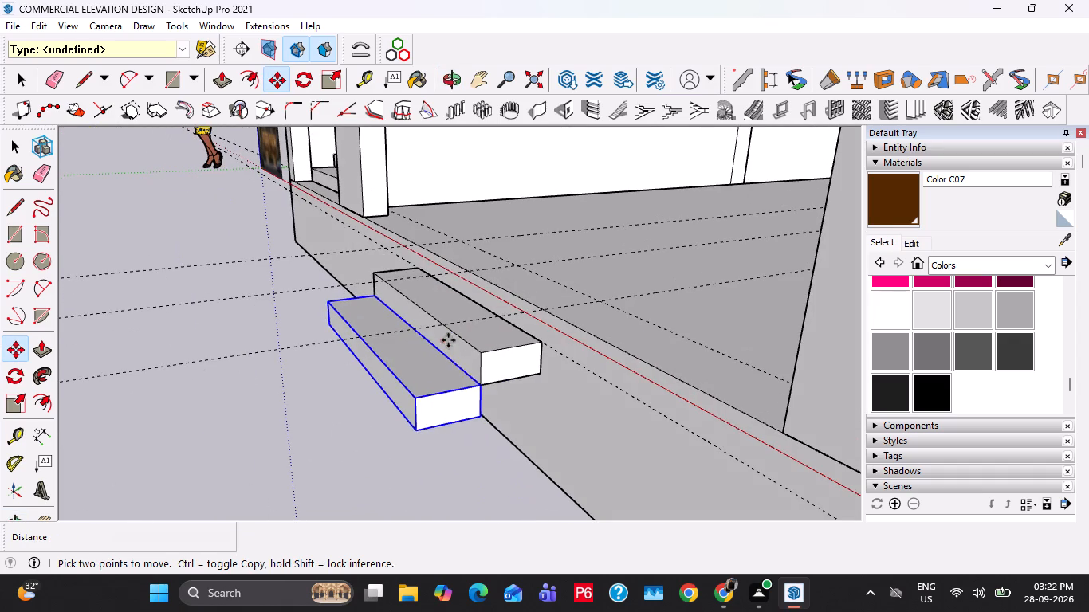
{"action": "middle_click_drag", "start_coordinate": [448, 340], "coordinate": [450, 337], "text": "shift"}
{"action": "left_click", "coordinate": [481, 387]}
{"action": "left_click", "coordinate": [415, 428]}
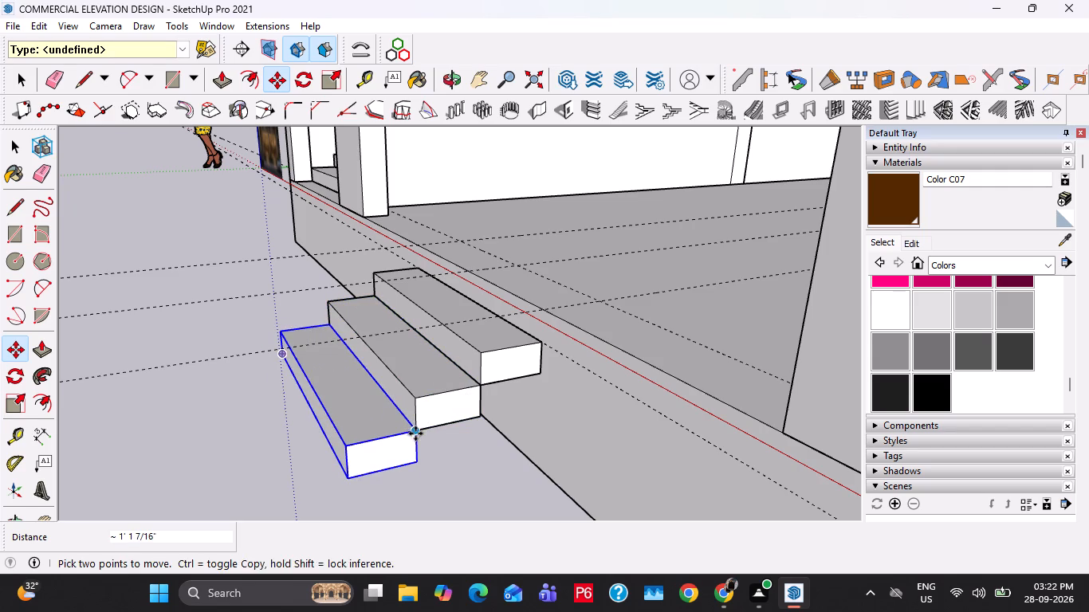
{"action": "left_click", "coordinate": [416, 433]}
{"action": "left_click", "coordinate": [354, 475]}
{"action": "middle_click_drag", "start_coordinate": [363, 456], "coordinate": [418, 270], "text": "shift"}
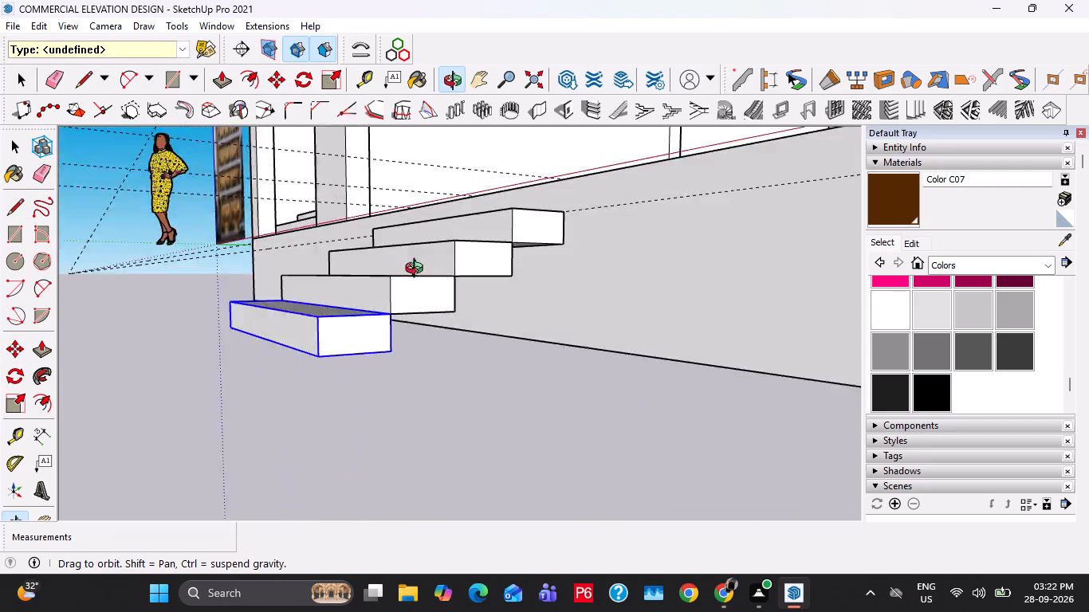
{"action": "middle_click_drag", "start_coordinate": [418, 270], "coordinate": [395, 257], "text": "shift"}
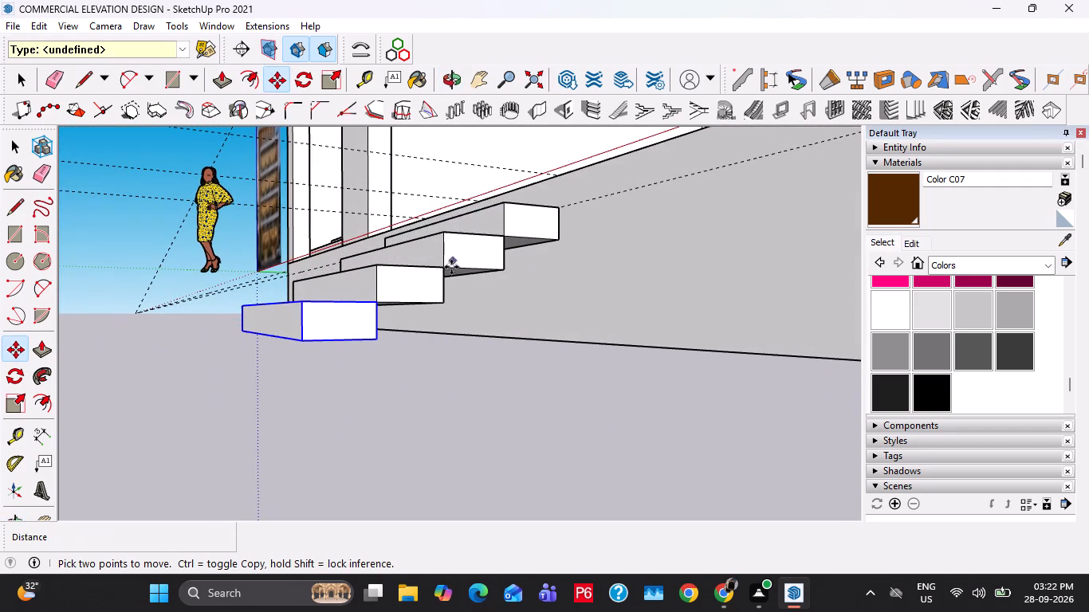
{"action": "key", "text": "space"}
Draw a 3' line from the lowest step's bottom back corner to the plinth face.
{"action": "middle_click_drag", "start_coordinate": [528, 312], "coordinate": [520, 311]}
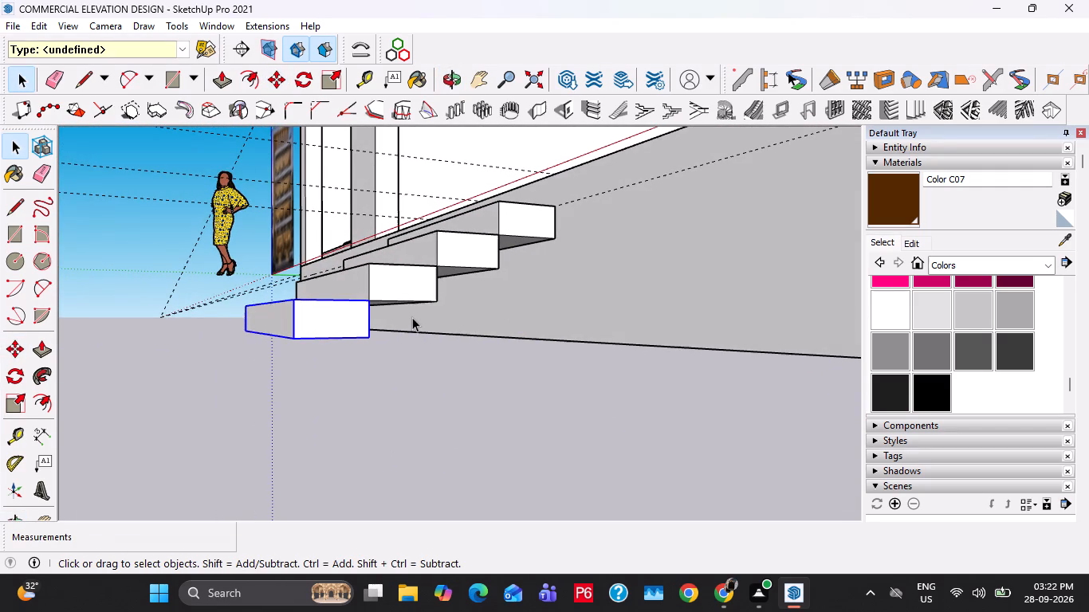
{"action": "key", "text": "l"}
{"action": "left_click", "coordinate": [372, 339]}
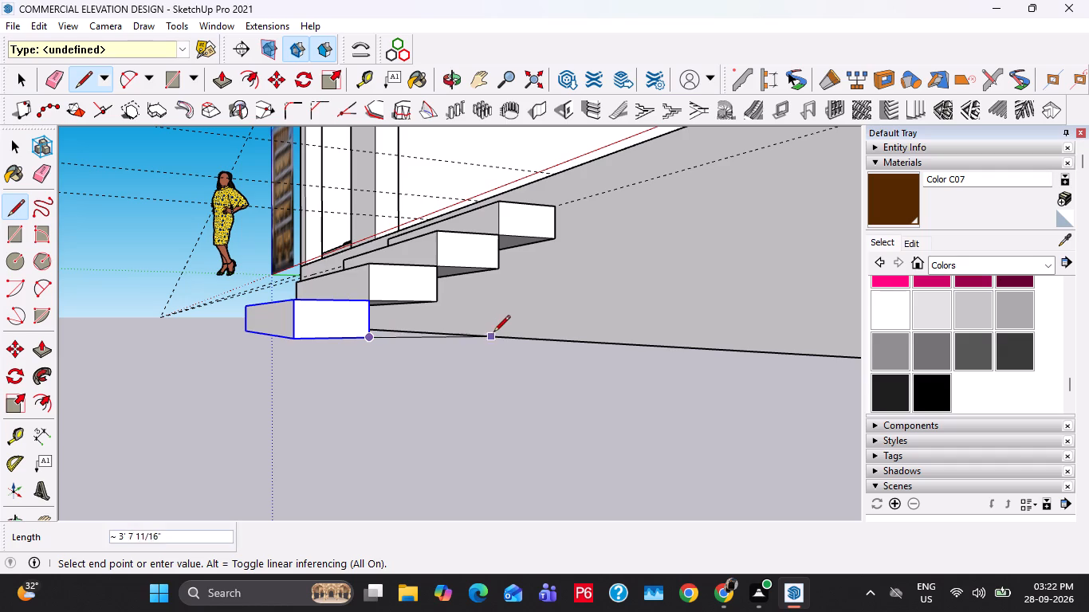
{"action": "middle_click_drag", "start_coordinate": [552, 335], "coordinate": [554, 386]}
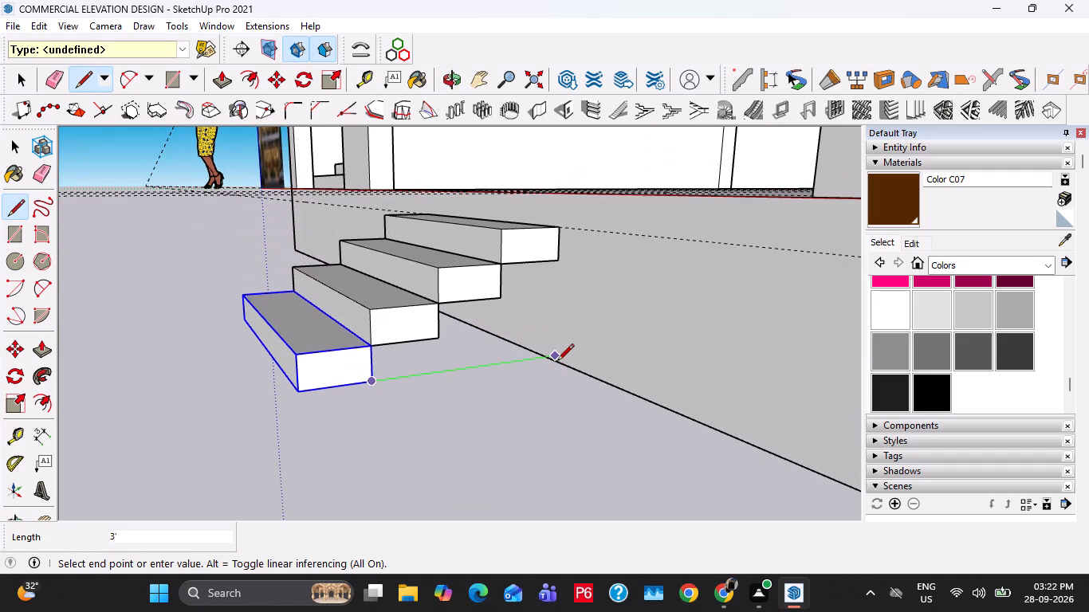
{"action": "left_click", "coordinate": [557, 361]}
Open the plinth group and push its underside up 1" to meet the level of the steps' base.
{"action": "middle_click_drag", "start_coordinate": [571, 322], "coordinate": [571, 257]}
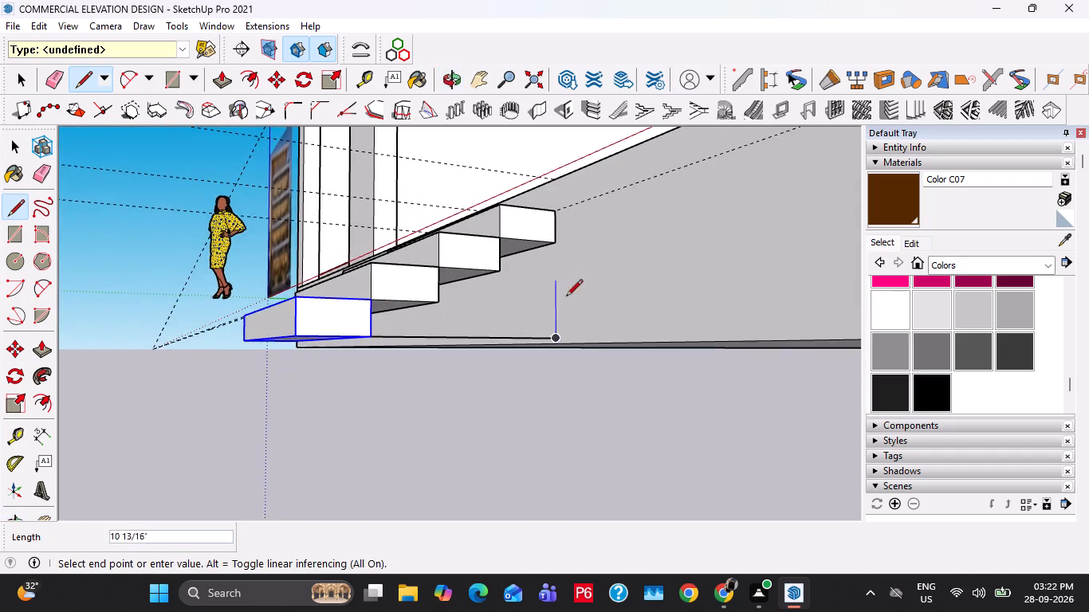
{"action": "scroll", "coordinate": [562, 324], "scroll_direction": "up", "scroll_amount": 4}
{"action": "key", "text": "space"}
{"action": "key", "text": "t"}
{"action": "left_click", "coordinate": [552, 343]}
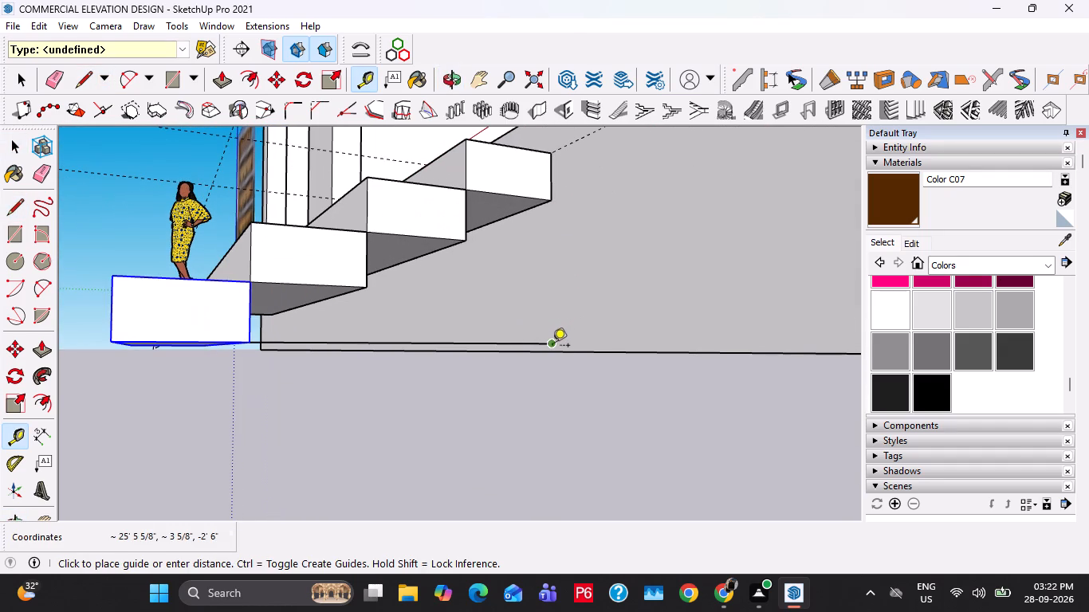
{"action": "key", "text": "space"}
{"action": "middle_click_drag", "start_coordinate": [602, 322], "coordinate": [584, 273]}
{"action": "double_click", "coordinate": [580, 328]}
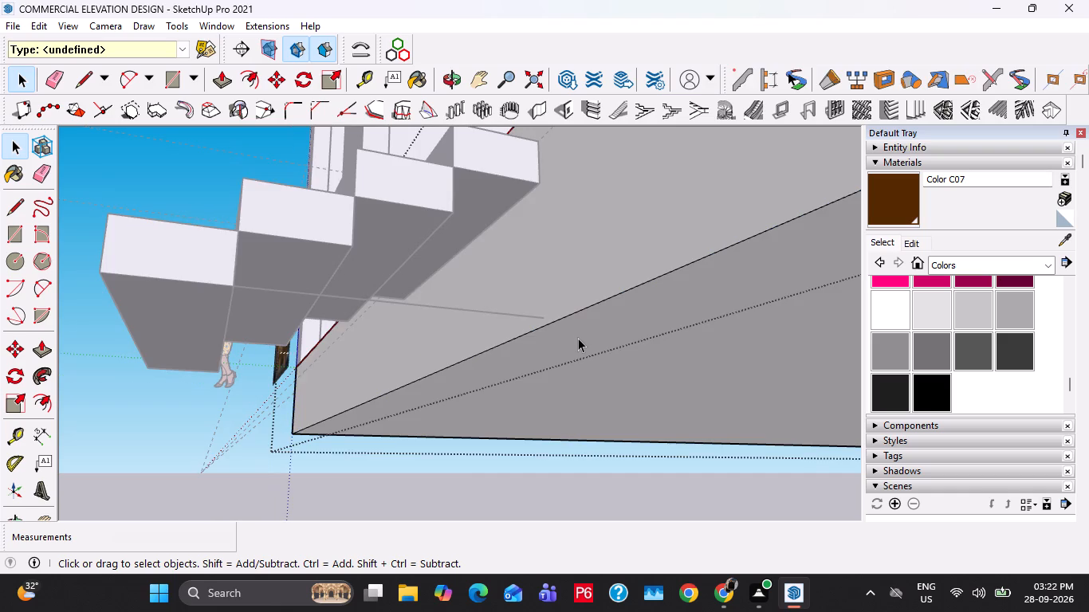
{"action": "key", "text": "p"}
{"action": "left_click", "coordinate": [578, 339]}
{"action": "key", "text": "1"}
{"action": "key", "text": "shift+quotedbl"}
{"action": "key", "text": "Return"}
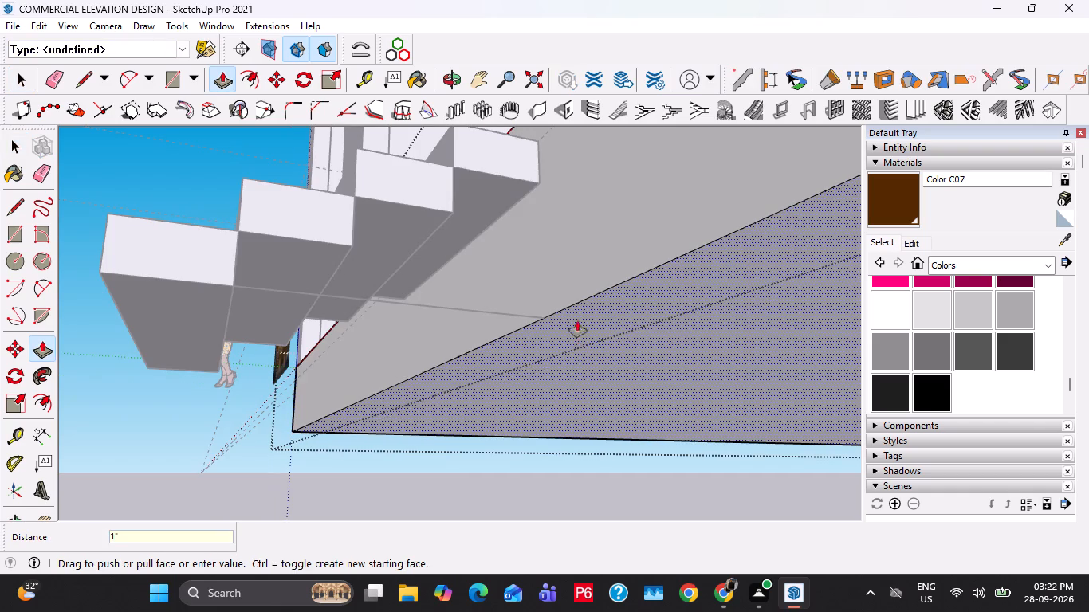
{"action": "key", "text": "space"}
{"action": "middle_click_drag", "start_coordinate": [574, 294], "coordinate": [586, 348]}
{"action": "key", "text": "Escape"}
{"action": "key", "text": "Escape"}
{"action": "key", "text": "Escape"}
Trace the stepped outline under the four blocks from the plinth to the lowest step, closing it into a side face.
{"action": "double_click", "coordinate": [498, 357]}
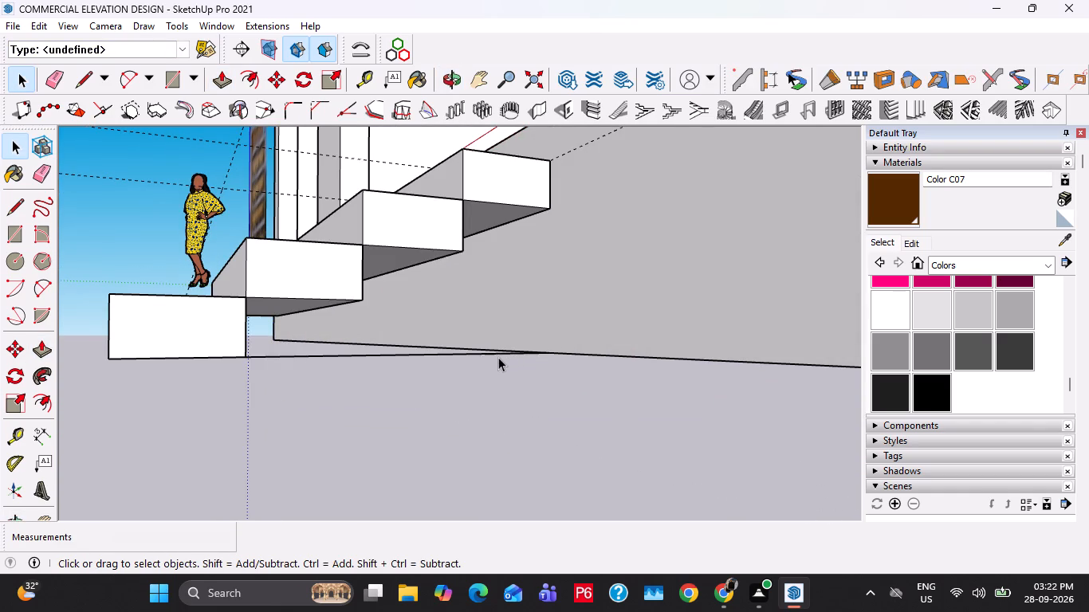
{"action": "triple_click", "coordinate": [423, 358]}
{"action": "middle_click_drag", "start_coordinate": [419, 360], "coordinate": [413, 399]}
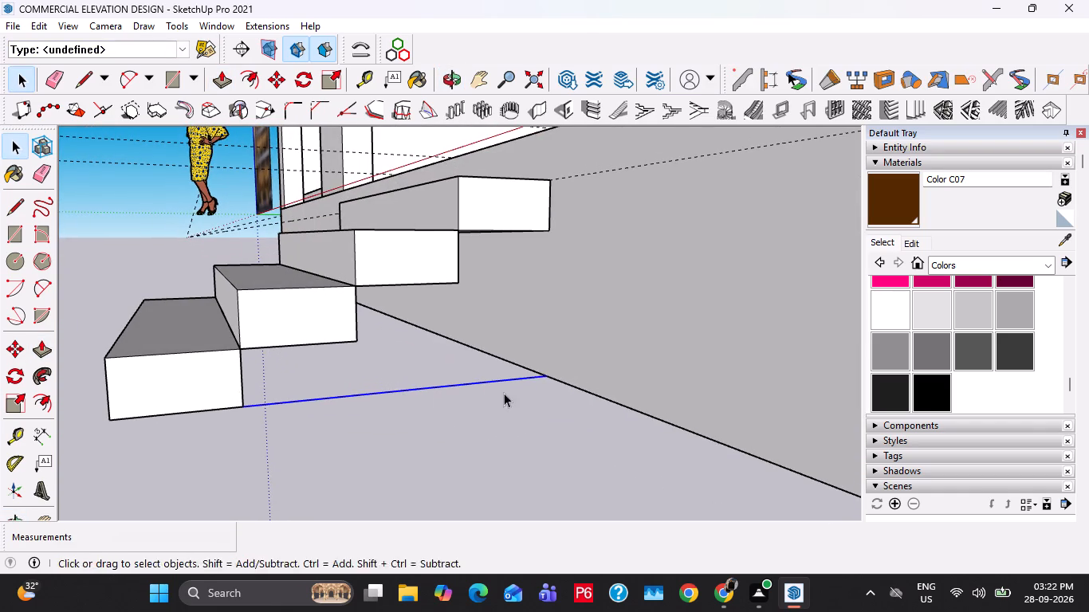
{"action": "key", "text": "l"}
{"action": "left_click", "coordinate": [542, 372]}
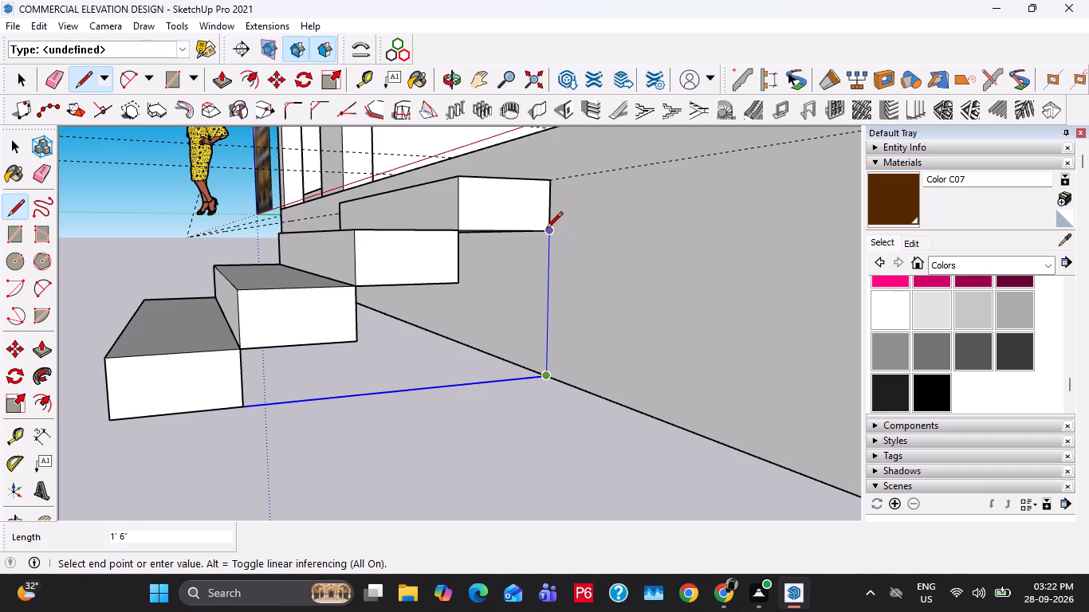
{"action": "left_click", "coordinate": [545, 226]}
{"action": "left_click", "coordinate": [460, 227]}
{"action": "left_click", "coordinate": [460, 280]}
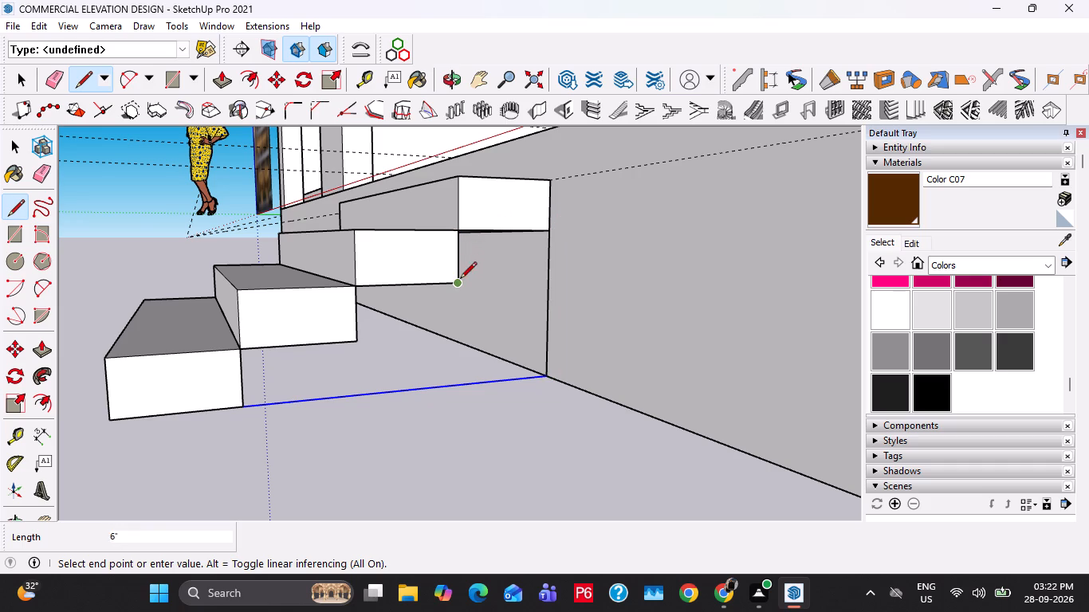
{"action": "left_click", "coordinate": [357, 287]}
{"action": "left_click", "coordinate": [358, 340]}
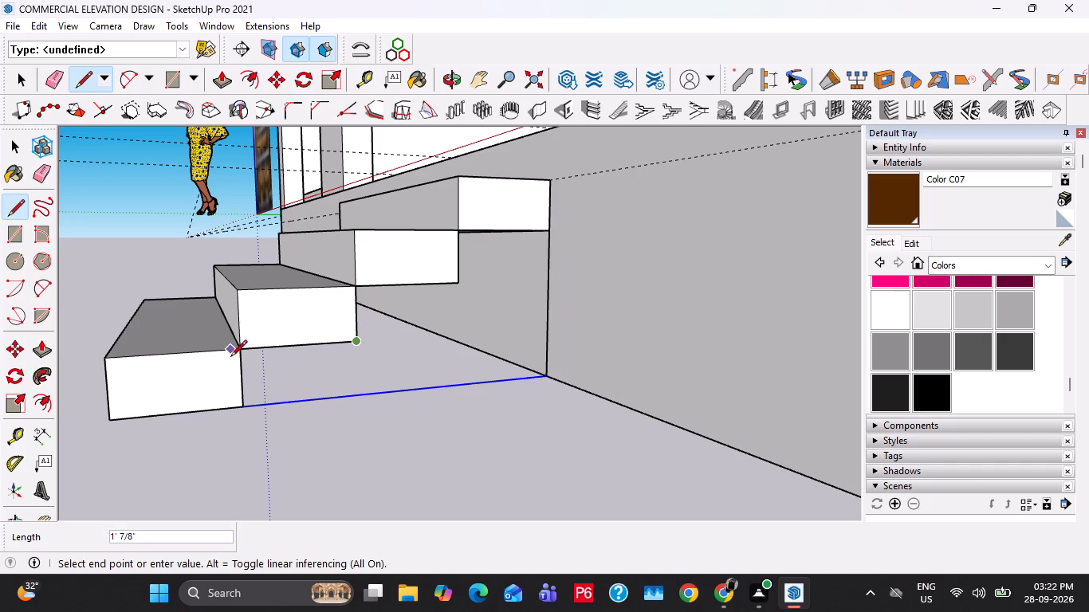
{"action": "left_click", "coordinate": [244, 356]}
{"action": "left_click", "coordinate": [244, 406]}
{"action": "key", "text": "space"}
Push/pull the stepped side face 5' across the full width of the steps.
{"action": "left_click", "coordinate": [270, 395]}
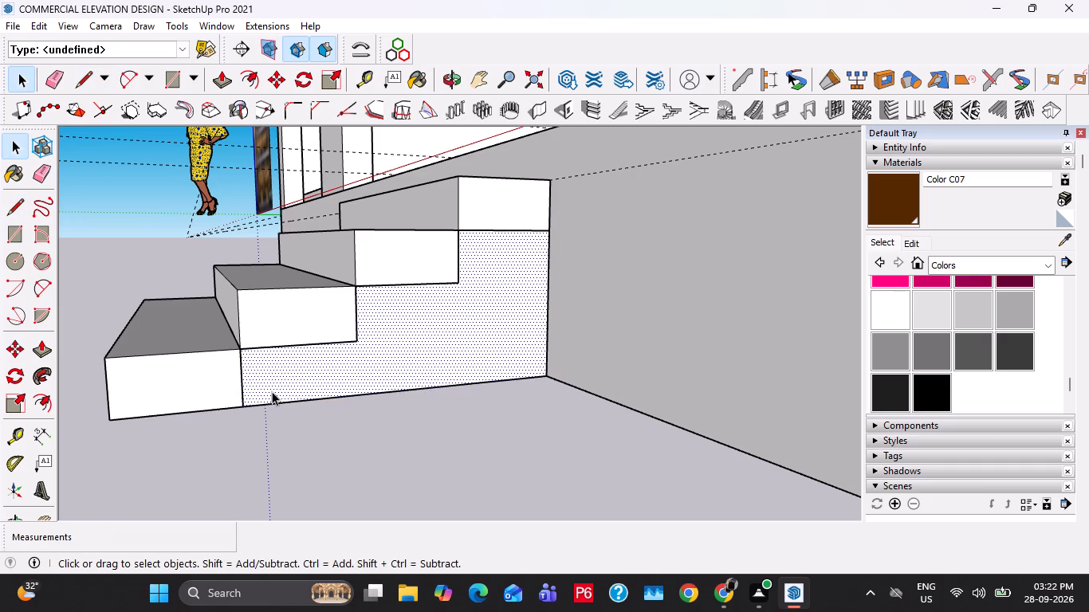
{"action": "left_click", "coordinate": [272, 391]}
{"action": "key", "text": "p"}
{"action": "middle_click_drag", "start_coordinate": [100, 307], "coordinate": [485, 345]}
{"action": "scroll", "coordinate": [523, 339], "scroll_direction": "down", "scroll_amount": 11}
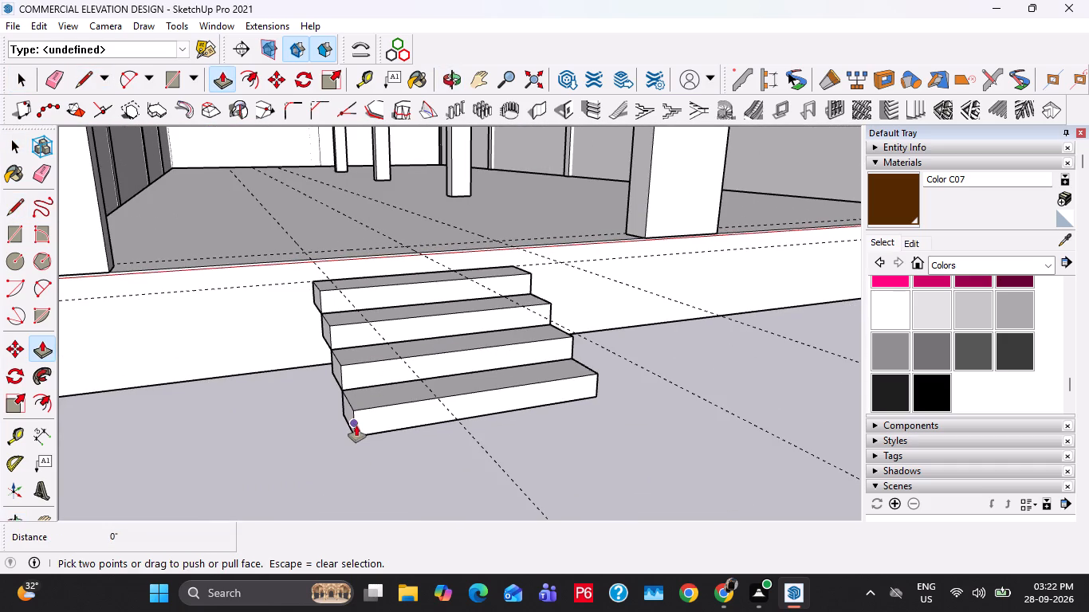
{"action": "left_click", "coordinate": [356, 426]}
{"action": "middle_click_drag", "start_coordinate": [437, 393], "coordinate": [702, 338]}
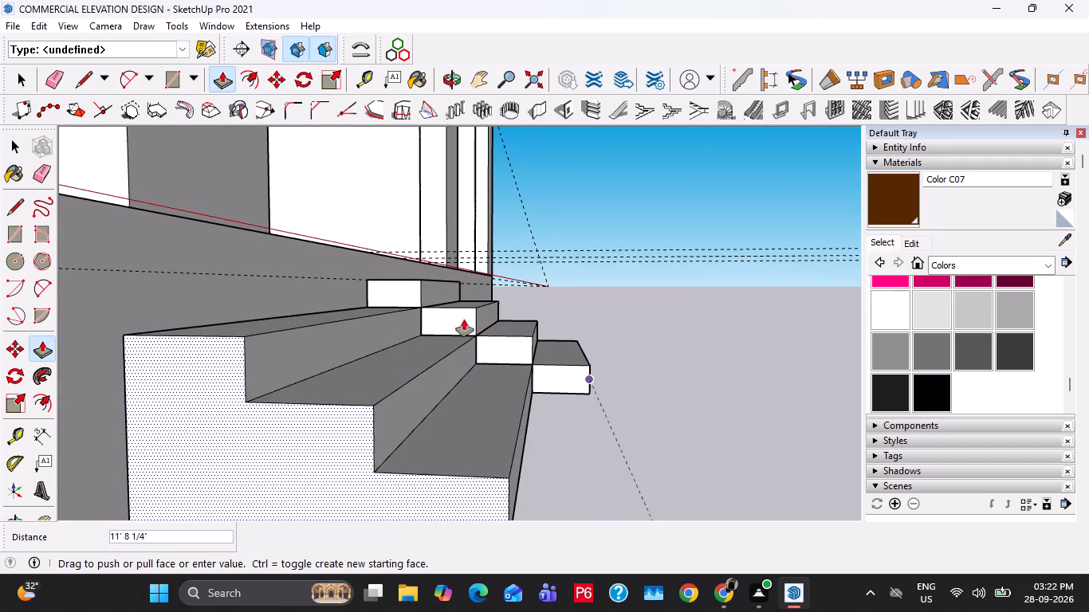
{"action": "left_click", "coordinate": [476, 311]}
{"action": "left_click", "coordinate": [449, 350]}
{"action": "left_click", "coordinate": [441, 316]}
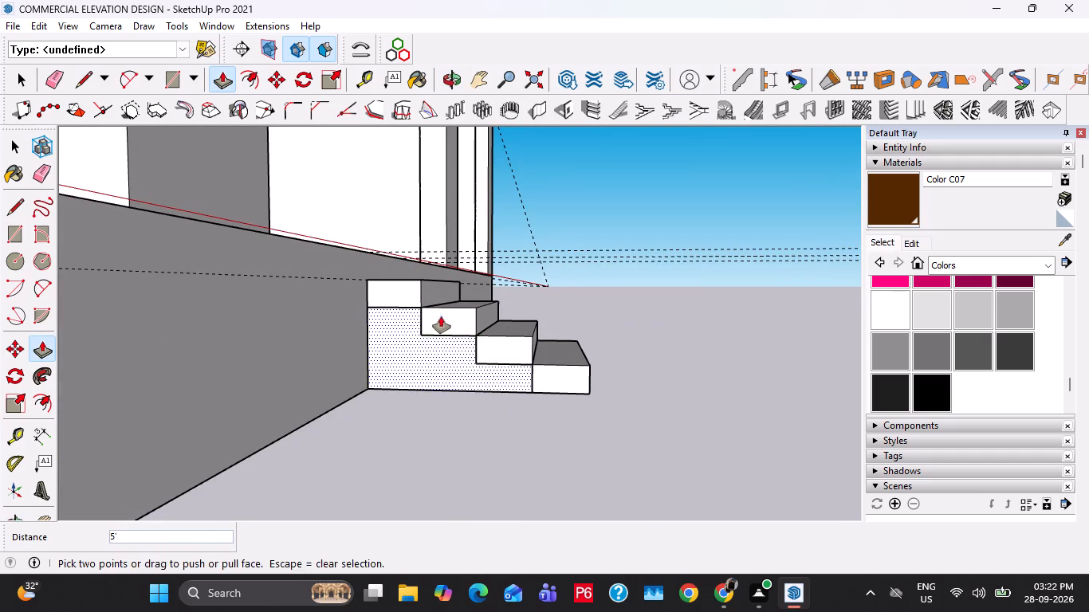
Make the selected end face of the stepped infill and its edges a group.
{"action": "key", "text": "space"}
{"action": "triple_click", "coordinate": [445, 362]}
{"action": "right_click", "coordinate": [444, 363]}
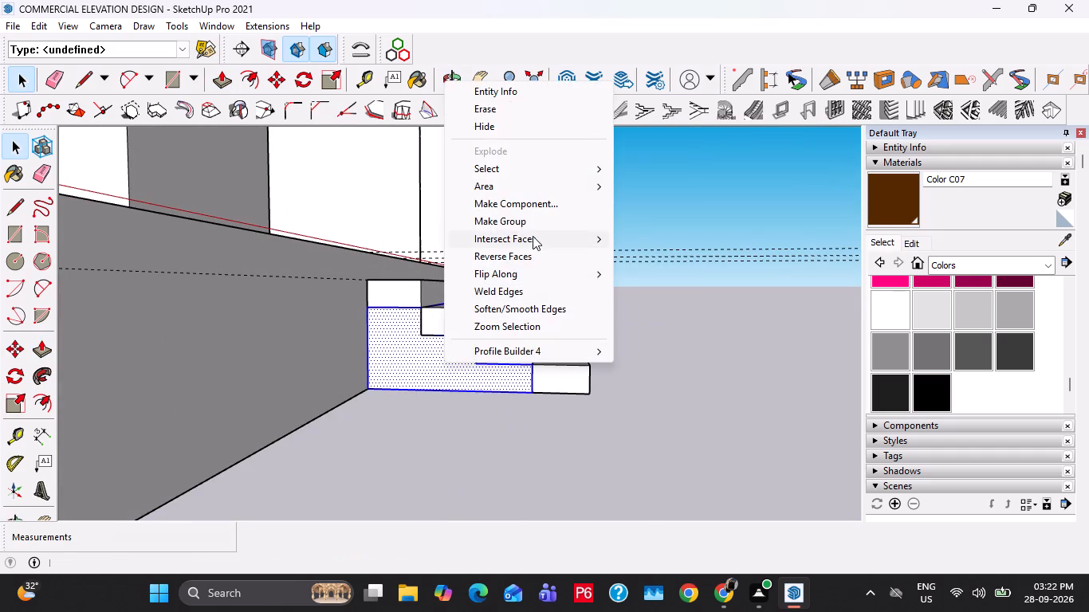
{"action": "left_click", "coordinate": [528, 222]}
Select the step blocks with the infill and centre guide and combine them into one SHOP 01 staircase group.
{"action": "scroll", "coordinate": [548, 299], "scroll_direction": "down", "scroll_amount": 3}
{"action": "middle_click_drag", "start_coordinate": [551, 326], "coordinate": [369, 389]}
{"action": "scroll", "coordinate": [393, 366], "scroll_direction": "down", "scroll_amount": 6}
{"action": "middle_click_drag", "start_coordinate": [466, 370], "coordinate": [288, 406]}
{"action": "scroll", "coordinate": [288, 406], "scroll_direction": "down", "scroll_amount": 1}
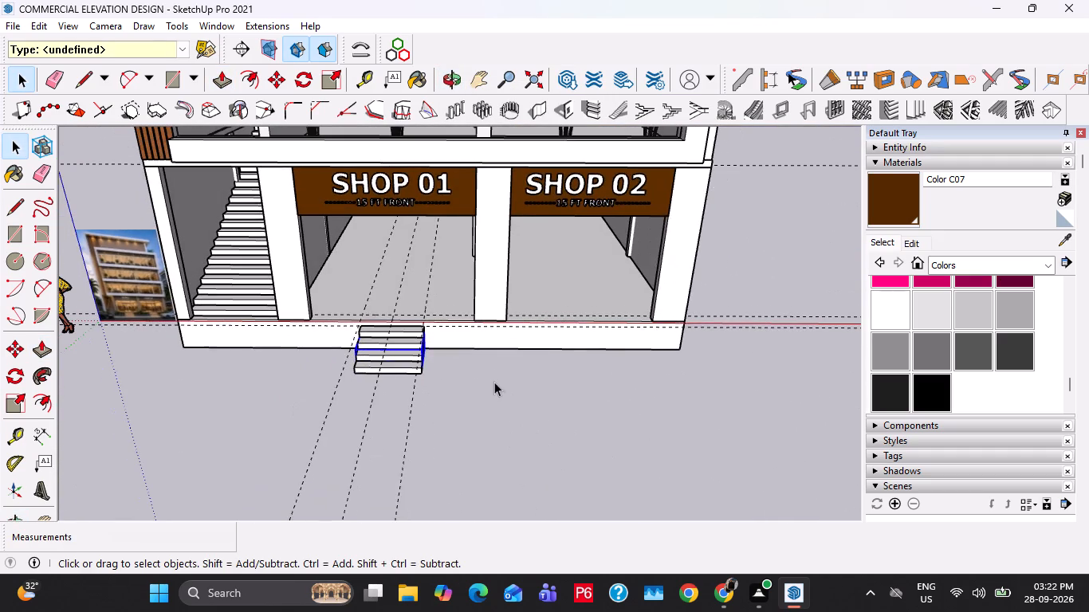
{"action": "scroll", "coordinate": [400, 347], "scroll_direction": "up", "scroll_amount": 3}
{"action": "left_click", "coordinate": [383, 370], "text": "ctrl"}
{"action": "left_click", "coordinate": [380, 348], "text": "ctrl"}
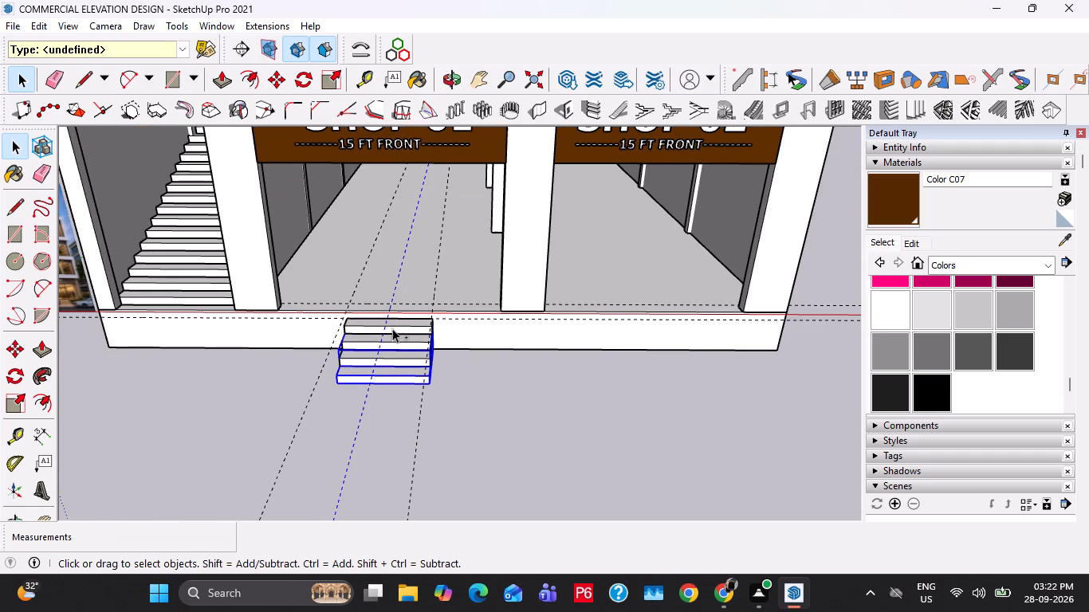
{"action": "left_click", "coordinate": [392, 328], "text": "ctrl"}
{"action": "left_click", "coordinate": [392, 355], "text": "ctrl"}
{"action": "right_click", "coordinate": [391, 365], "text": "ctrl"}
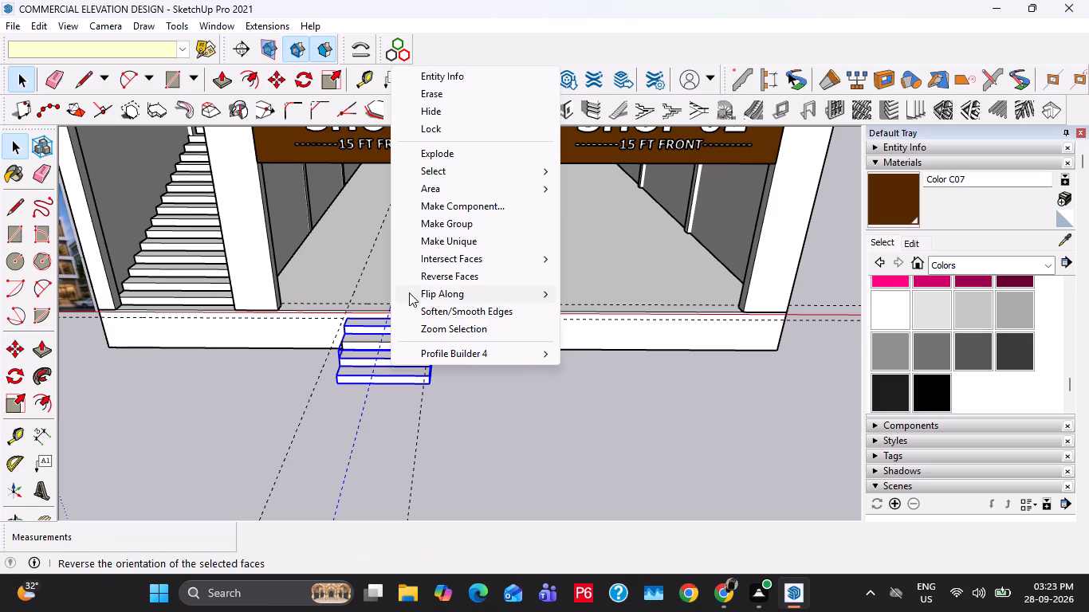
{"action": "left_click", "coordinate": [486, 228]}
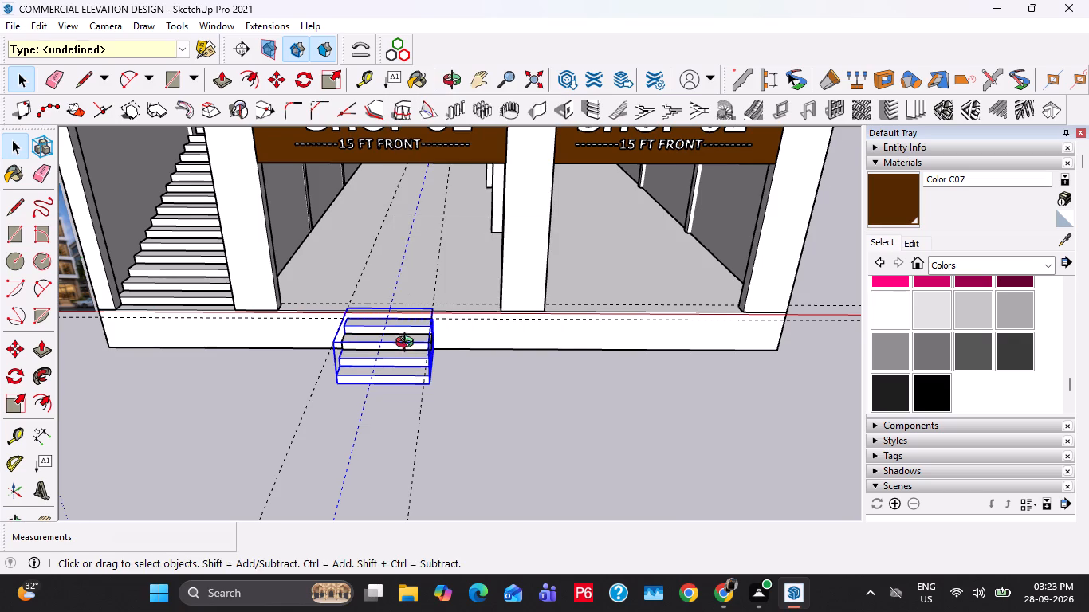
{"action": "middle_click_drag", "start_coordinate": [408, 344], "coordinate": [405, 375]}
{"action": "scroll", "coordinate": [366, 347], "scroll_direction": "up", "scroll_amount": 8}
{"action": "left_click", "coordinate": [363, 355]}
{"action": "right_click", "coordinate": [360, 347]}
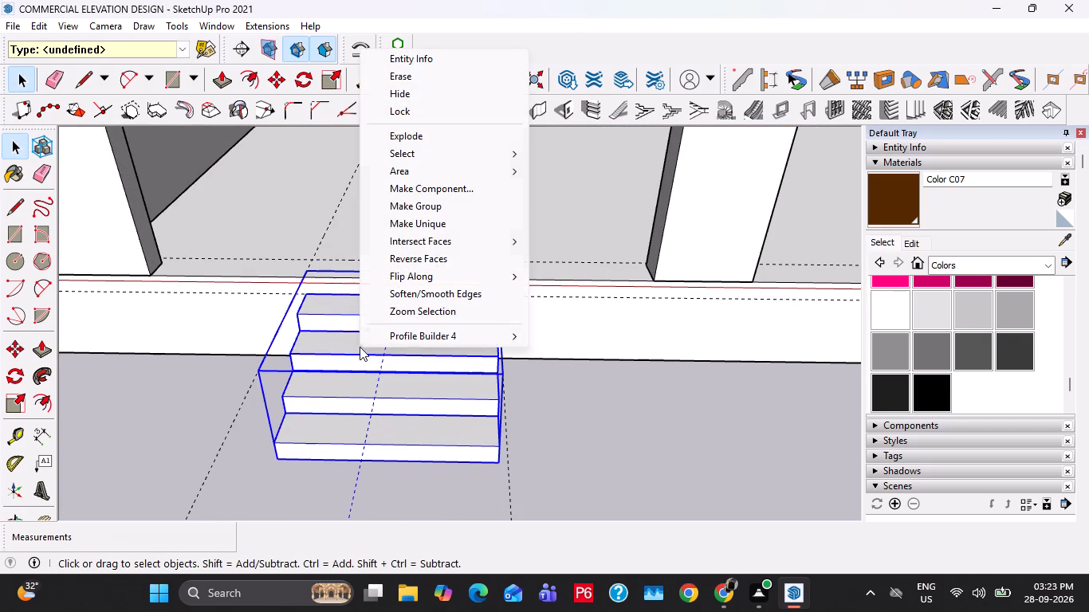
{"action": "left_click", "coordinate": [433, 211]}
Copy the SHOP 01 entrance staircase group to SHOP 02, using matching pillar corners as reference points.
{"action": "key", "text": "m"}
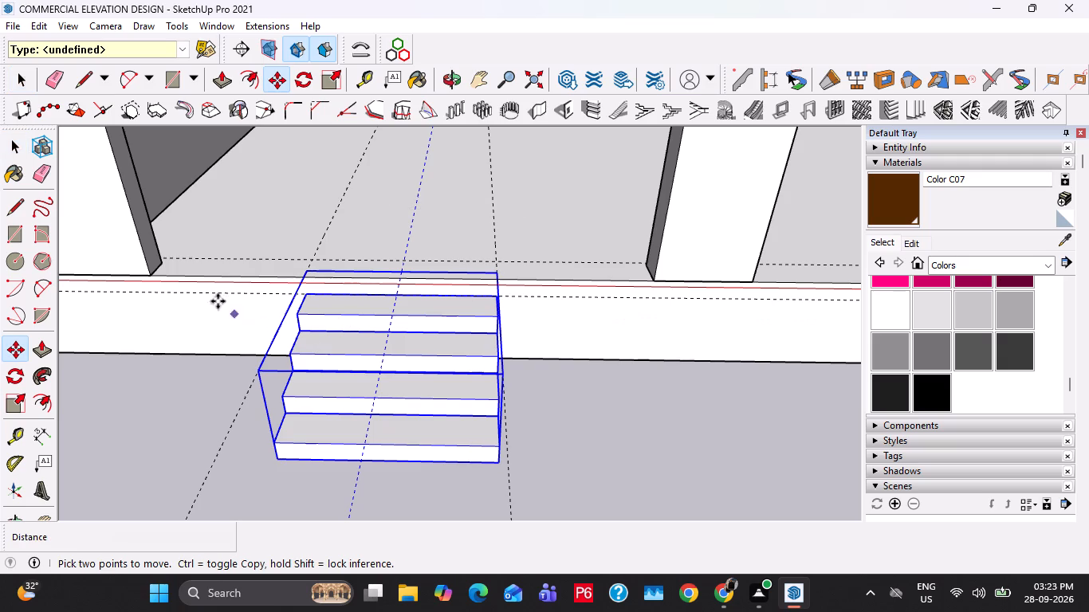
{"action": "left_click", "coordinate": [151, 271]}
{"action": "middle_click_drag", "start_coordinate": [485, 277], "coordinate": [300, 277], "text": "shift"}
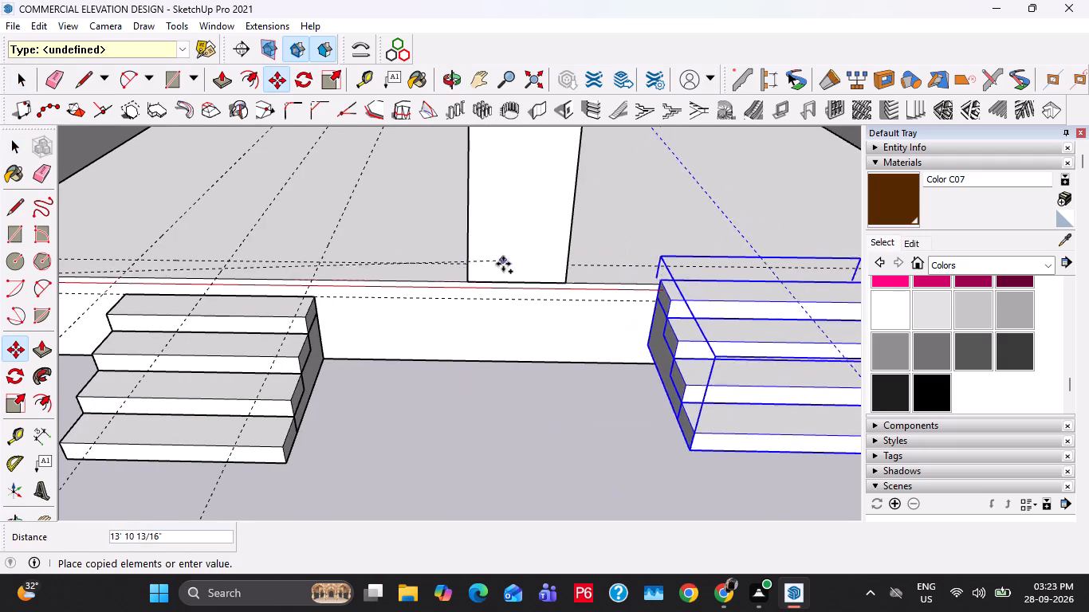
{"action": "left_click", "coordinate": [561, 280]}
{"action": "scroll", "coordinate": [462, 299], "scroll_direction": "down", "scroll_amount": 8}
{"action": "key", "text": "space"}
{"action": "left_click", "coordinate": [661, 401]}
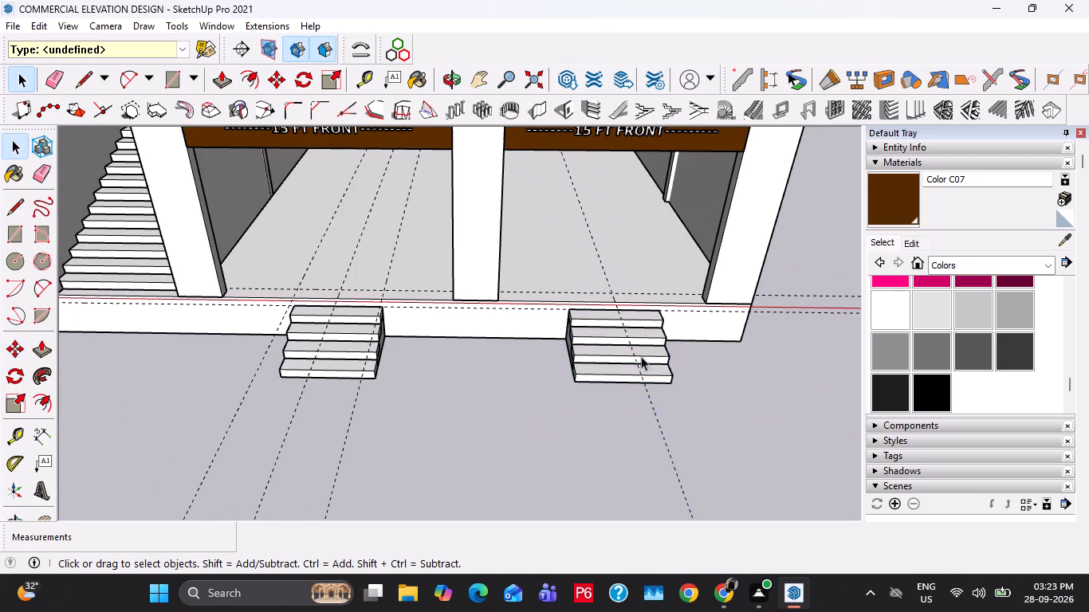
{"action": "middle_click_drag", "start_coordinate": [633, 353], "coordinate": [591, 284]}
{"action": "middle_click_drag", "start_coordinate": [446, 321], "coordinate": [550, 324], "text": "shift"}
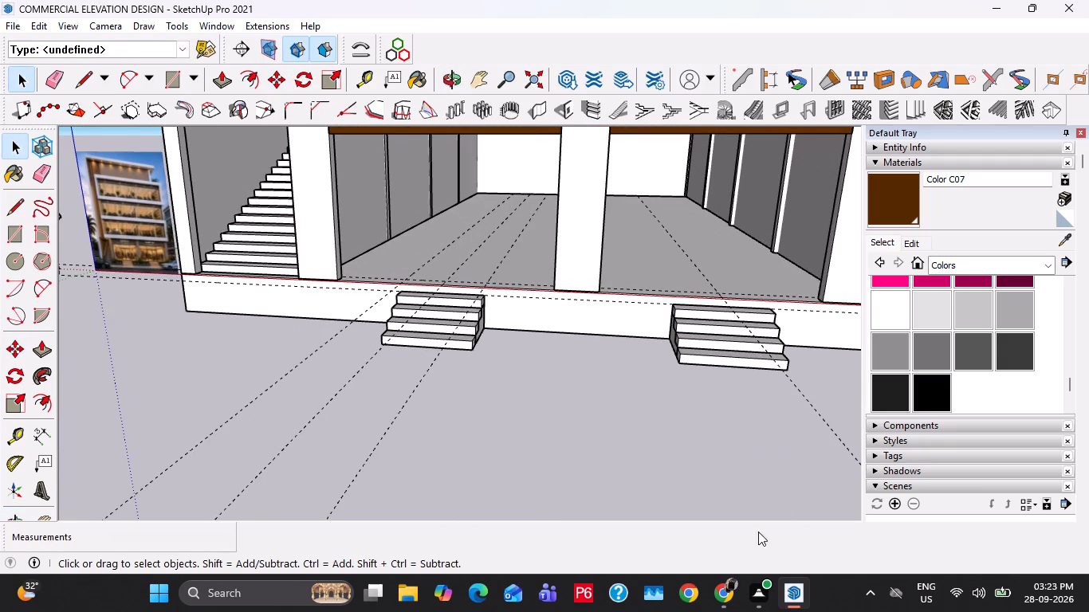
Open the plinth group and draw a vertical line up its front face at the SHOP 01 steps' edge nearest the interior staircase.
{"action": "scroll", "coordinate": [107, 257], "scroll_direction": "up", "scroll_amount": 15}
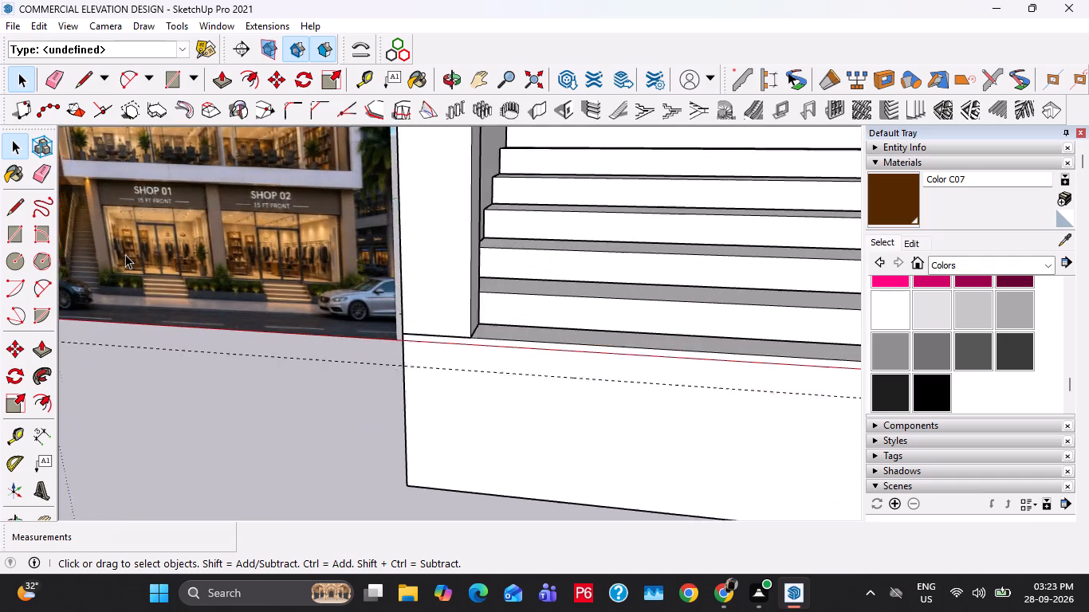
{"action": "scroll", "coordinate": [125, 254], "scroll_direction": "up", "scroll_amount": 2}
{"action": "scroll", "coordinate": [151, 233], "scroll_direction": "down", "scroll_amount": 8}
{"action": "middle_click_drag", "start_coordinate": [677, 412], "coordinate": [525, 402], "text": "shift"}
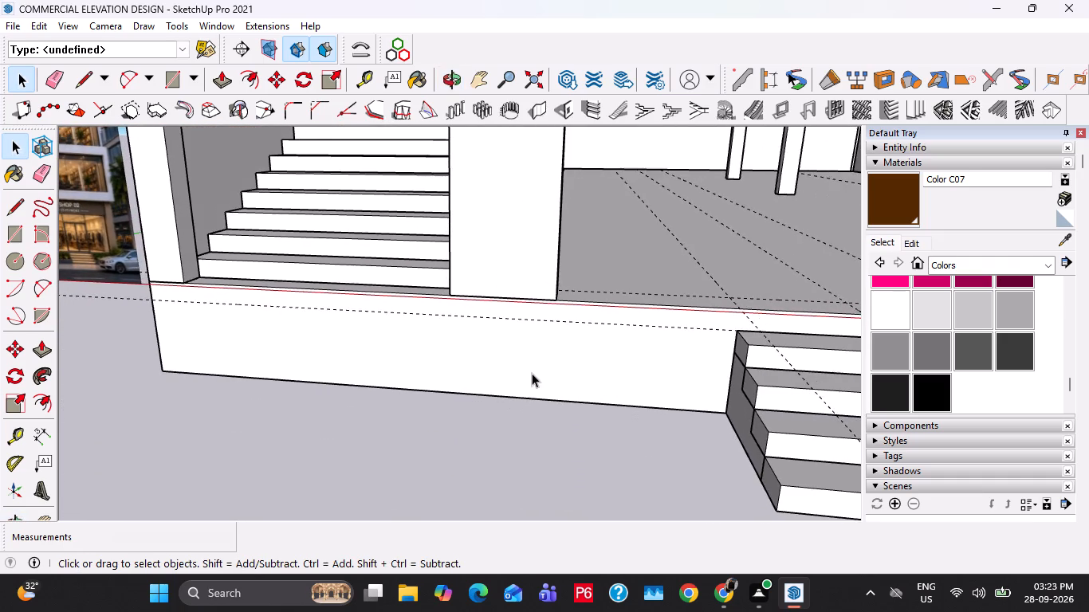
{"action": "double_click", "coordinate": [536, 366]}
{"action": "left_click", "coordinate": [548, 345]}
{"action": "key", "text": "l"}
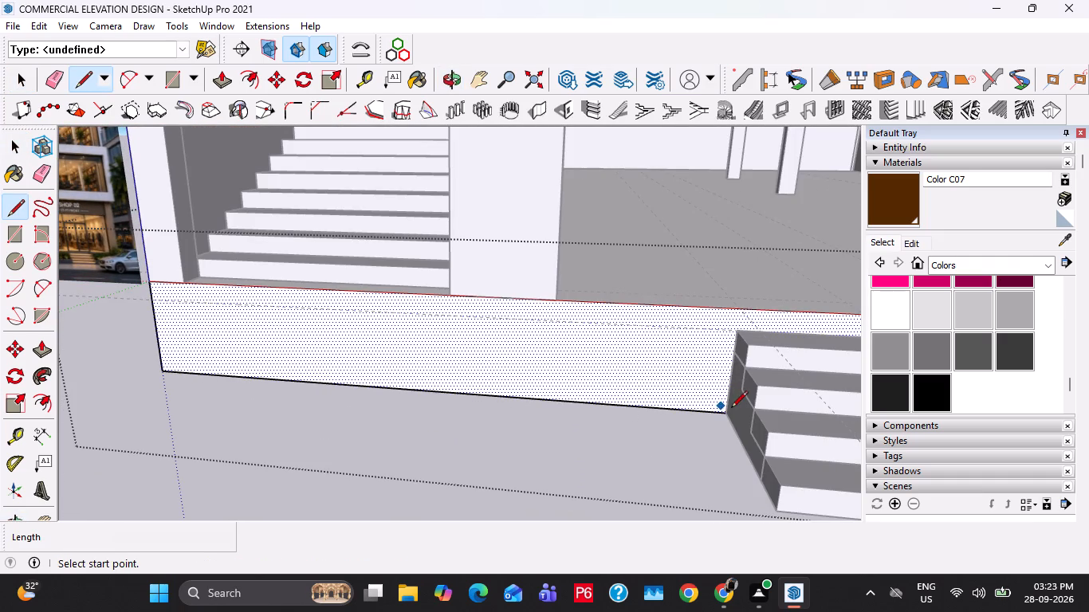
{"action": "left_click_drag", "start_coordinate": [732, 409], "coordinate": [733, 388]}
{"action": "left_click", "coordinate": [741, 304]}
{"action": "key", "text": "space"}
Draw a vertical line up the plinth's front face at the edge of the SHOP 02 steps facing SHOP 01.
{"action": "scroll", "coordinate": [391, 309], "scroll_direction": "down", "scroll_amount": 5}
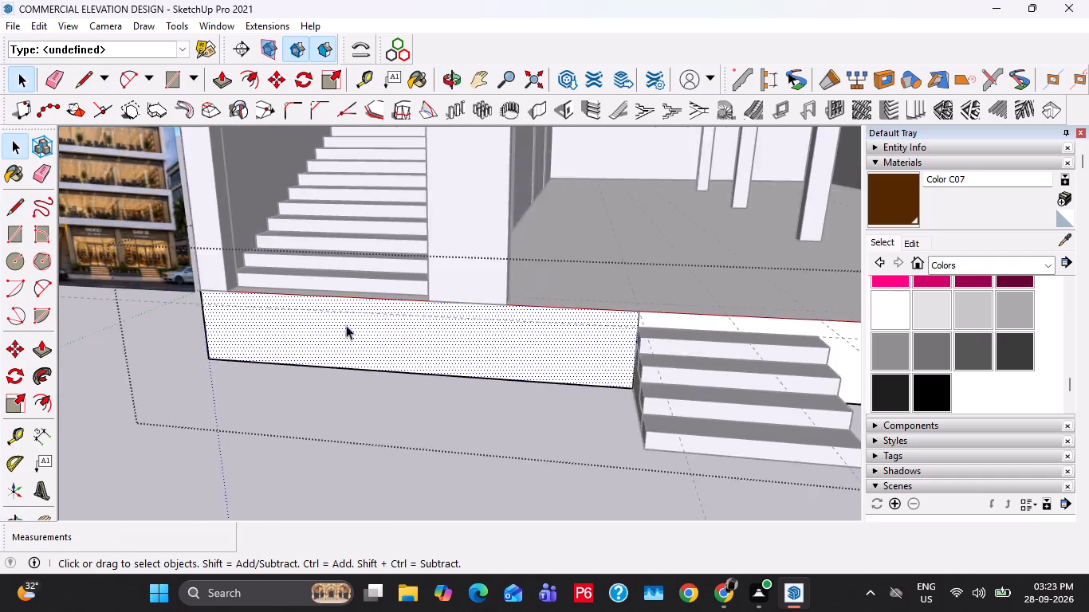
{"action": "scroll", "coordinate": [346, 325], "scroll_direction": "down", "scroll_amount": 2}
{"action": "scroll", "coordinate": [88, 282], "scroll_direction": "up", "scroll_amount": 8}
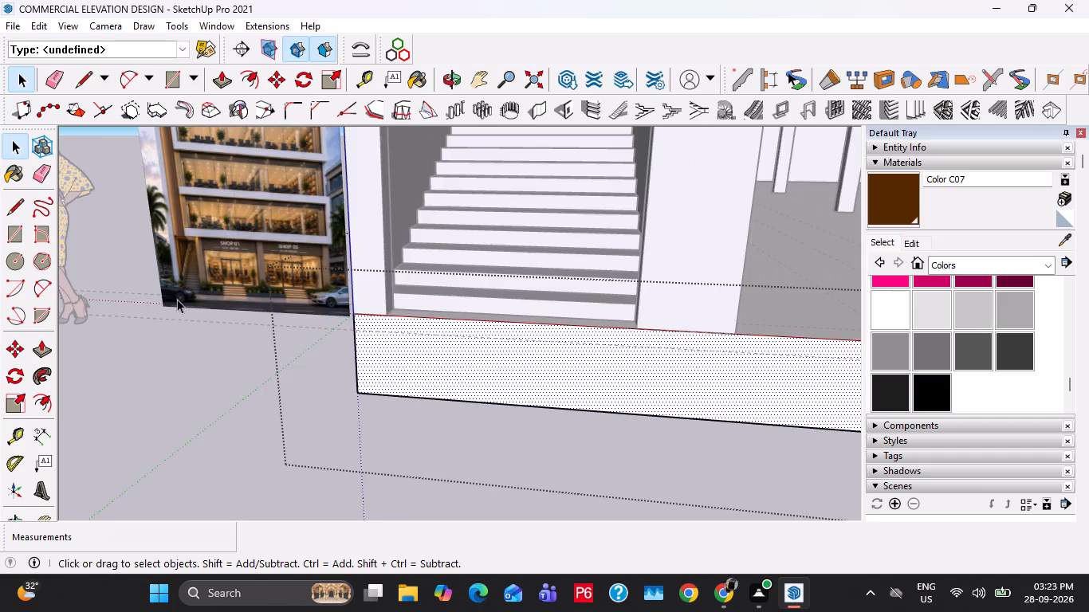
{"action": "scroll", "coordinate": [177, 299], "scroll_direction": "up", "scroll_amount": 10}
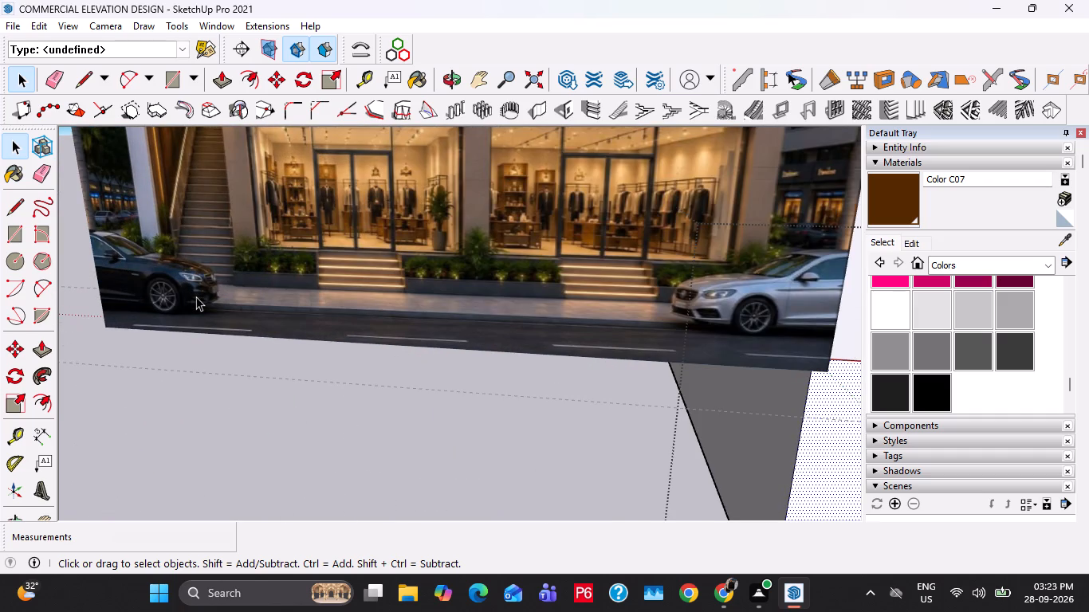
{"action": "scroll", "coordinate": [196, 296], "scroll_direction": "down", "scroll_amount": 16}
{"action": "middle_click_drag", "start_coordinate": [568, 309], "coordinate": [87, 280], "text": "shift"}
{"action": "scroll", "coordinate": [278, 299], "scroll_direction": "down", "scroll_amount": 4, "text": "shift"}
{"action": "scroll", "coordinate": [648, 379], "scroll_direction": "up", "scroll_amount": 4}
{"action": "middle_click_drag", "start_coordinate": [635, 371], "coordinate": [661, 375]}
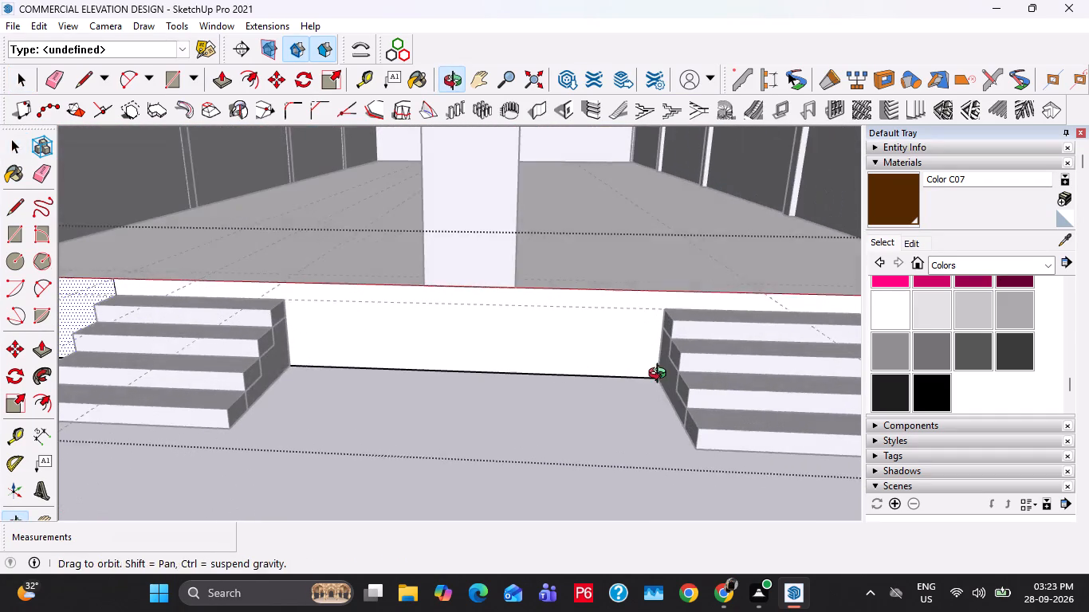
{"action": "middle_click_drag", "start_coordinate": [661, 375], "coordinate": [663, 376]}
{"action": "scroll", "coordinate": [667, 382], "scroll_direction": "up", "scroll_amount": 2}
{"action": "key", "text": "l"}
{"action": "left_click", "coordinate": [661, 377]}
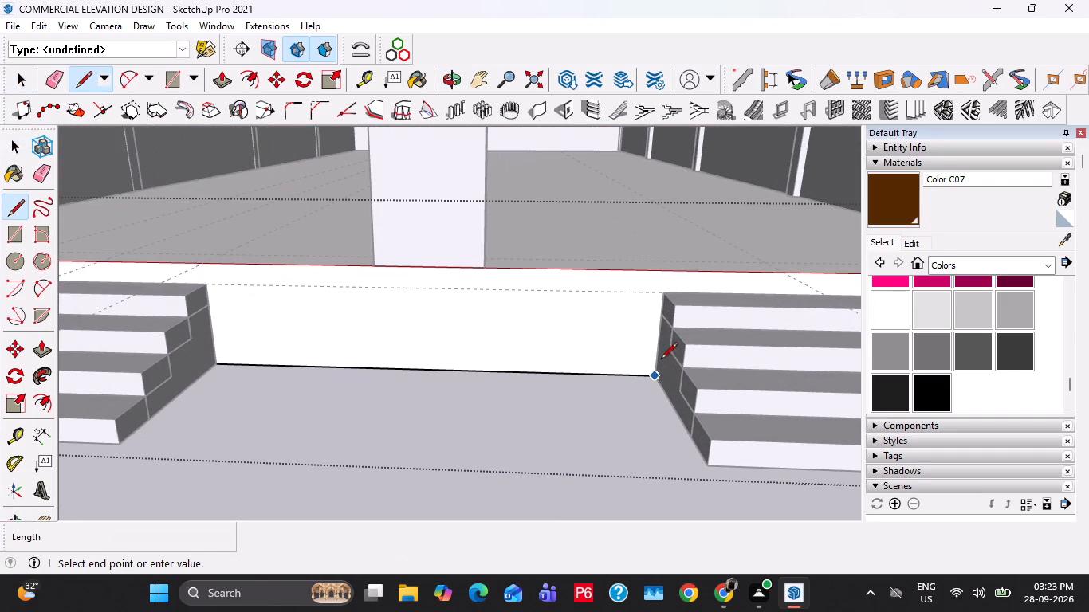
{"action": "left_click", "coordinate": [670, 271]}
{"action": "key", "text": "space"}
Draw 2' 6" vertical lines up the plinth face at the SHOP 02 steps' outer edge and the SHOP 01 steps' edge facing SHOP 02.
{"action": "scroll", "coordinate": [495, 289], "scroll_direction": "down", "scroll_amount": 7}
{"action": "middle_click_drag", "start_coordinate": [802, 311], "coordinate": [691, 290]}
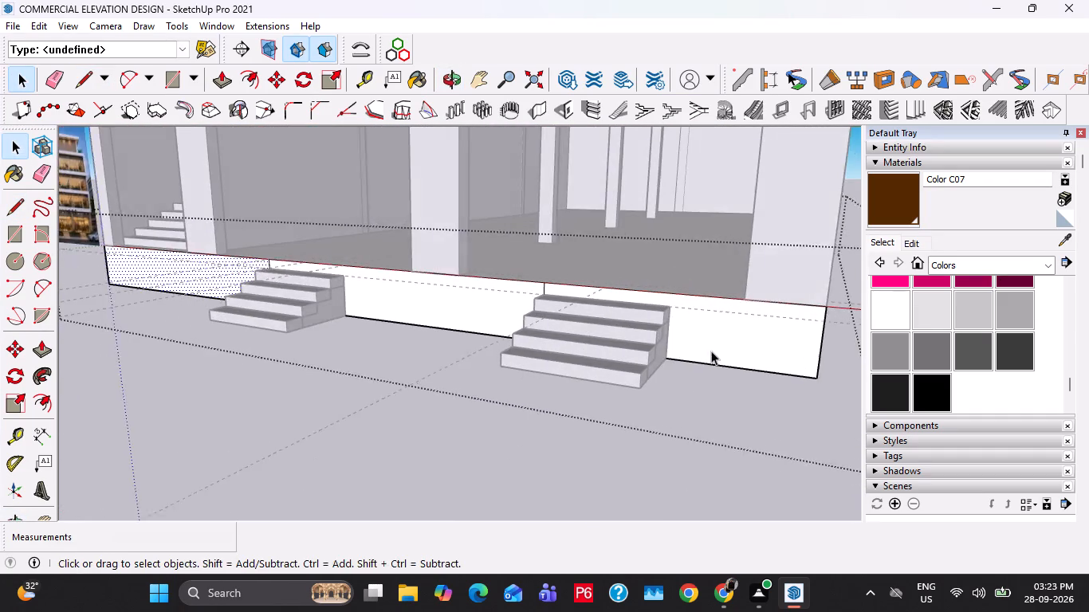
{"action": "scroll", "coordinate": [712, 355], "scroll_direction": "up", "scroll_amount": 2}
{"action": "key", "text": "l"}
{"action": "left_click", "coordinate": [662, 360]}
{"action": "left_click", "coordinate": [660, 283]}
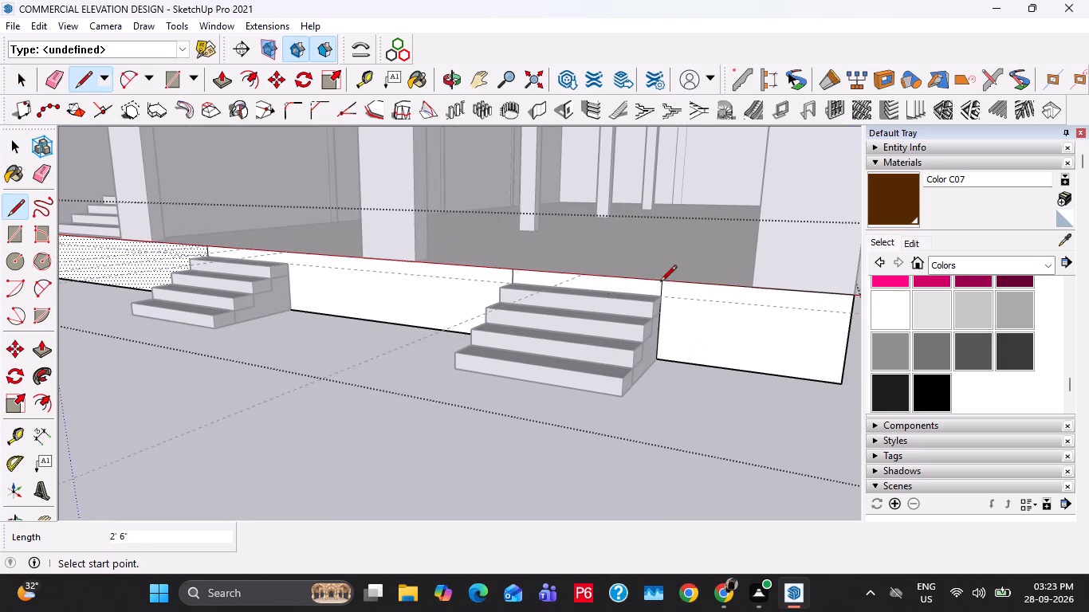
{"action": "left_click", "coordinate": [287, 307]}
{"action": "left_click", "coordinate": [283, 246]}
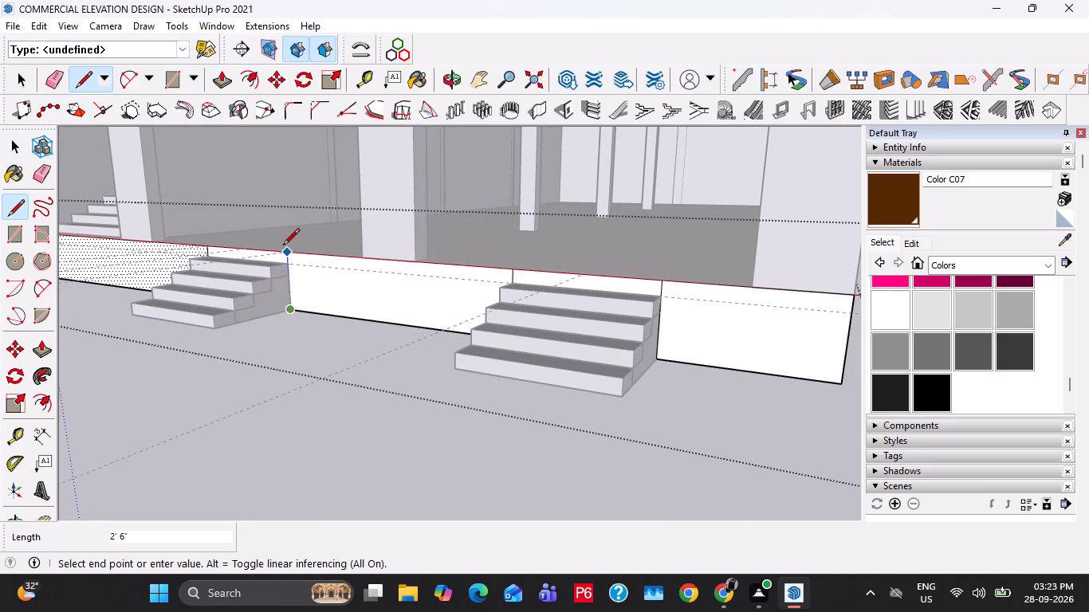
{"action": "key", "text": "space"}
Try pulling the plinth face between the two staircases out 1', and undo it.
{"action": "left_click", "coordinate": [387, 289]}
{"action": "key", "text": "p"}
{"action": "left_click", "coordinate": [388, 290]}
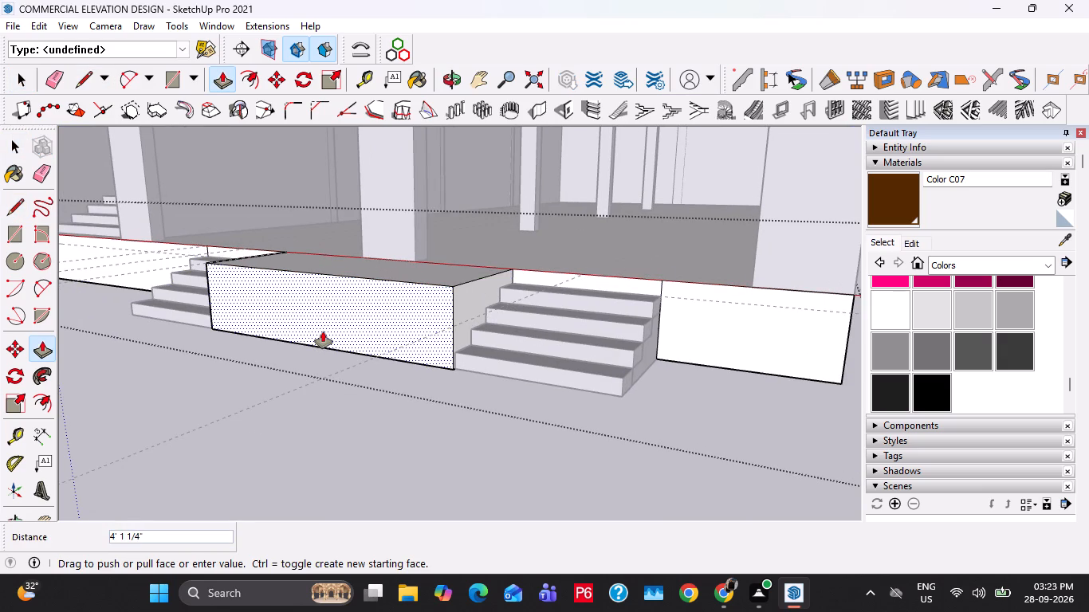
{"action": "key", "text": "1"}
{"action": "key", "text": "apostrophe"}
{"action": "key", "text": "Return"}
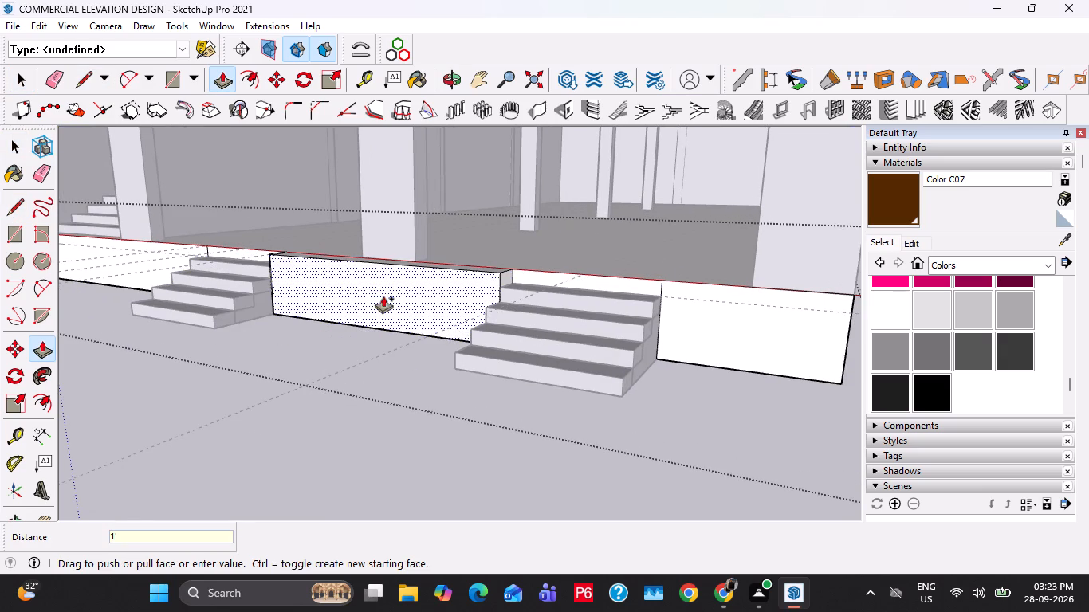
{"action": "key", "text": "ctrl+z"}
Pull the three plinth face sections beside the entrance steps out 4', flush with the front of the steps, and leave the group.
{"action": "left_click", "coordinate": [384, 295]}
{"action": "left_click", "coordinate": [464, 370]}
{"action": "left_click", "coordinate": [705, 321]}
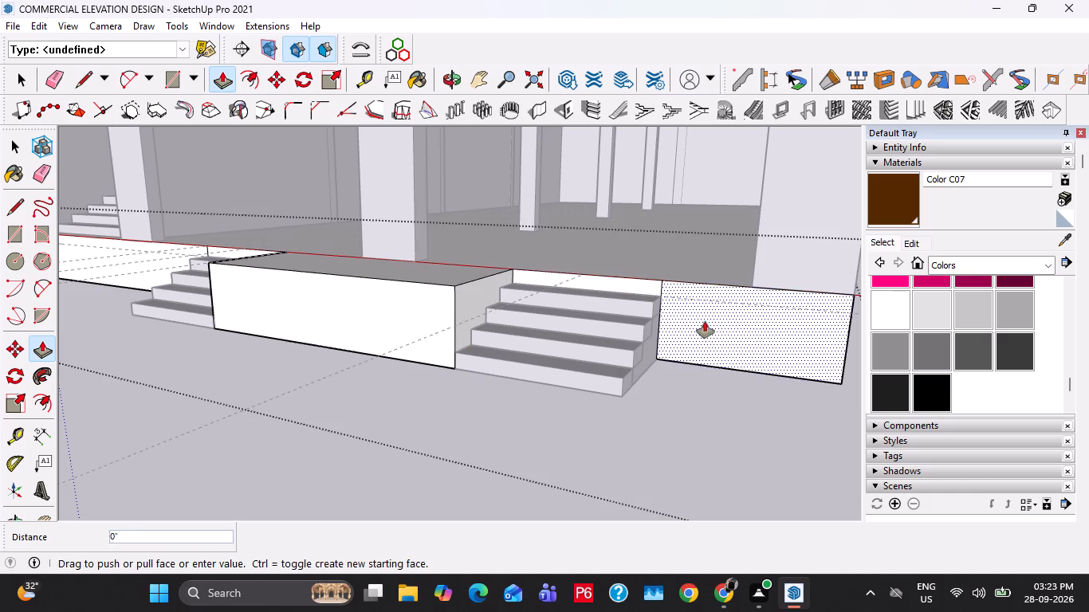
{"action": "left_click", "coordinate": [497, 357]}
{"action": "scroll", "coordinate": [328, 332], "scroll_direction": "up", "scroll_amount": 1}
{"action": "middle_click_drag", "start_coordinate": [336, 333], "coordinate": [629, 359]}
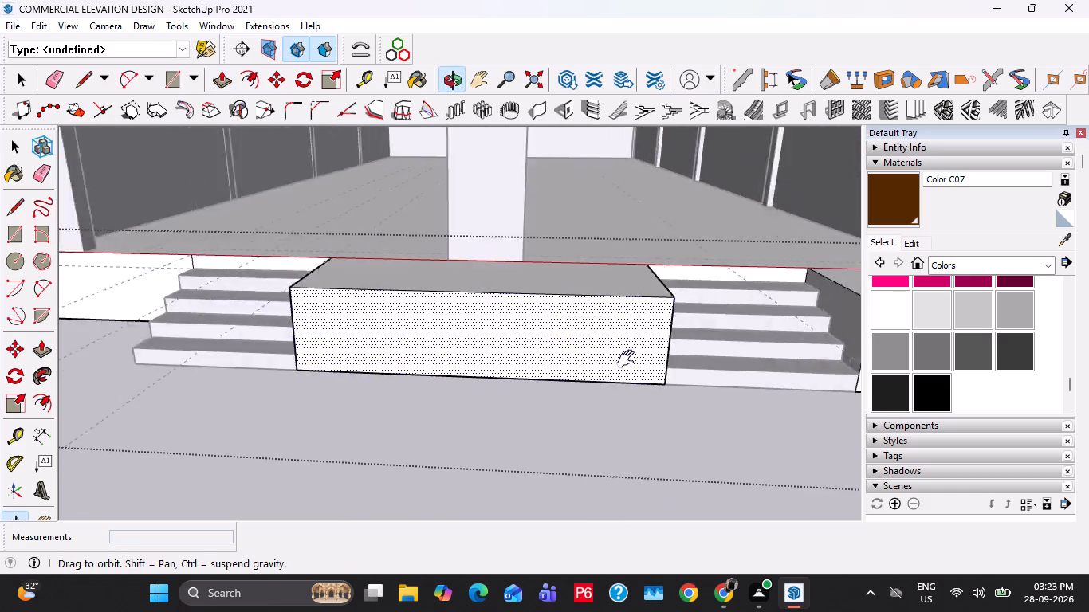
{"action": "middle_click_drag", "start_coordinate": [629, 359], "coordinate": [855, 390]}
{"action": "left_click", "coordinate": [350, 313]}
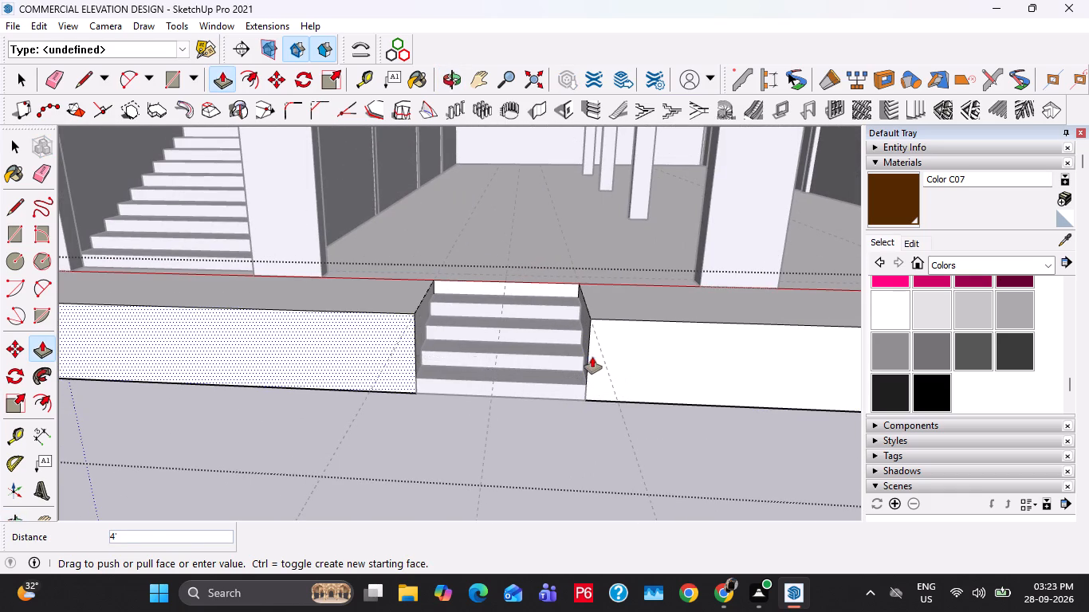
{"action": "left_click", "coordinate": [592, 357]}
{"action": "key", "text": "space"}
{"action": "scroll", "coordinate": [585, 345], "scroll_direction": "down", "scroll_amount": 4}
{"action": "middle_click_drag", "start_coordinate": [377, 303], "coordinate": [390, 315]}
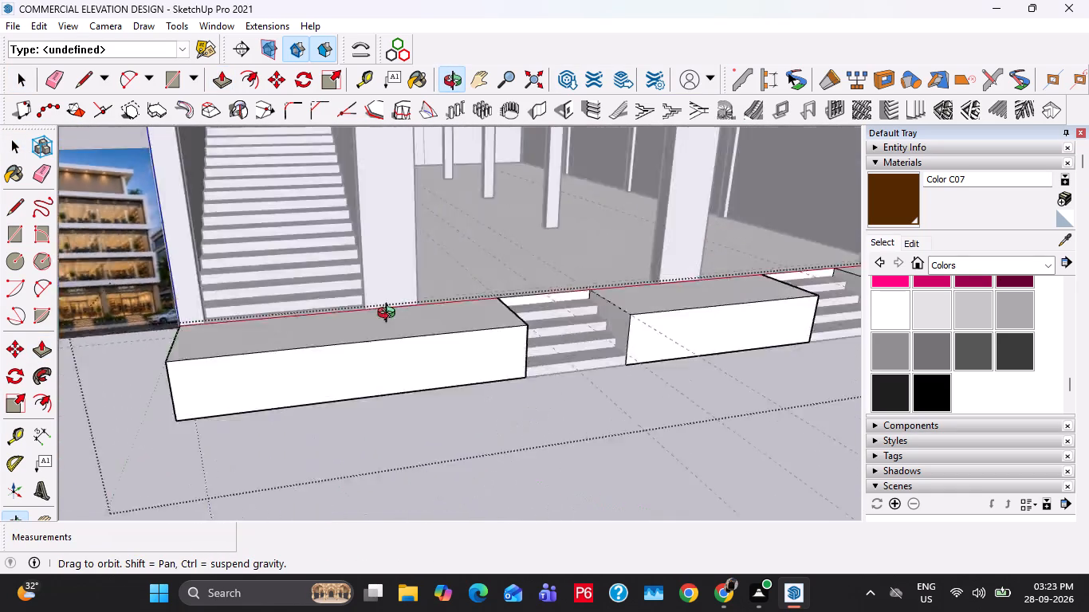
{"action": "middle_click_drag", "start_coordinate": [390, 315], "coordinate": [280, 315]}
{"action": "key", "text": "Escape"}
{"action": "key", "text": "Escape"}
{"action": "key", "text": "Escape"}
Draw a 5' by 1' rectangle on the top SHOP 01 step, push/pull it 1" thick and group it as a tread.
{"action": "middle_click_drag", "start_coordinate": [297, 313], "coordinate": [386, 316]}
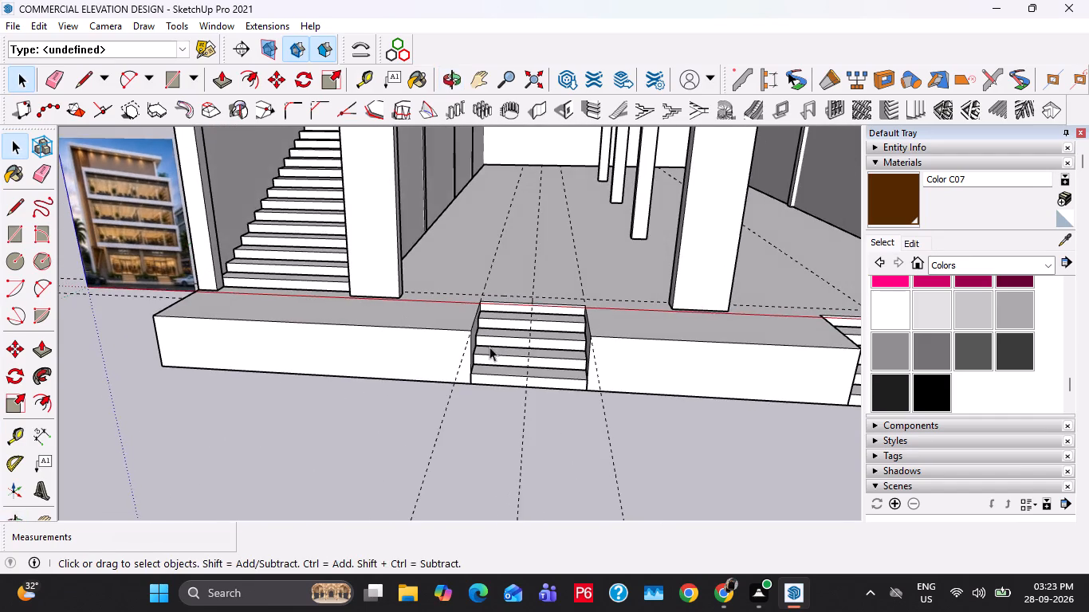
{"action": "middle_click_drag", "start_coordinate": [526, 361], "coordinate": [420, 433], "text": "shift"}
{"action": "scroll", "coordinate": [403, 413], "scroll_direction": "up", "scroll_amount": 8}
{"action": "middle_click_drag", "start_coordinate": [363, 409], "coordinate": [416, 426]}
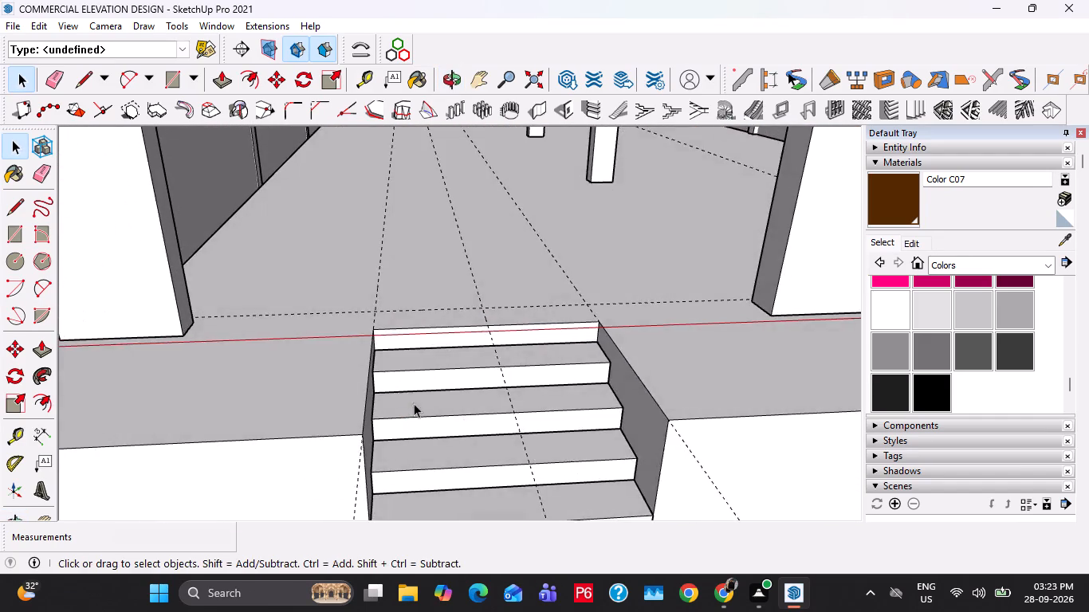
{"action": "scroll", "coordinate": [406, 385], "scroll_direction": "up", "scroll_amount": 4}
{"action": "key", "text": "r"}
{"action": "left_click", "coordinate": [360, 336]}
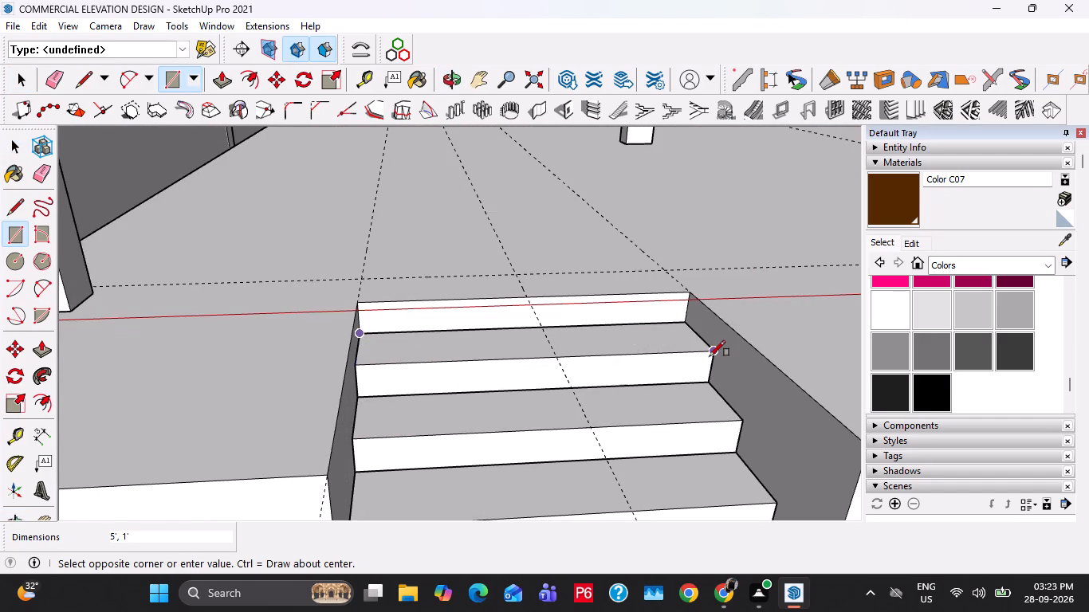
{"action": "left_click", "coordinate": [709, 351]}
{"action": "key", "text": "space"}
{"action": "key", "text": "p"}
{"action": "left_click", "coordinate": [685, 349]}
{"action": "type", "text": "1\""}
{"action": "key", "text": "Return"}
{"action": "key", "text": "space"}
{"action": "triple_click", "coordinate": [645, 337]}
{"action": "left_click", "coordinate": [645, 337]}
{"action": "right_click", "coordinate": [645, 337]}
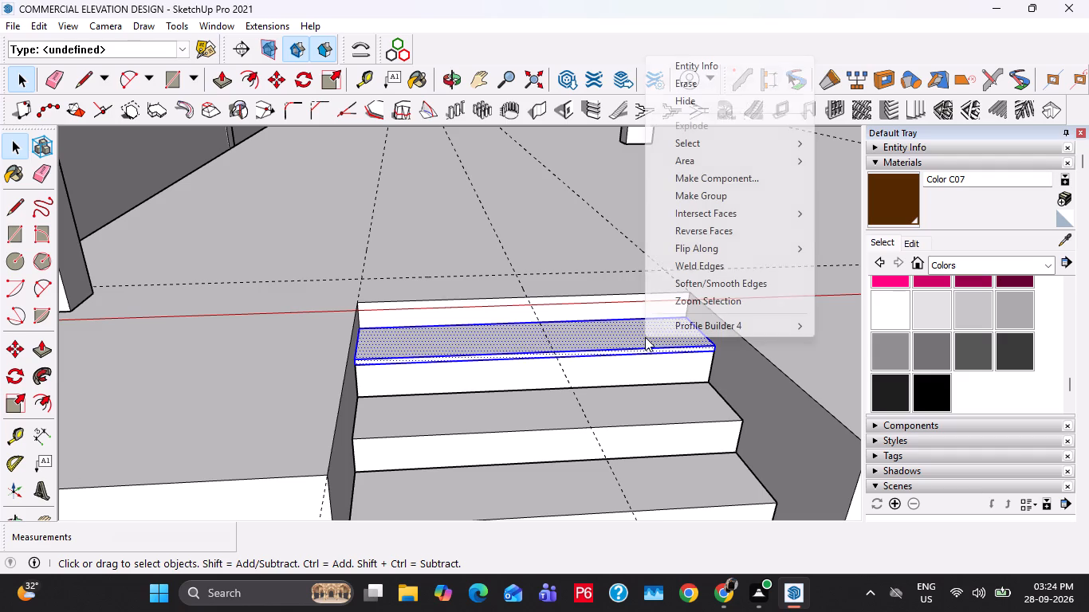
{"action": "left_click", "coordinate": [702, 198]}
Copy the tread group onto the three lower SHOP 01 steps, matching the back corners of the steps.
{"action": "key", "text": "m"}
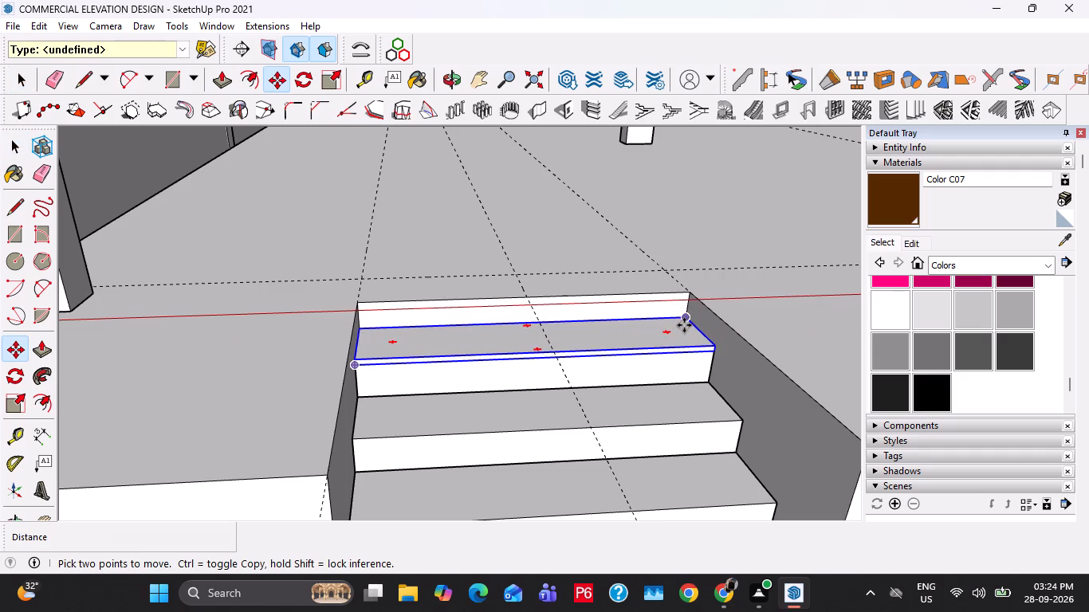
{"action": "left_click", "coordinate": [684, 325]}
{"action": "left_click", "coordinate": [707, 386]}
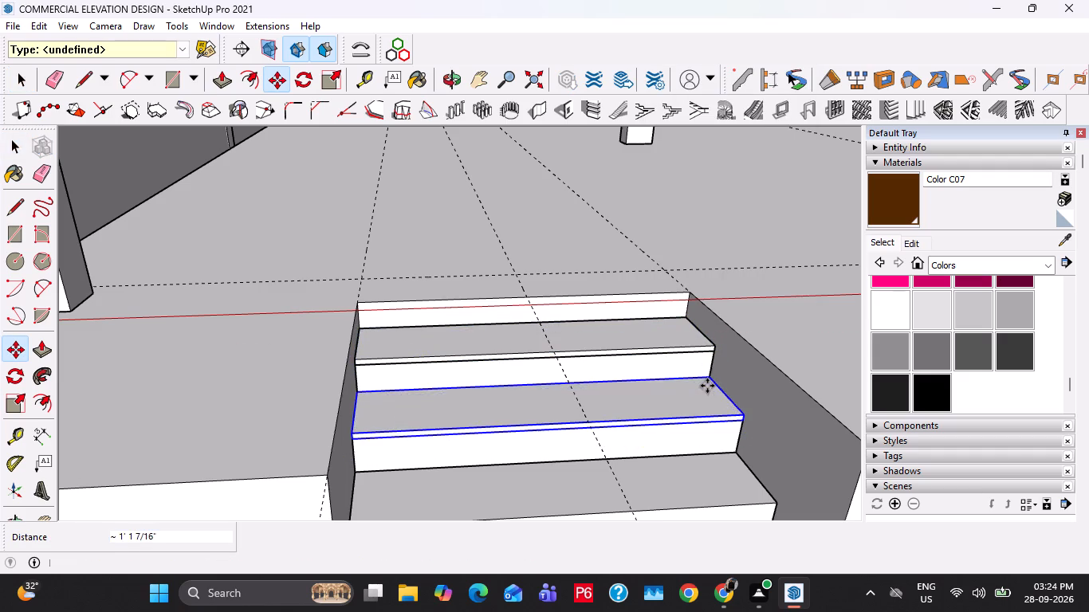
{"action": "left_click", "coordinate": [707, 387]}
{"action": "scroll", "coordinate": [720, 428], "scroll_direction": "up", "scroll_amount": 1}
{"action": "middle_click_drag", "start_coordinate": [720, 432], "coordinate": [691, 333], "text": "shift"}
{"action": "left_click", "coordinate": [703, 356]}
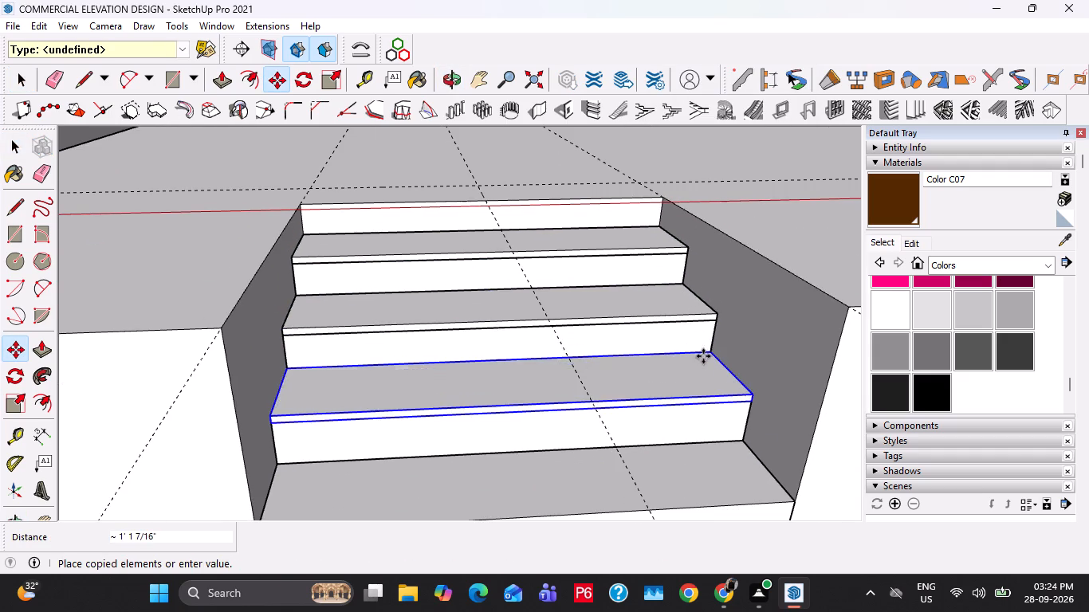
{"action": "left_click", "coordinate": [705, 361]}
{"action": "left_click", "coordinate": [745, 437]}
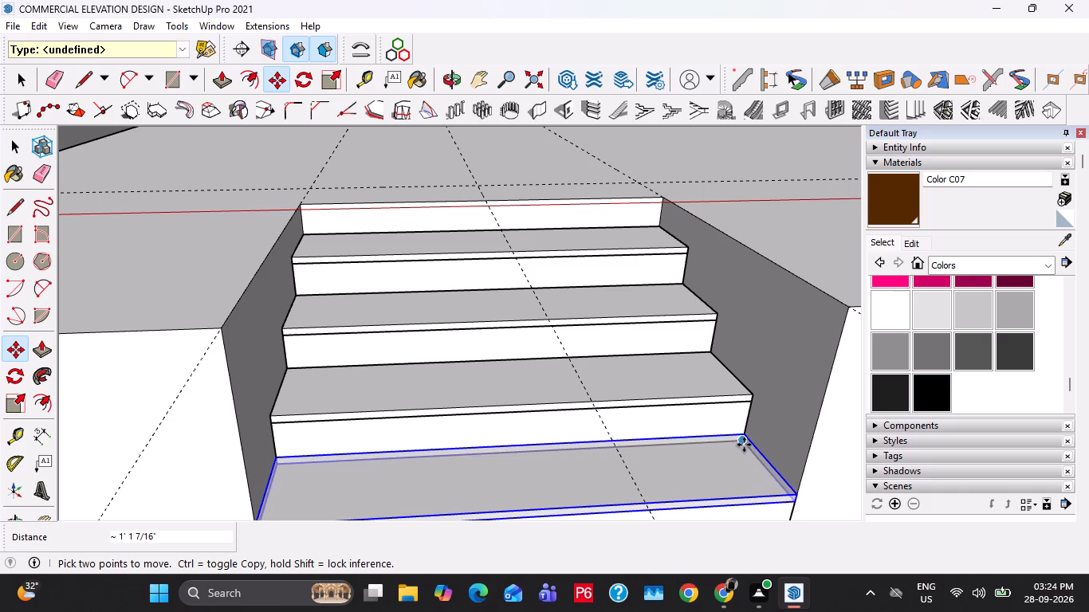
Copy the bottom SHOP 01 tread onto the top step of the SHOP 02 staircase.
{"action": "left_click", "coordinate": [744, 445]}
{"action": "scroll", "coordinate": [606, 315], "scroll_direction": "down", "scroll_amount": 5}
{"action": "middle_click_drag", "start_coordinate": [761, 324], "coordinate": [133, 330], "text": "shift"}
{"action": "middle_click_drag", "start_coordinate": [603, 335], "coordinate": [122, 344], "text": "shift"}
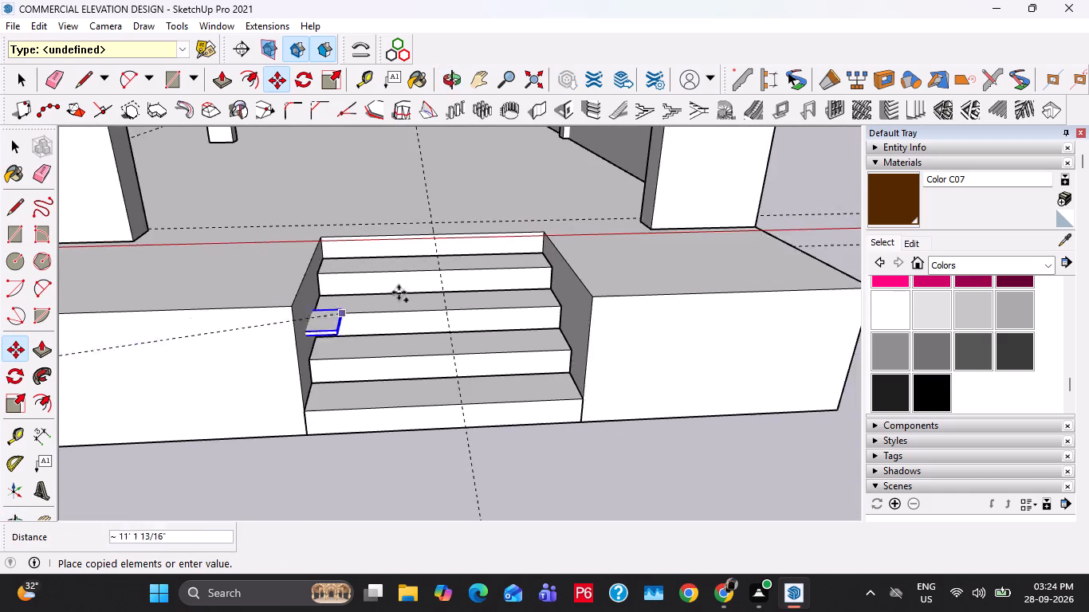
{"action": "scroll", "coordinate": [458, 267], "scroll_direction": "up", "scroll_amount": 4}
{"action": "left_click", "coordinate": [576, 249]}
Copy the SHOP 02 top tread down onto its three lower steps, matching the back corners of the steps.
{"action": "scroll", "coordinate": [579, 249], "scroll_direction": "up", "scroll_amount": 5}
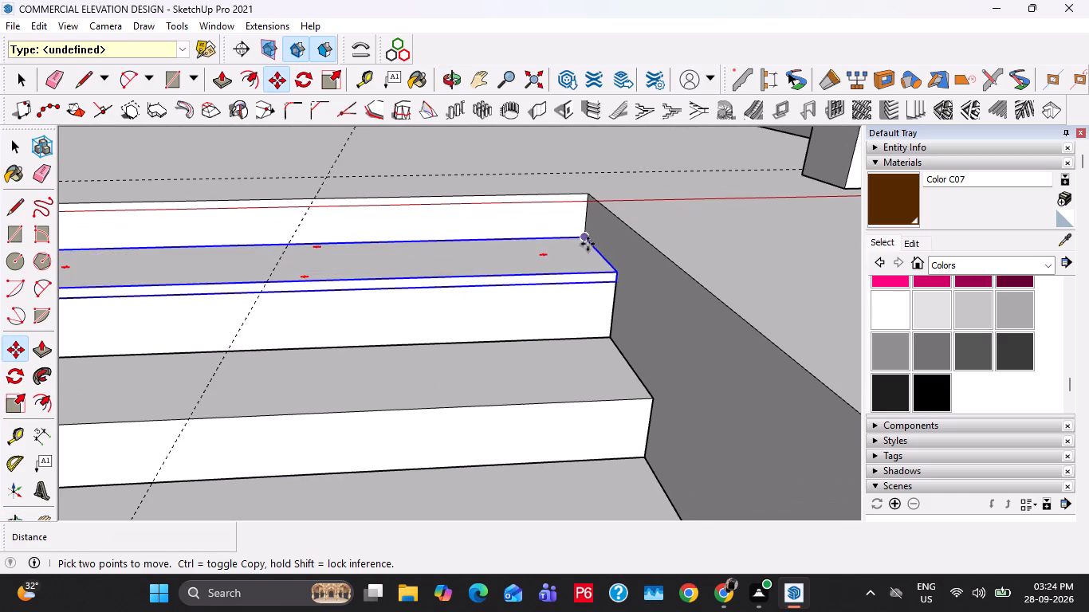
{"action": "left_click", "coordinate": [584, 246]}
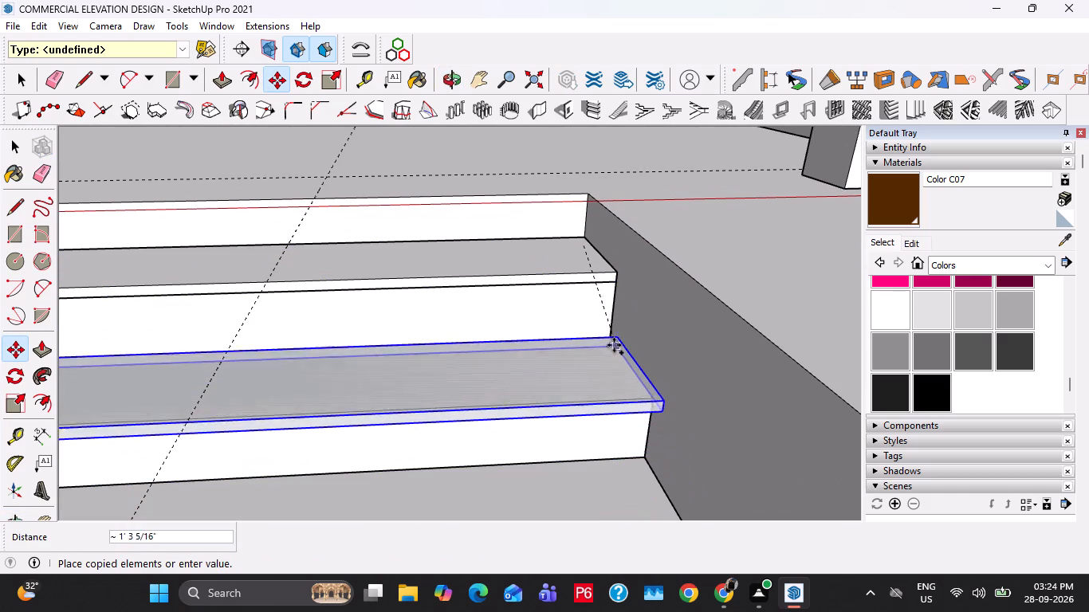
{"action": "left_click", "coordinate": [611, 339]}
{"action": "left_click", "coordinate": [608, 340]}
{"action": "middle_click_drag", "start_coordinate": [623, 424], "coordinate": [595, 306]}
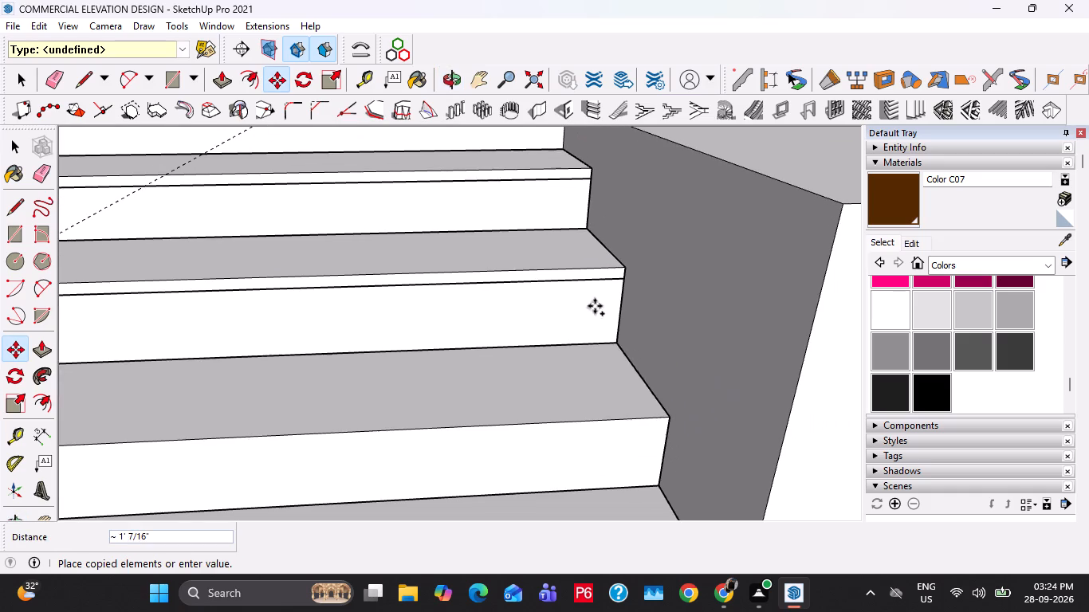
{"action": "left_click", "coordinate": [611, 339]}
{"action": "left_click", "coordinate": [611, 348]}
{"action": "middle_click_drag", "start_coordinate": [610, 436], "coordinate": [569, 272], "text": "shift"}
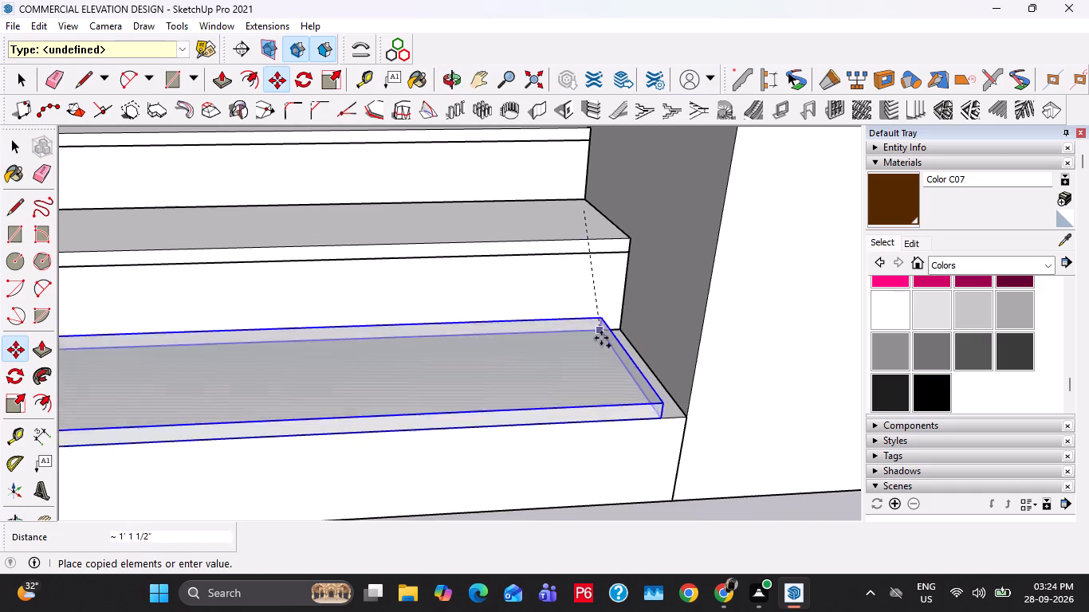
{"action": "left_click", "coordinate": [619, 330]}
{"action": "key", "text": "space"}
{"action": "scroll", "coordinate": [593, 316], "scroll_direction": "down", "scroll_amount": 8}
{"action": "key", "text": "space"}
Browse the Tile material collection for a finish for the entrance stair treads.
{"action": "middle_click_drag", "start_coordinate": [554, 391], "coordinate": [758, 334]}
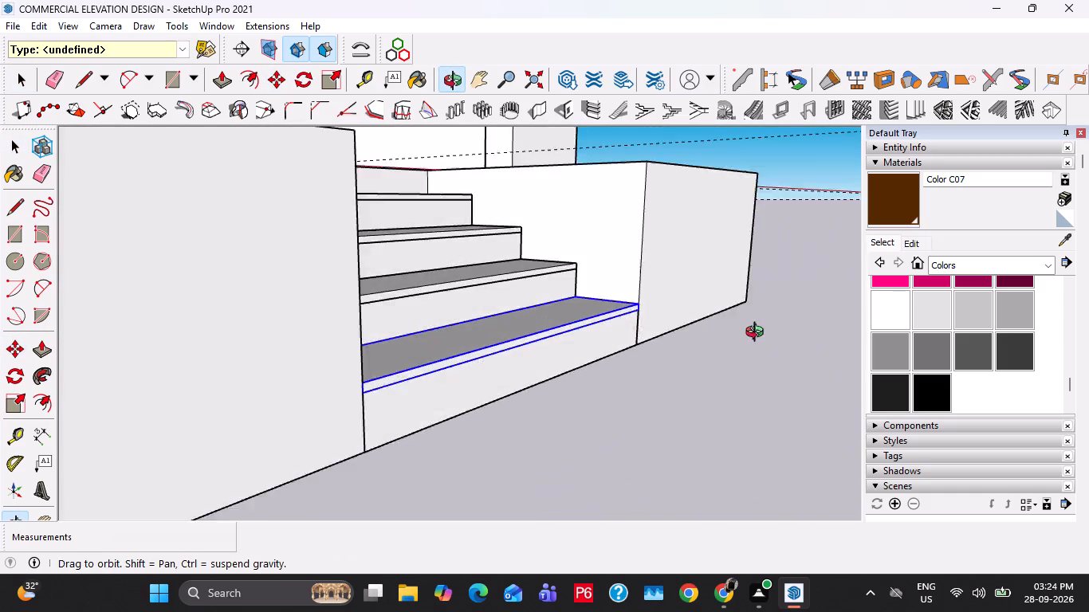
{"action": "middle_click_drag", "start_coordinate": [758, 334], "coordinate": [473, 493]}
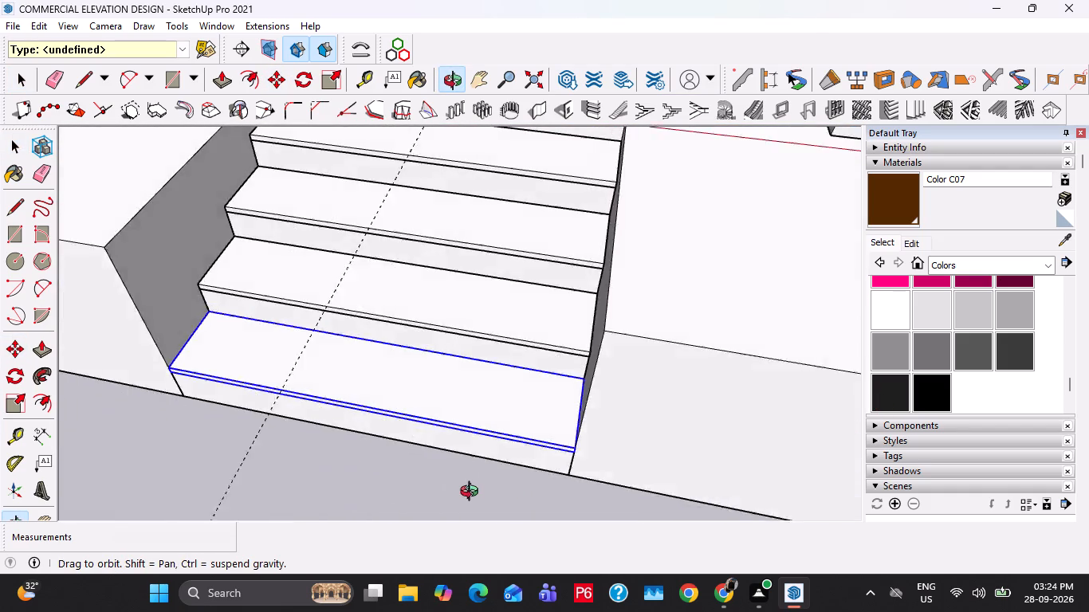
{"action": "middle_click_drag", "start_coordinate": [473, 493], "coordinate": [476, 465]}
{"action": "scroll", "coordinate": [546, 397], "scroll_direction": "down", "scroll_amount": 6}
{"action": "scroll", "coordinate": [915, 353], "scroll_direction": "up", "scroll_amount": 2}
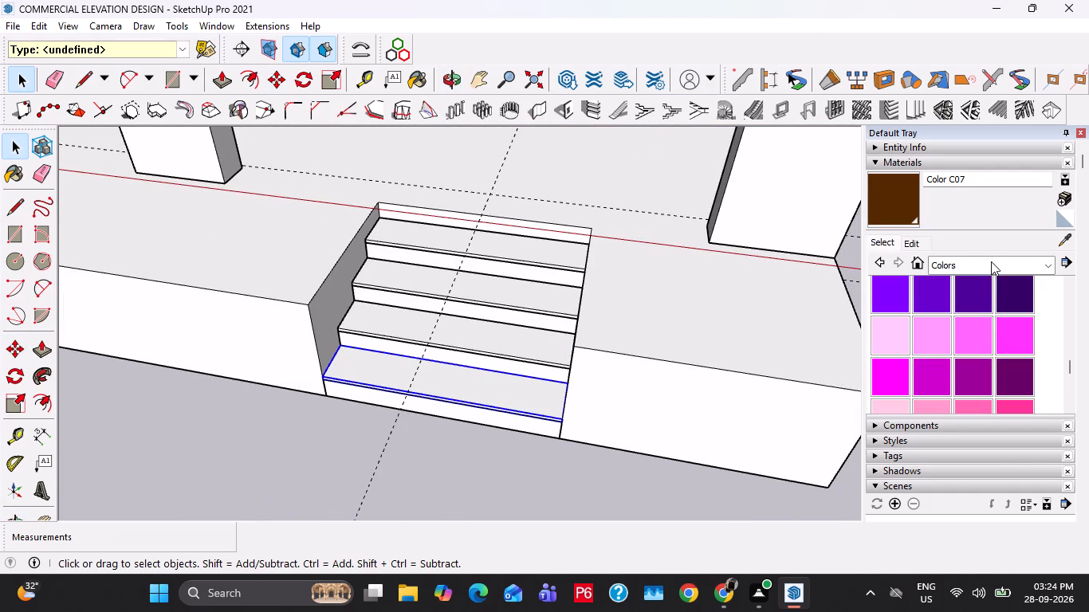
{"action": "left_click", "coordinate": [991, 261]}
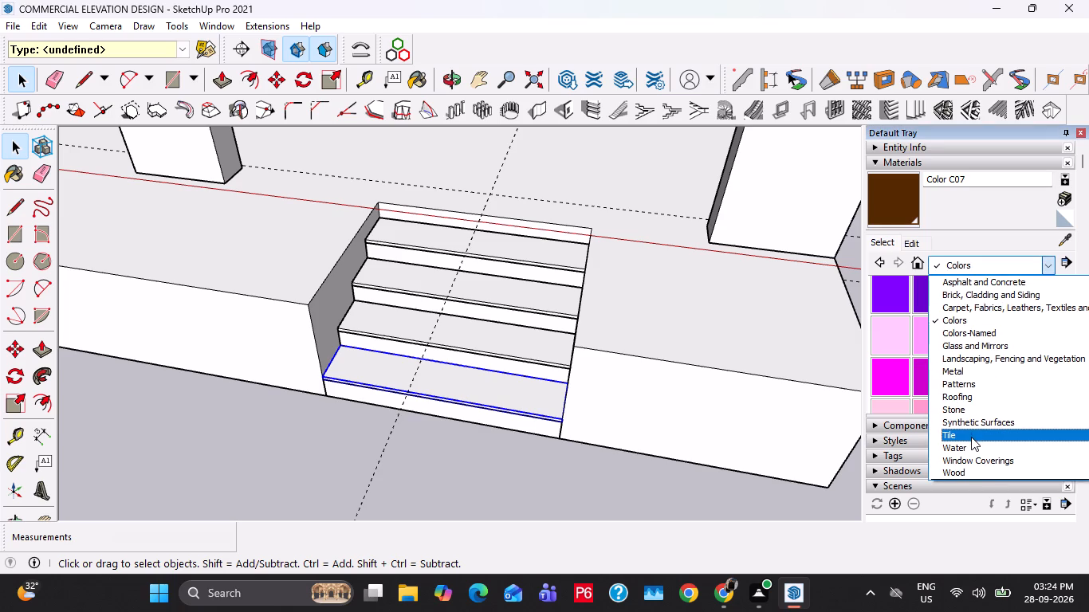
{"action": "left_click", "coordinate": [971, 437]}
{"action": "scroll", "coordinate": [928, 371], "scroll_direction": "up", "scroll_amount": 2}
{"action": "scroll", "coordinate": [930, 371], "scroll_direction": "down", "scroll_amount": 4}
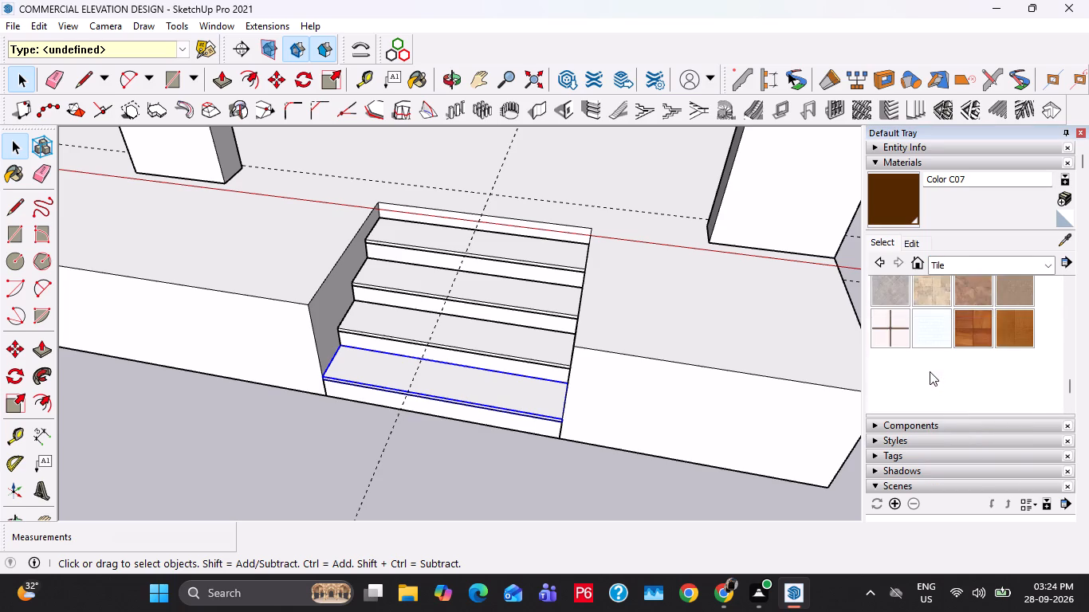
{"action": "scroll", "coordinate": [926, 363], "scroll_direction": "up", "scroll_amount": 3}
{"action": "scroll", "coordinate": [925, 382], "scroll_direction": "down", "scroll_amount": 1}
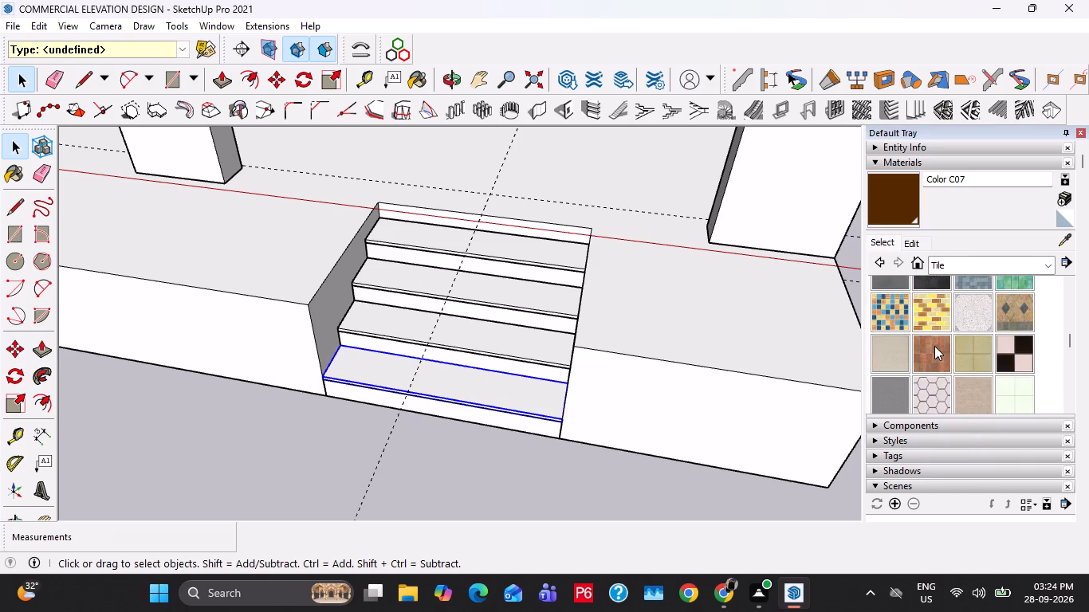
{"action": "scroll", "coordinate": [934, 346], "scroll_direction": "up", "scroll_amount": 3}
Paint the four SHOP 02 stair treads with Stone Vein Gray from the Stone collection.
{"action": "left_click", "coordinate": [1015, 261]}
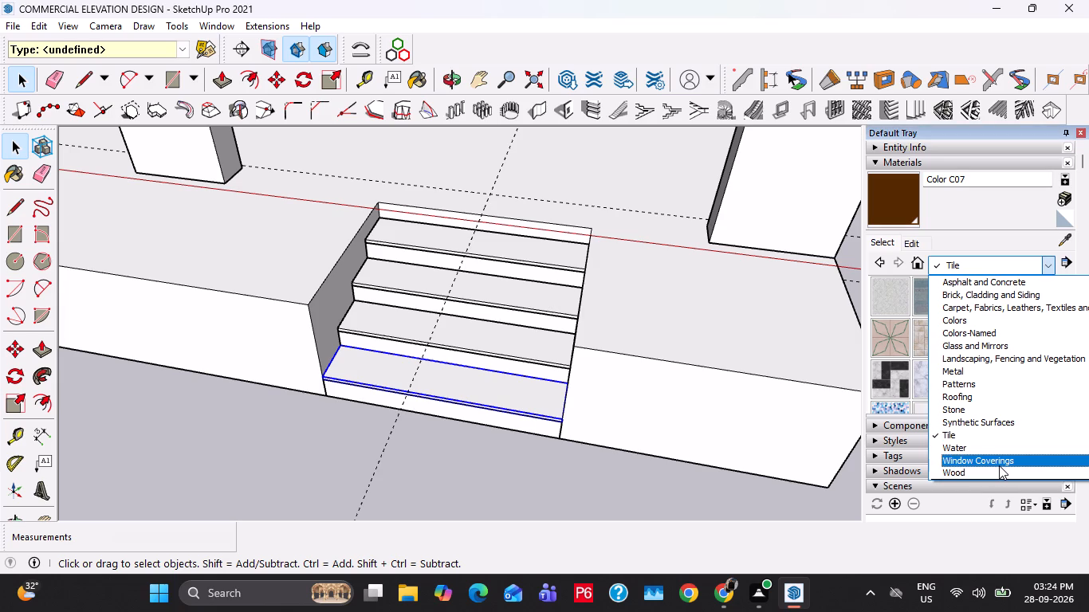
{"action": "left_click", "coordinate": [966, 405]}
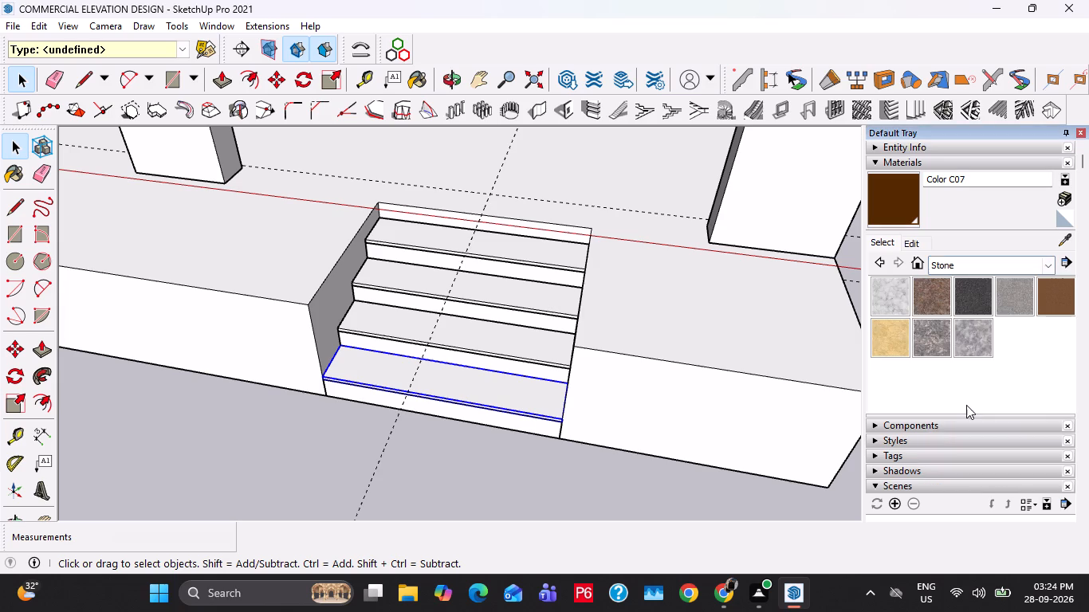
{"action": "left_click", "coordinate": [982, 340]}
{"action": "left_click", "coordinate": [513, 398]}
{"action": "left_click", "coordinate": [504, 339]}
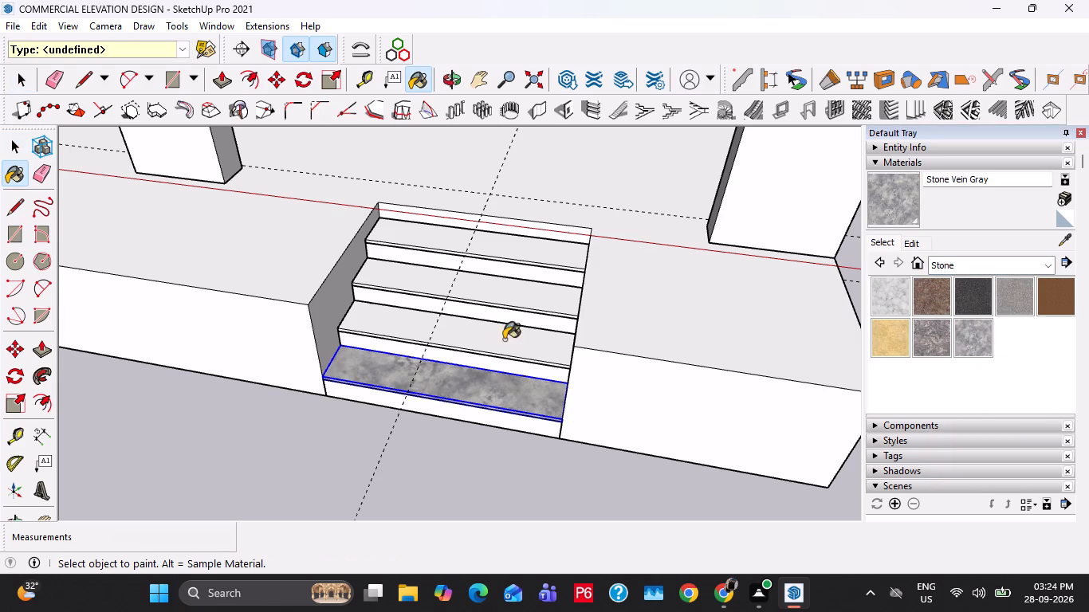
{"action": "left_click", "coordinate": [537, 291]}
{"action": "left_click", "coordinate": [550, 261]}
Paint the four SHOP 01 stair treads with the same Stone Vein Gray.
{"action": "scroll", "coordinate": [854, 367], "scroll_direction": "down", "scroll_amount": 9}
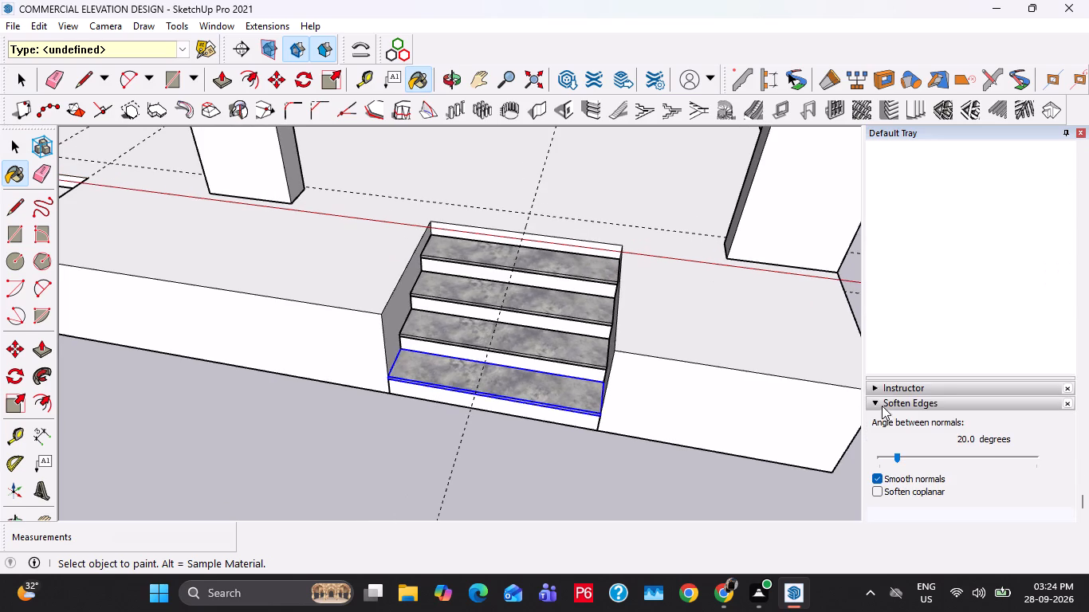
{"action": "scroll", "coordinate": [882, 406], "scroll_direction": "down", "scroll_amount": 19}
{"action": "scroll", "coordinate": [288, 341], "scroll_direction": "up", "scroll_amount": 16}
{"action": "left_click", "coordinate": [403, 334]}
{"action": "left_click", "coordinate": [409, 275]}
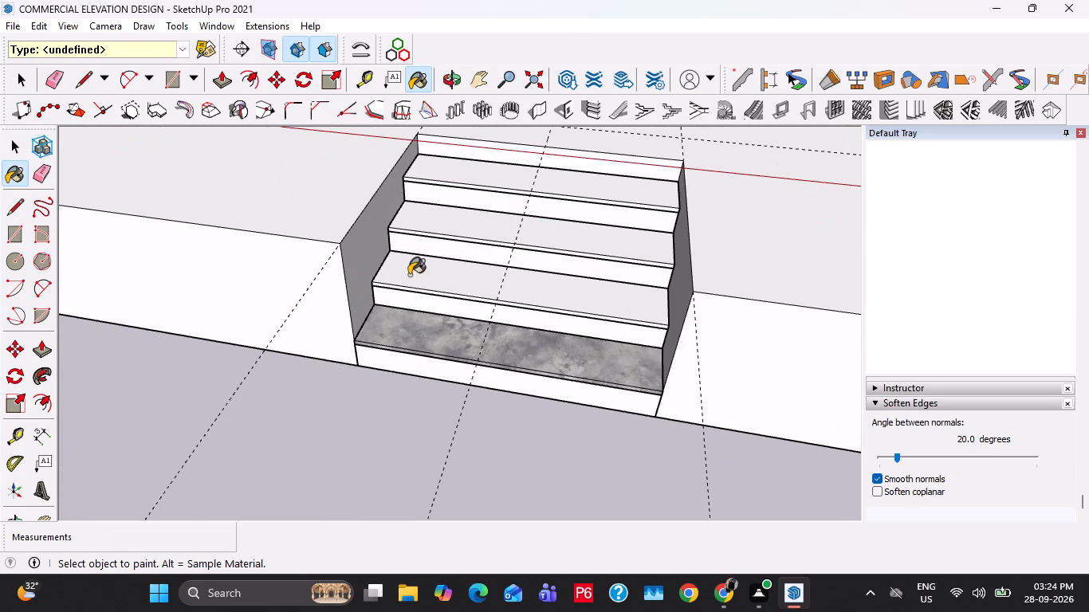
{"action": "left_click", "coordinate": [434, 231]}
{"action": "left_click", "coordinate": [464, 170]}
{"action": "key", "text": "space"}
Paint the risers of the entrance stairs with Granite Dark Gray.
{"action": "scroll", "coordinate": [953, 308], "scroll_direction": "up", "scroll_amount": 4}
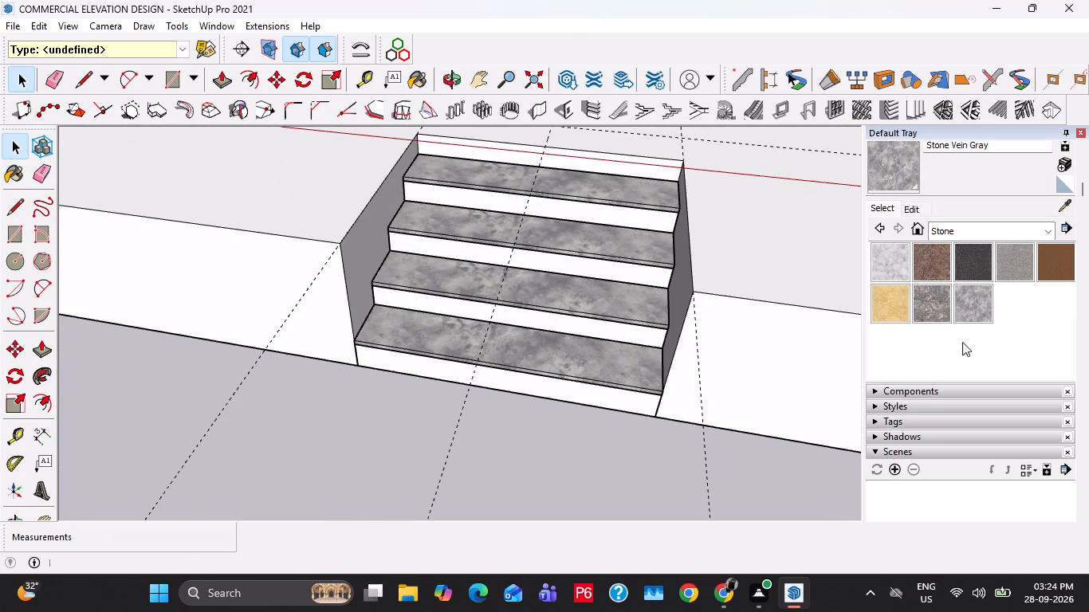
{"action": "left_click", "coordinate": [977, 263]}
{"action": "left_click", "coordinate": [579, 401]}
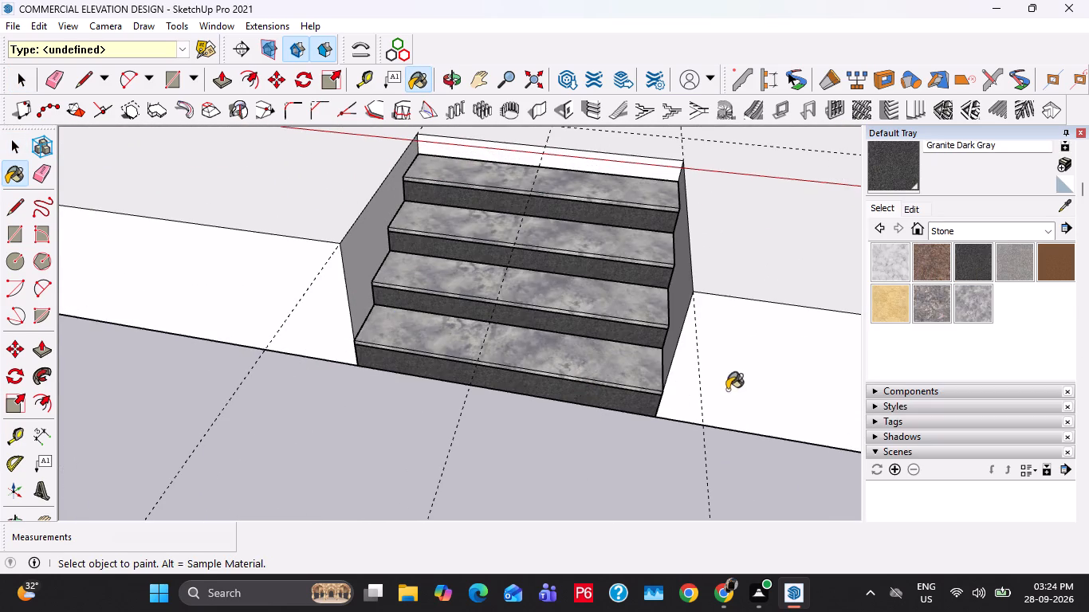
{"action": "middle_click_drag", "start_coordinate": [744, 394], "coordinate": [303, 347]}
{"action": "scroll", "coordinate": [242, 329], "scroll_direction": "up", "scroll_amount": 1, "text": "shift"}
{"action": "scroll", "coordinate": [214, 323], "scroll_direction": "down", "scroll_amount": 11, "text": "shift"}
{"action": "left_click", "coordinate": [570, 410]}
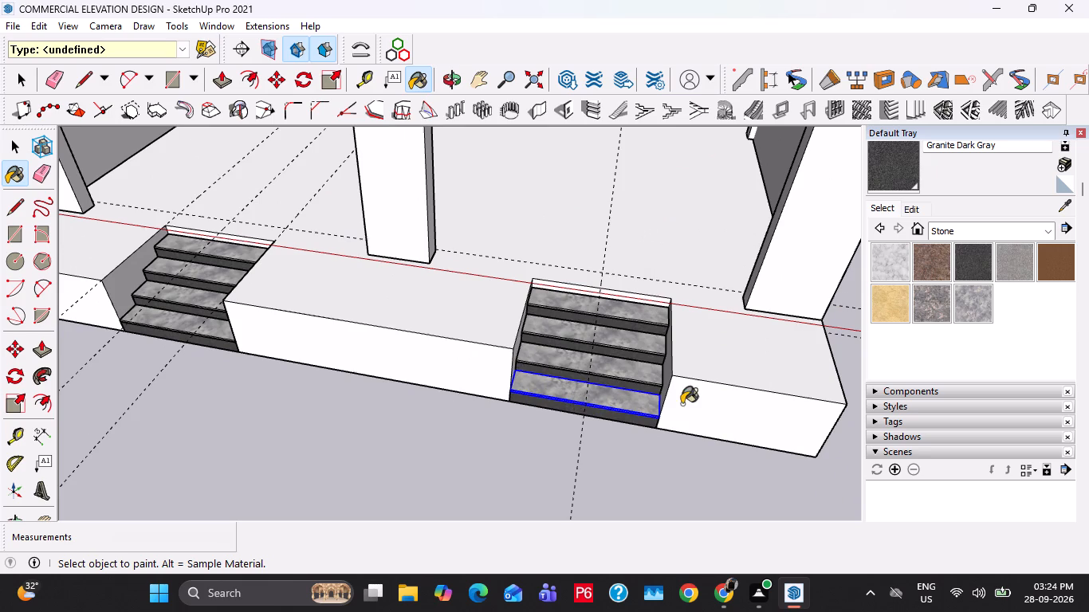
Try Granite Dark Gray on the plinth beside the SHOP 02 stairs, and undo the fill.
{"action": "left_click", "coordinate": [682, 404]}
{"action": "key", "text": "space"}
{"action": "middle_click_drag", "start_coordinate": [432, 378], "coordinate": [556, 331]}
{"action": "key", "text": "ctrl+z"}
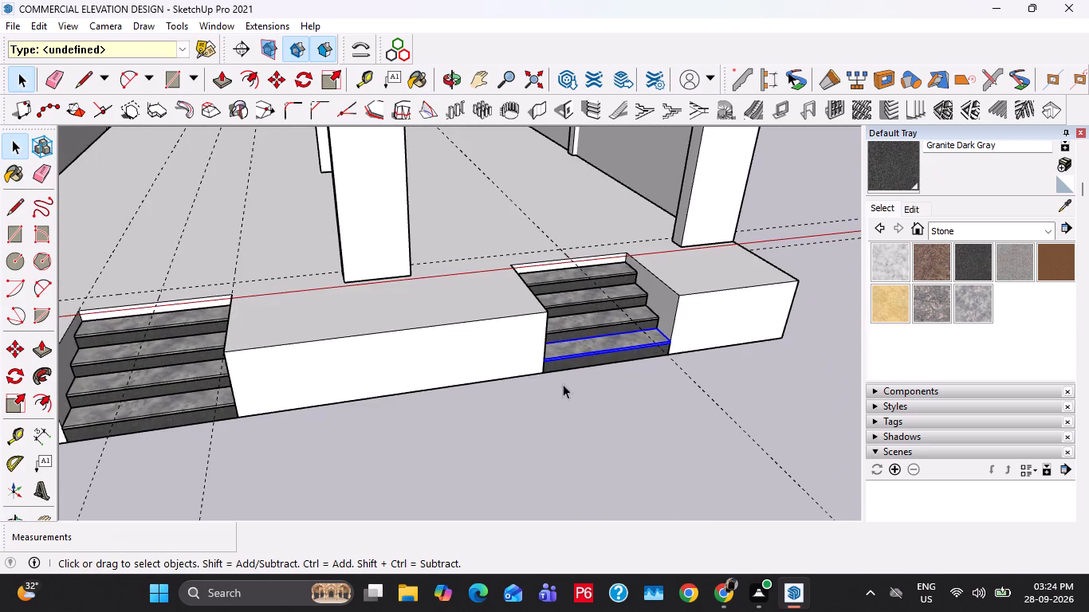
Inside the plinth group, draw a line across the top joining the two staircases' inner back corners to separate the middle block's top face.
{"action": "middle_click_drag", "start_coordinate": [566, 392], "coordinate": [427, 342]}
{"action": "left_click", "coordinate": [508, 492]}
{"action": "scroll", "coordinate": [327, 403], "scroll_direction": "down", "scroll_amount": 3, "text": "shift"}
{"action": "middle_click_drag", "start_coordinate": [322, 383], "coordinate": [470, 477], "text": "shift"}
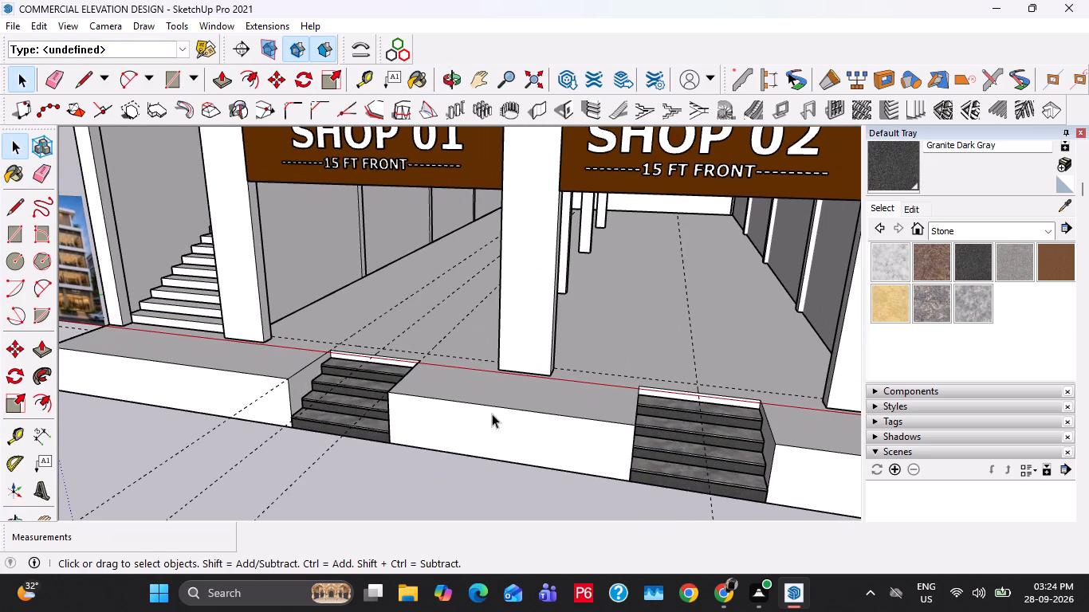
{"action": "double_click", "coordinate": [506, 388]}
{"action": "left_click", "coordinate": [494, 382]}
{"action": "middle_click_drag", "start_coordinate": [492, 382], "coordinate": [530, 465]}
{"action": "scroll", "coordinate": [507, 397], "scroll_direction": "up", "scroll_amount": 2}
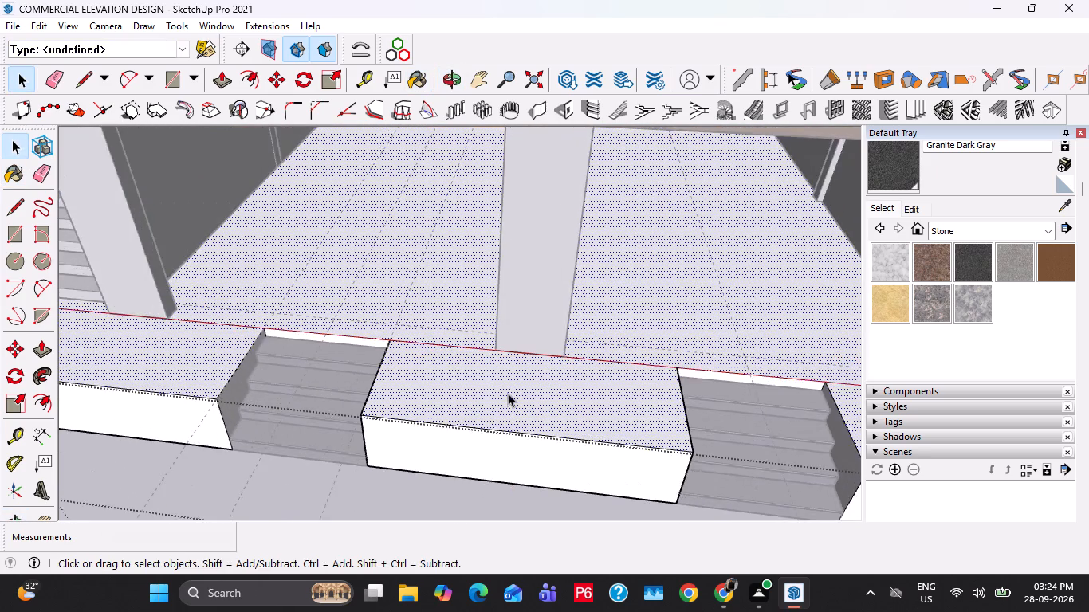
{"action": "scroll", "coordinate": [508, 393], "scroll_direction": "up", "scroll_amount": 3}
{"action": "key", "text": "l"}
{"action": "left_click", "coordinate": [366, 331]}
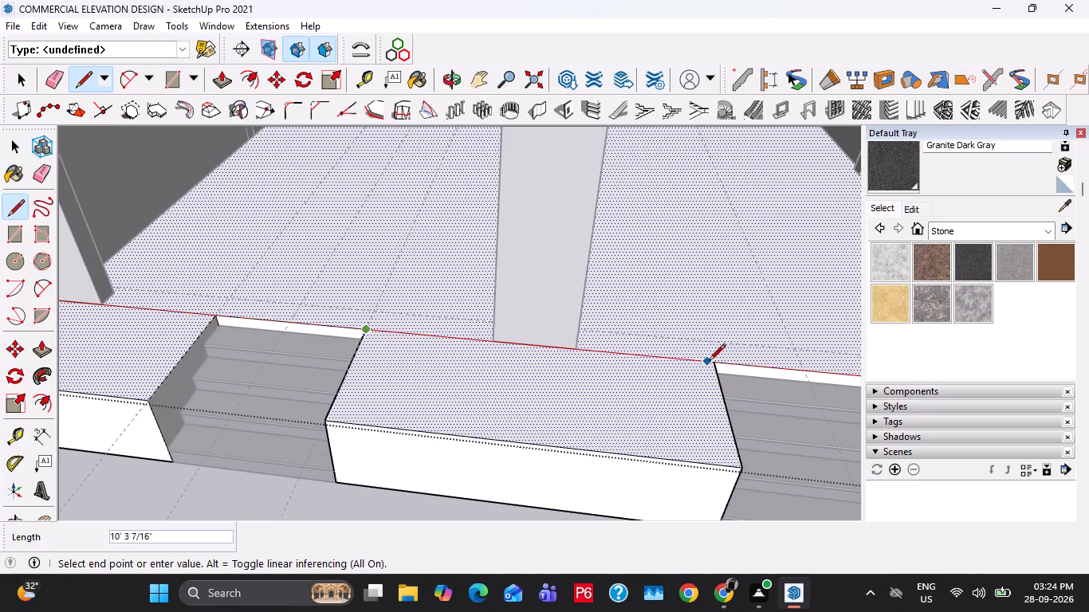
{"action": "left_click", "coordinate": [712, 362]}
{"action": "key", "text": "space"}
{"action": "left_click", "coordinate": [606, 419]}
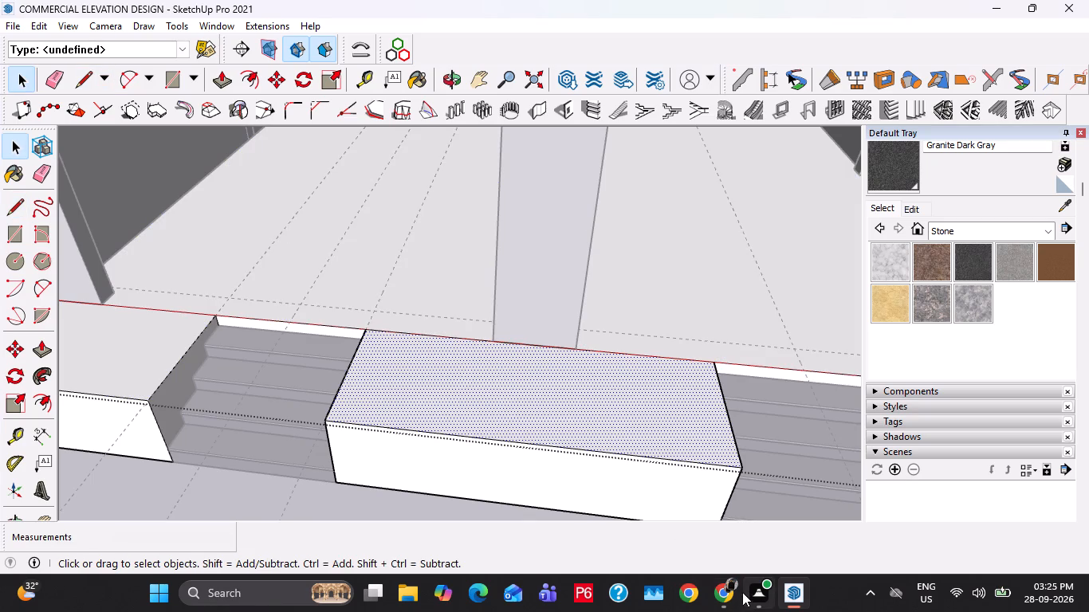
{"action": "key", "text": "Escape"}
{"action": "scroll", "coordinate": [358, 335], "scroll_direction": "down", "scroll_amount": 11}
{"action": "key", "text": "Escape"}
Examine the planters and entrance steps at the base of the reference image.
{"action": "middle_click_drag", "start_coordinate": [268, 350], "coordinate": [576, 362]}
{"action": "scroll", "coordinate": [209, 300], "scroll_direction": "up", "scroll_amount": 9}
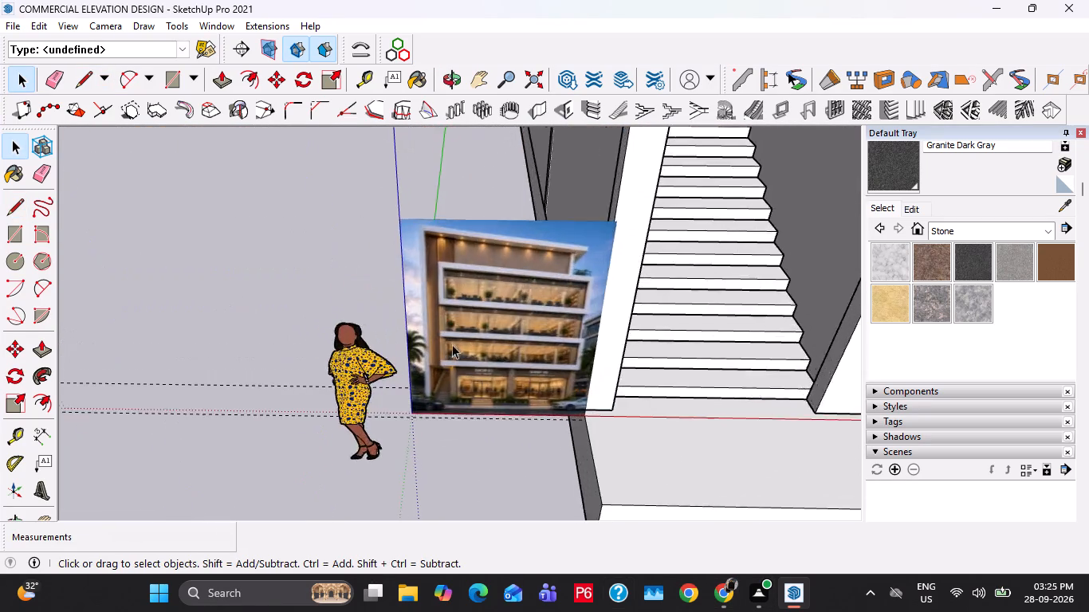
{"action": "scroll", "coordinate": [452, 344], "scroll_direction": "up", "scroll_amount": 20}
{"action": "scroll", "coordinate": [452, 344], "scroll_direction": "up", "scroll_amount": 5}
{"action": "middle_click_drag", "start_coordinate": [513, 333], "coordinate": [289, 329], "text": "shift"}
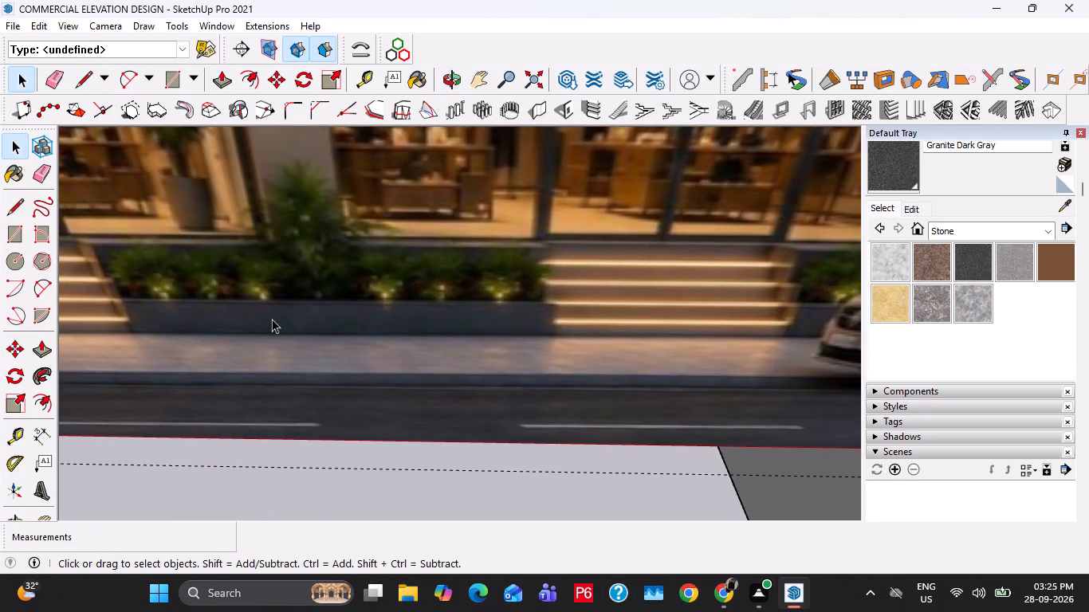
{"action": "scroll", "coordinate": [273, 316], "scroll_direction": "down", "scroll_amount": 16}
{"action": "middle_click_drag", "start_coordinate": [735, 430], "coordinate": [96, 339], "text": "shift"}
{"action": "scroll", "coordinate": [29, 339], "scroll_direction": "down", "scroll_amount": 14}
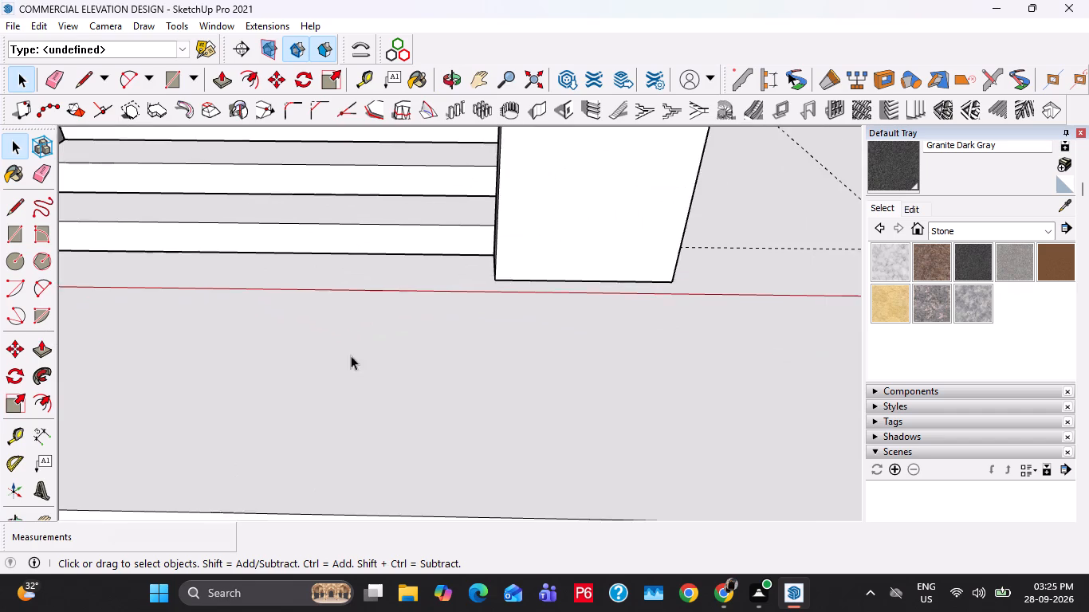
{"action": "scroll", "coordinate": [351, 355], "scroll_direction": "down", "scroll_amount": 16}
Inside the plinth group, copy the middle block's front top edge 1'6" back across its top face.
{"action": "middle_click_drag", "start_coordinate": [521, 386], "coordinate": [197, 402], "text": "shift"}
{"action": "scroll", "coordinate": [459, 449], "scroll_direction": "up", "scroll_amount": 3}
{"action": "double_click", "coordinate": [414, 457]}
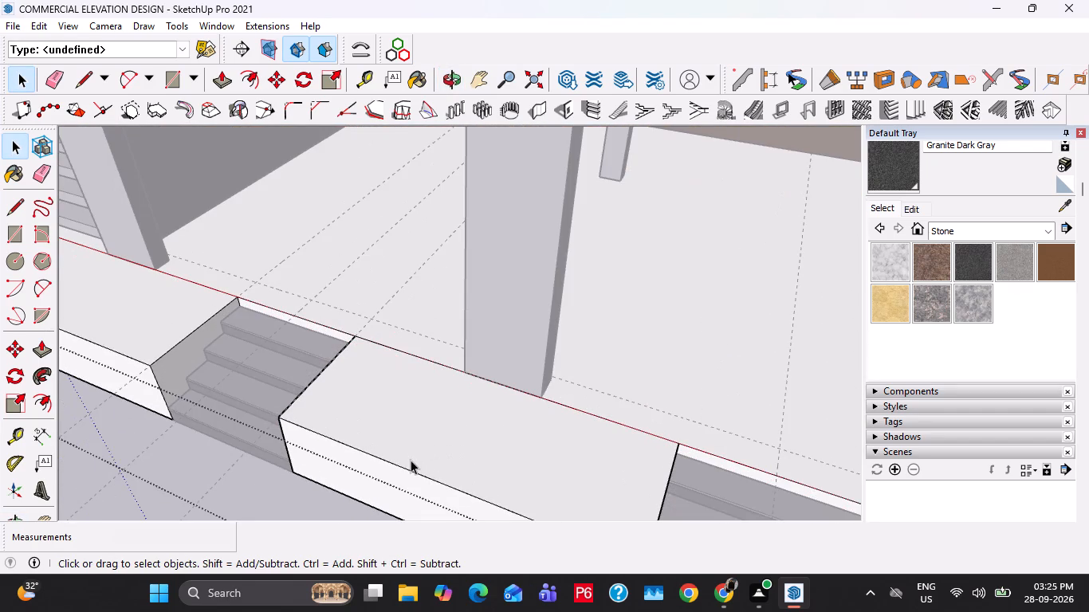
{"action": "left_click", "coordinate": [411, 466]}
{"action": "left_click", "coordinate": [411, 469]}
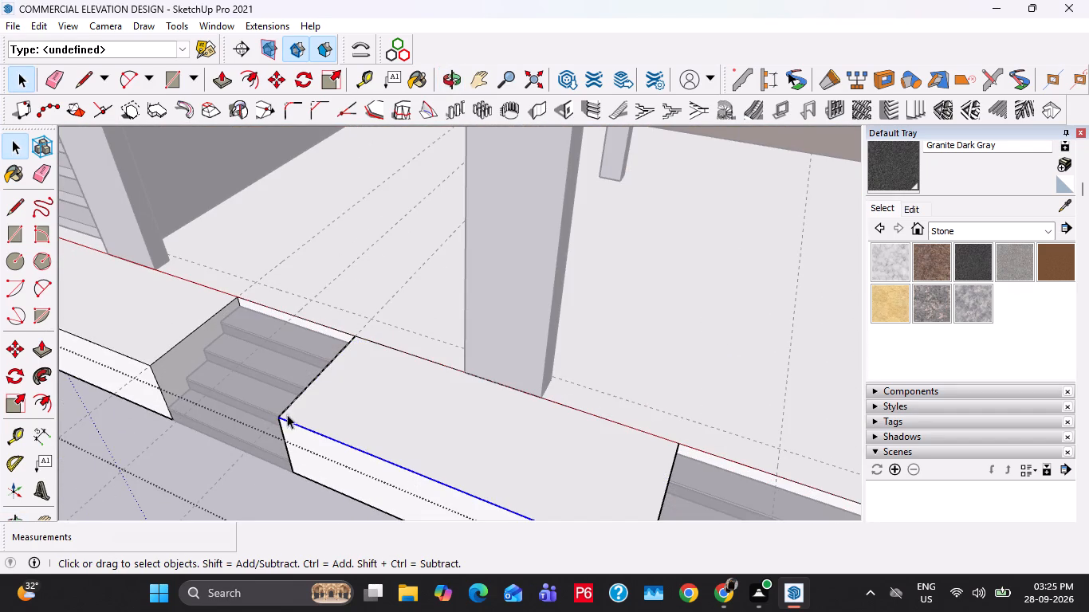
{"action": "key", "text": "m"}
{"action": "left_click", "coordinate": [285, 415]}
{"action": "type", "text": "1'6\""}
{"action": "key", "text": "Return"}
Push the front strip of the middle block's top down 1'.
{"action": "key", "text": "space"}
{"action": "left_click", "coordinate": [352, 422]}
{"action": "middle_click_drag", "start_coordinate": [379, 445], "coordinate": [448, 432]}
{"action": "key", "text": "p"}
{"action": "left_click", "coordinate": [451, 431]}
{"action": "type", "text": "1'"}
{"action": "key", "text": "Return"}
{"action": "middle_click_drag", "start_coordinate": [406, 461], "coordinate": [514, 453]}
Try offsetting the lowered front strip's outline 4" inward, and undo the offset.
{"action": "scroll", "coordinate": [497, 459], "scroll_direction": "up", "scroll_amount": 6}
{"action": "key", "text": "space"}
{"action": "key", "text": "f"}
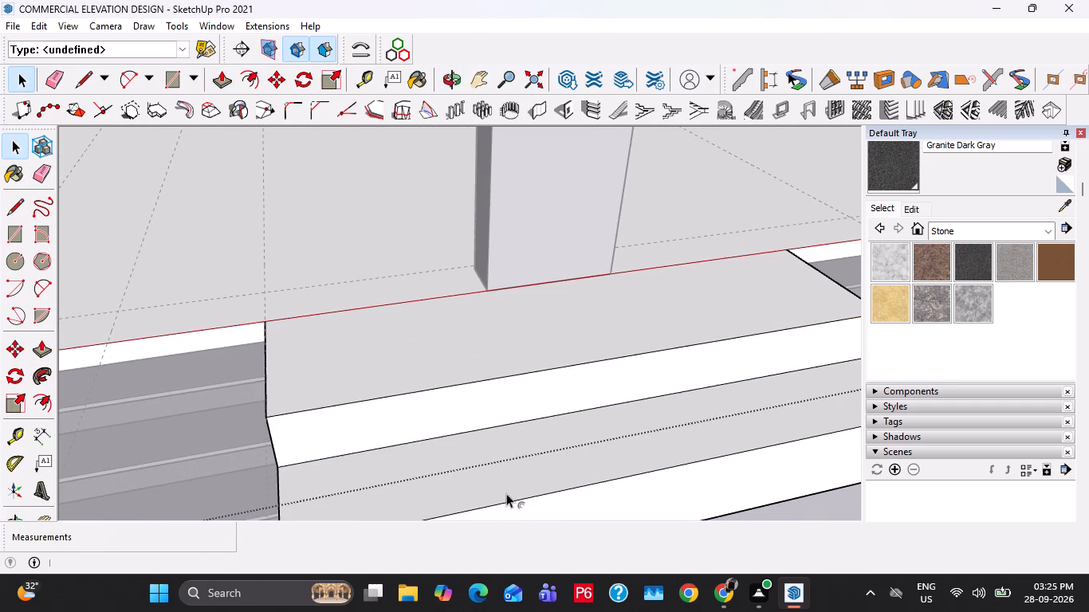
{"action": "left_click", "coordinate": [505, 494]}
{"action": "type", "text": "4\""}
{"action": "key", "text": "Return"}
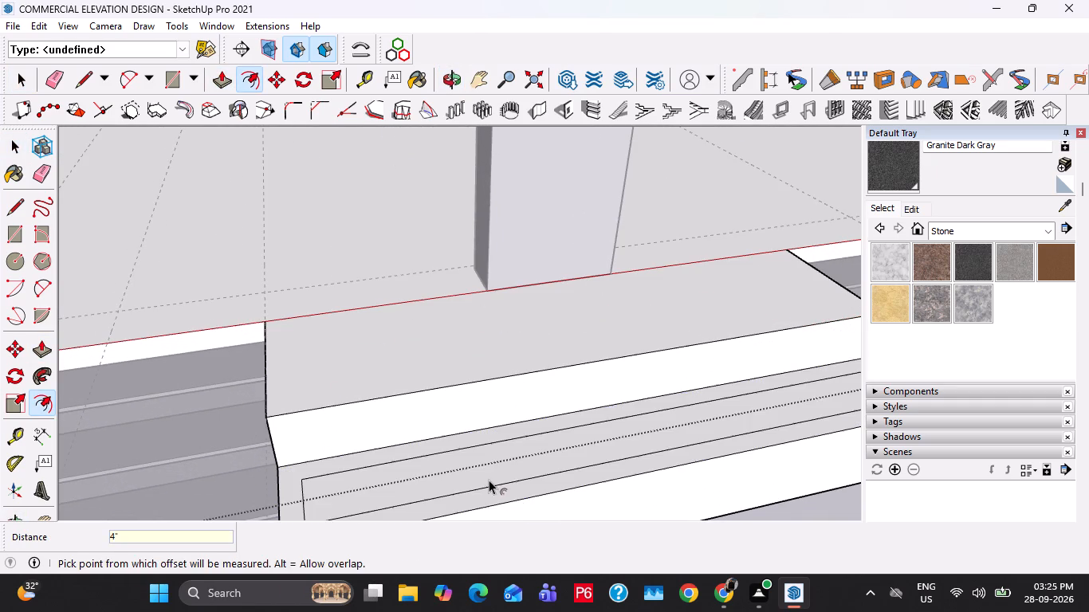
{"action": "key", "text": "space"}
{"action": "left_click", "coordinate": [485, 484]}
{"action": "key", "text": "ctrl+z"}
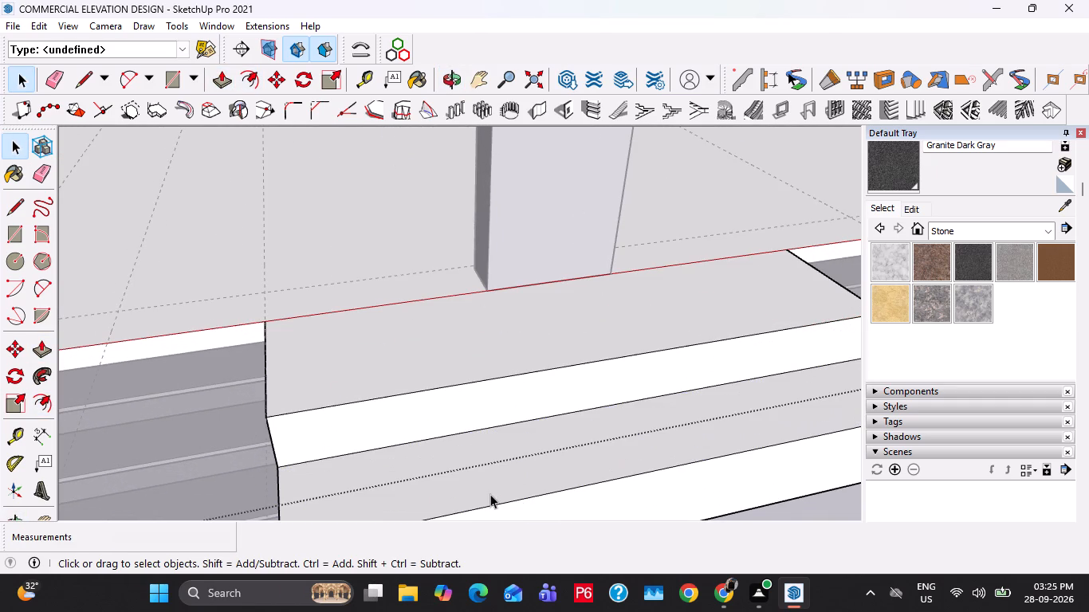
Offset the outline of the middle block's lowered front strip 2" inward.
{"action": "key", "text": "f"}
{"action": "left_click", "coordinate": [495, 503]}
{"action": "left_click", "coordinate": [487, 491]}
{"action": "type", "text": "2\""}
{"action": "key", "text": "Return"}
Push the inner face of the lowered strip down 1' to hollow out the planter, and exit the plinth group.
{"action": "key", "text": "space"}
{"action": "left_click", "coordinate": [482, 473]}
{"action": "key", "text": "p"}
{"action": "left_click", "coordinate": [482, 473]}
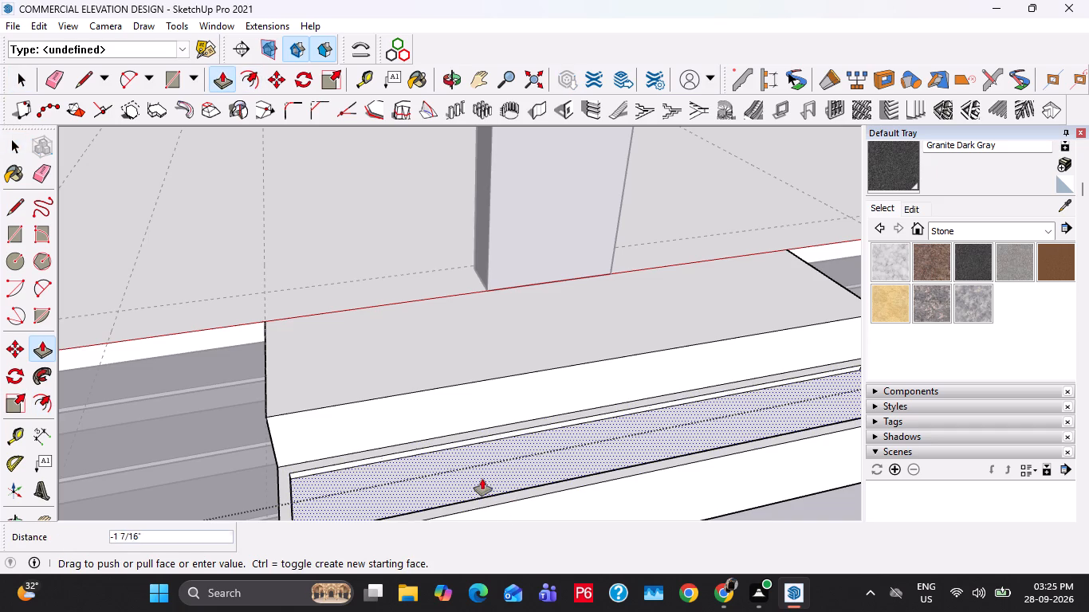
{"action": "type", "text": "1'"}
{"action": "key", "text": "Return"}
{"action": "key", "text": "space"}
{"action": "scroll", "coordinate": [354, 428], "scroll_direction": "down", "scroll_amount": 7}
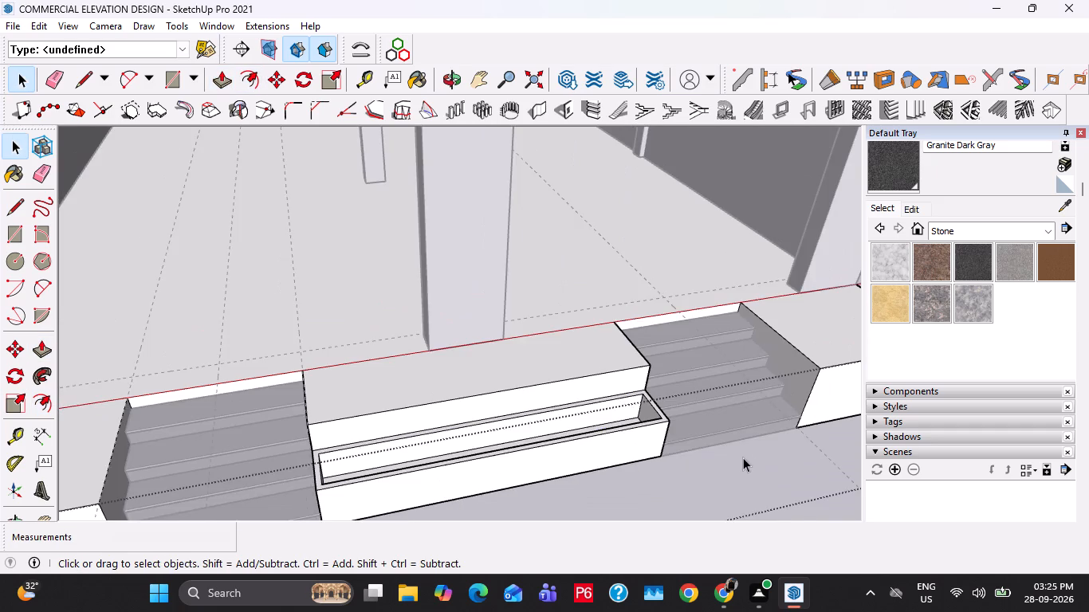
{"action": "key", "text": "Escape"}
Inside the plinth group, copy the front top edge of the end block beyond the SHOP 02 stairs 1'6" back.
{"action": "middle_click_drag", "start_coordinate": [744, 445], "coordinate": [394, 496], "text": "shift"}
{"action": "double_click", "coordinate": [560, 434]}
{"action": "middle_click_drag", "start_coordinate": [541, 431], "coordinate": [495, 518]}
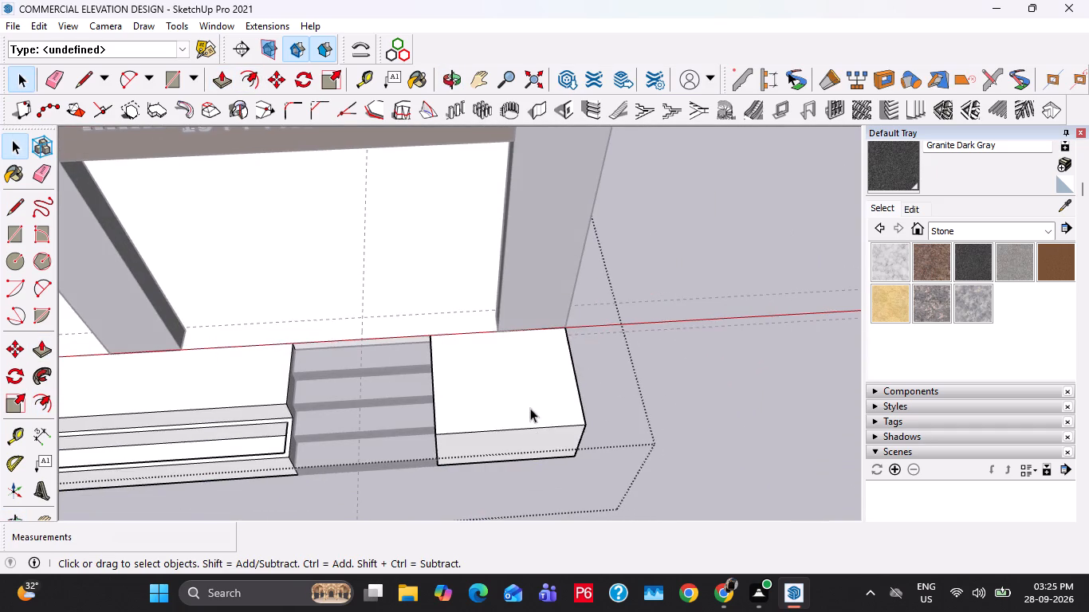
{"action": "left_click", "coordinate": [530, 406]}
{"action": "scroll", "coordinate": [521, 415], "scroll_direction": "up", "scroll_amount": 4}
{"action": "left_click", "coordinate": [526, 437]}
{"action": "key", "text": "m"}
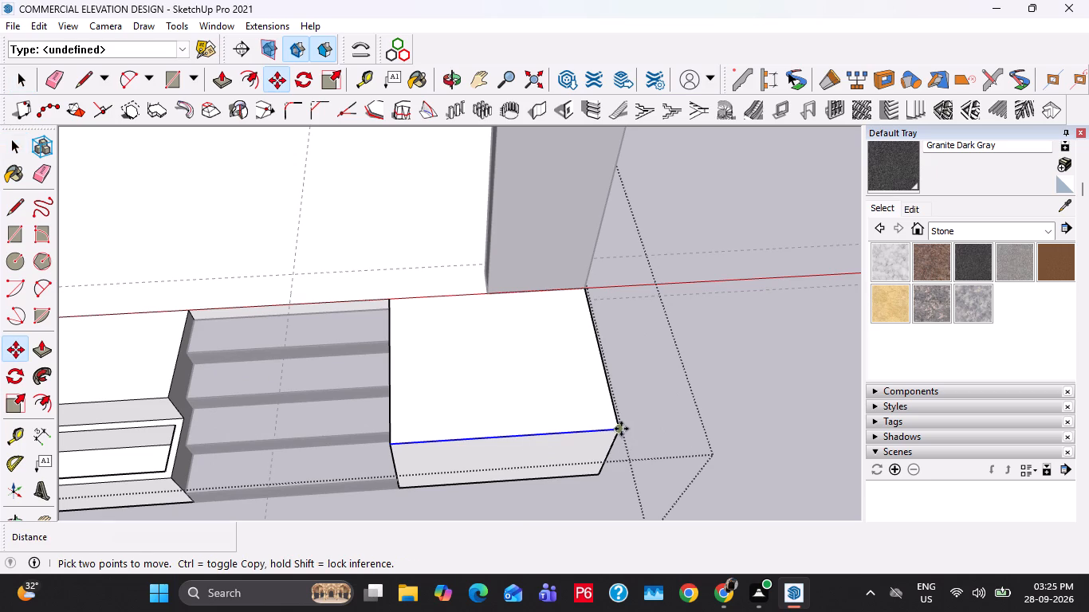
{"action": "left_click", "coordinate": [621, 429]}
{"action": "key", "text": "1"}
{"action": "type", "text": "'6"}
{"action": "key", "text": "shift+quotedbl"}
{"action": "key", "text": "Return"}
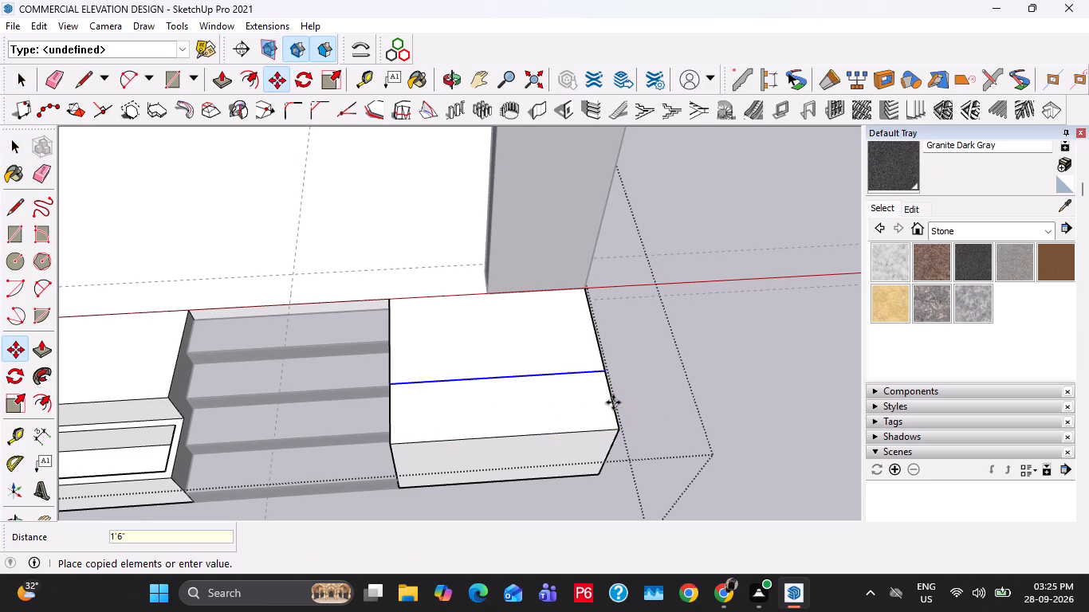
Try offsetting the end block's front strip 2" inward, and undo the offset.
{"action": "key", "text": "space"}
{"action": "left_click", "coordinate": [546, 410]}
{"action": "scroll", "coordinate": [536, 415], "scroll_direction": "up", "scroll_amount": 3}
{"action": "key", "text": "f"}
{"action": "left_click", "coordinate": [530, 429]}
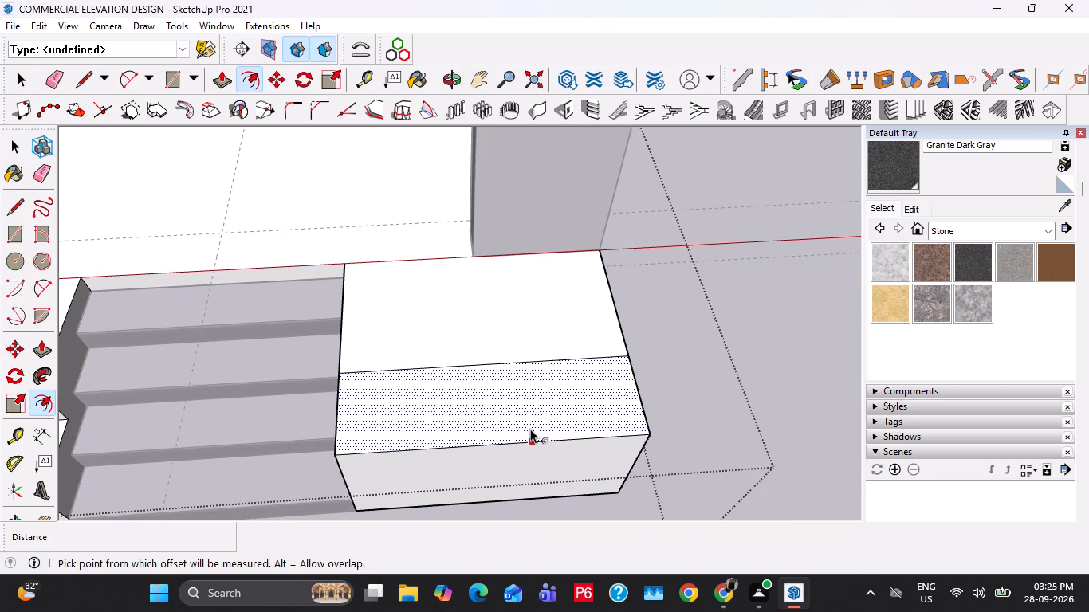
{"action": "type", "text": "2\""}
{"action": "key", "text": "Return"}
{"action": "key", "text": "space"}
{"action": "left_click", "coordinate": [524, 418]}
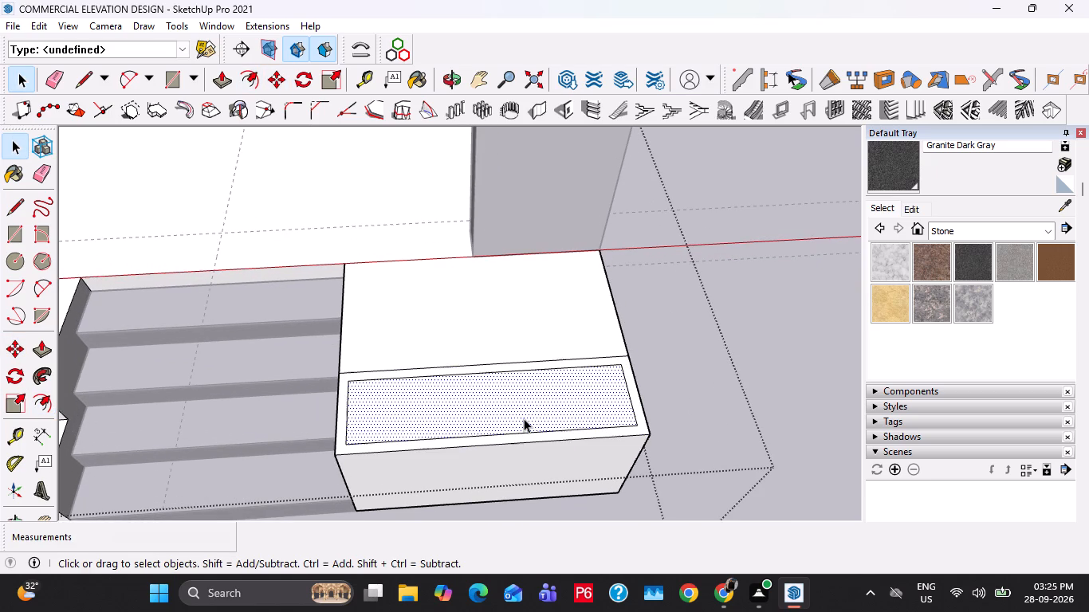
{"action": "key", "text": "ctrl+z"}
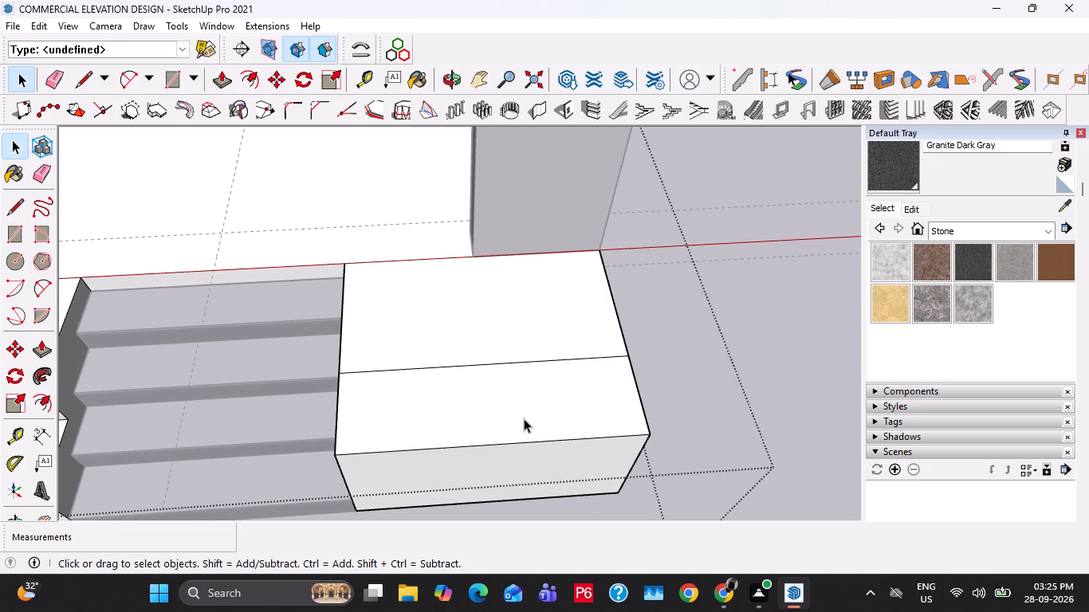
Push the front strip of the end block beyond the SHOP 02 stairs down 1', level with the neighbouring lowered strip.
{"action": "left_click", "coordinate": [524, 418]}
{"action": "key", "text": "p"}
{"action": "left_click", "coordinate": [524, 418]}
{"action": "scroll", "coordinate": [492, 439], "scroll_direction": "down", "scroll_amount": 5}
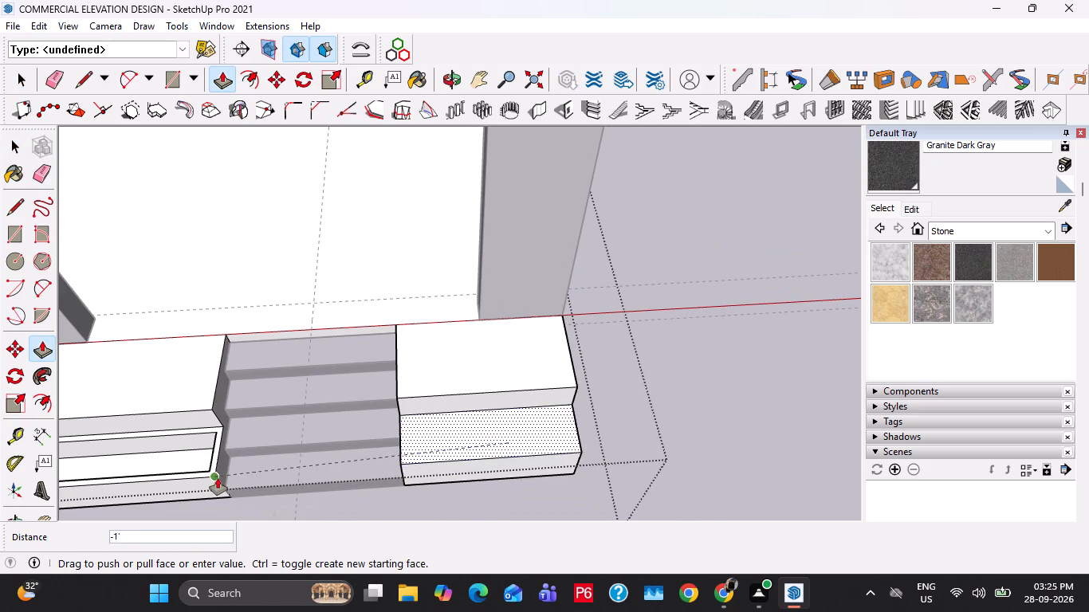
{"action": "left_click", "coordinate": [218, 478]}
{"action": "scroll", "coordinate": [528, 445], "scroll_direction": "up", "scroll_amount": 7}
{"action": "key", "text": "space"}
Hollow a planter into that lowered strip by offsetting its outline 2" inward and pushing the inner face down 1'.
{"action": "key", "text": "f"}
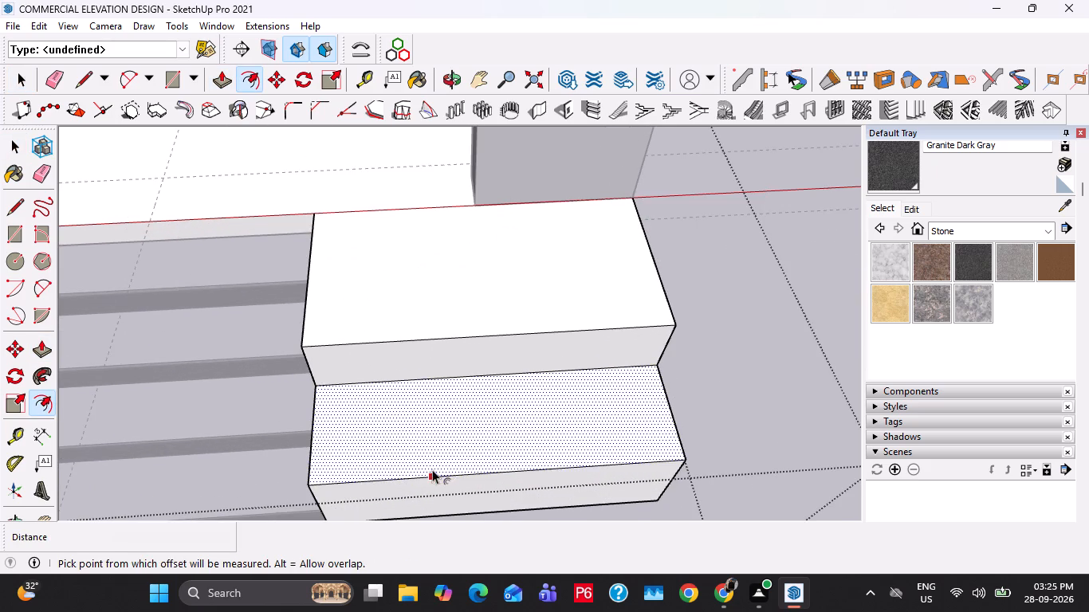
{"action": "left_click", "coordinate": [432, 469]}
{"action": "scroll", "coordinate": [416, 420], "scroll_direction": "down", "scroll_amount": 5}
{"action": "left_click", "coordinate": [108, 462]}
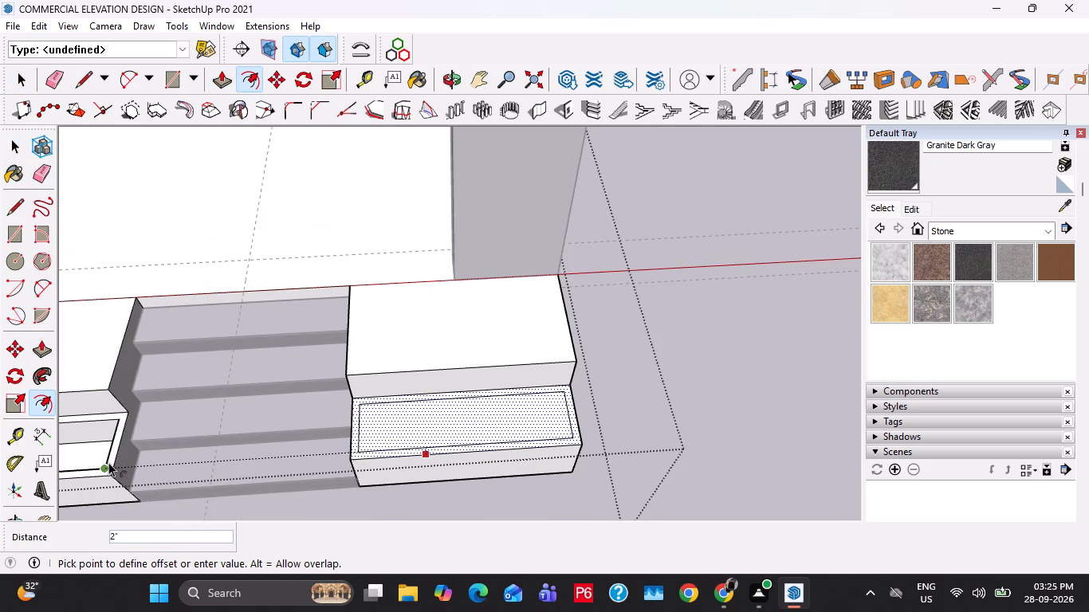
{"action": "key", "text": "space"}
{"action": "left_click", "coordinate": [464, 430]}
{"action": "key", "text": "p"}
{"action": "left_click", "coordinate": [464, 430]}
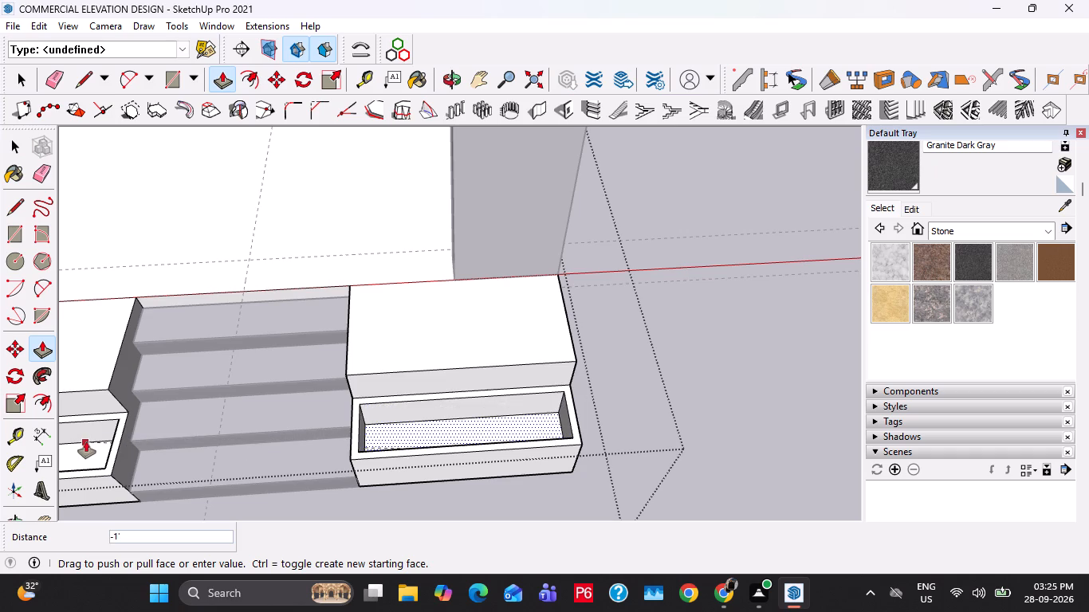
{"action": "left_click", "coordinate": [86, 441]}
{"action": "key", "text": "space"}
Copy the front top edge of the plinth block before the main staircase 1'6" back across its top.
{"action": "scroll", "coordinate": [450, 437], "scroll_direction": "down", "scroll_amount": 7}
{"action": "middle_click_drag", "start_coordinate": [253, 447], "coordinate": [815, 423], "text": "shift"}
{"action": "middle_click_drag", "start_coordinate": [466, 468], "coordinate": [542, 445], "text": "shift"}
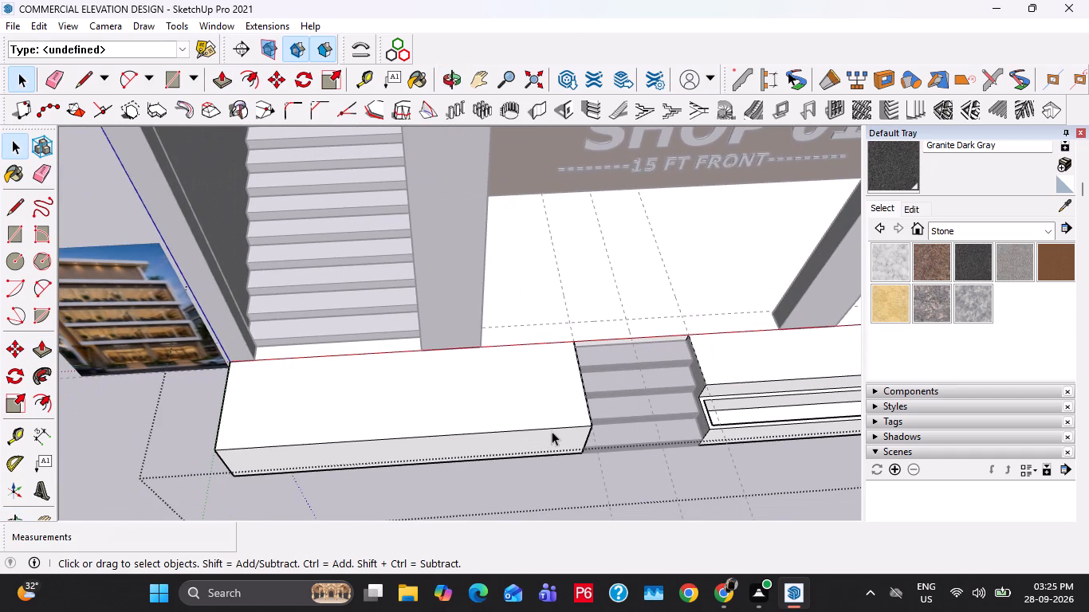
{"action": "left_click", "coordinate": [556, 426]}
{"action": "scroll", "coordinate": [581, 426], "scroll_direction": "up", "scroll_amount": 3}
{"action": "key", "text": "m"}
{"action": "left_click", "coordinate": [595, 422]}
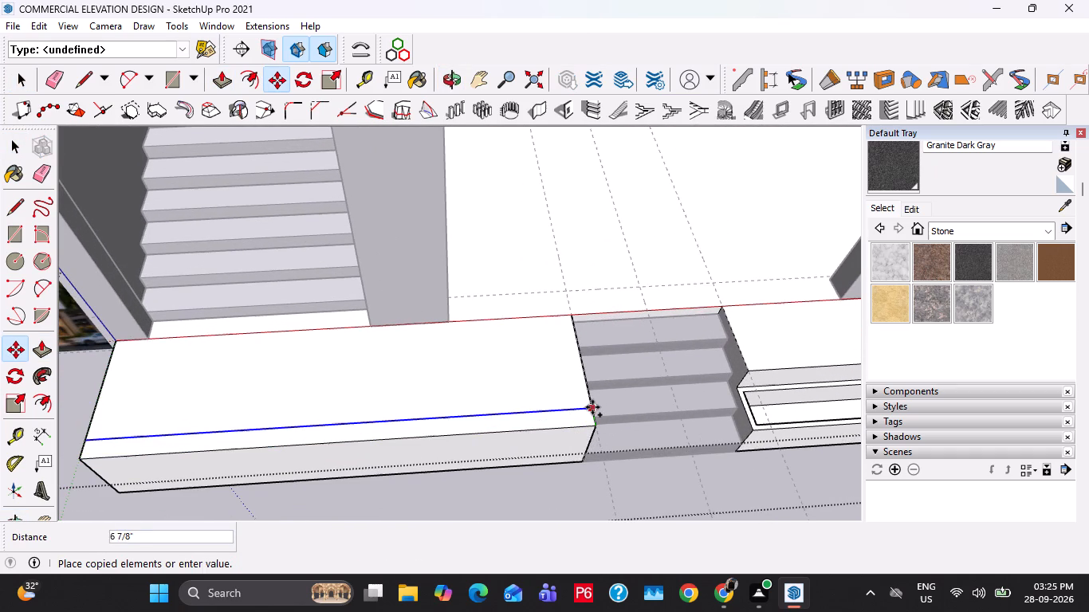
{"action": "type", "text": "1;"}
{"action": "key", "text": "BackSpace"}
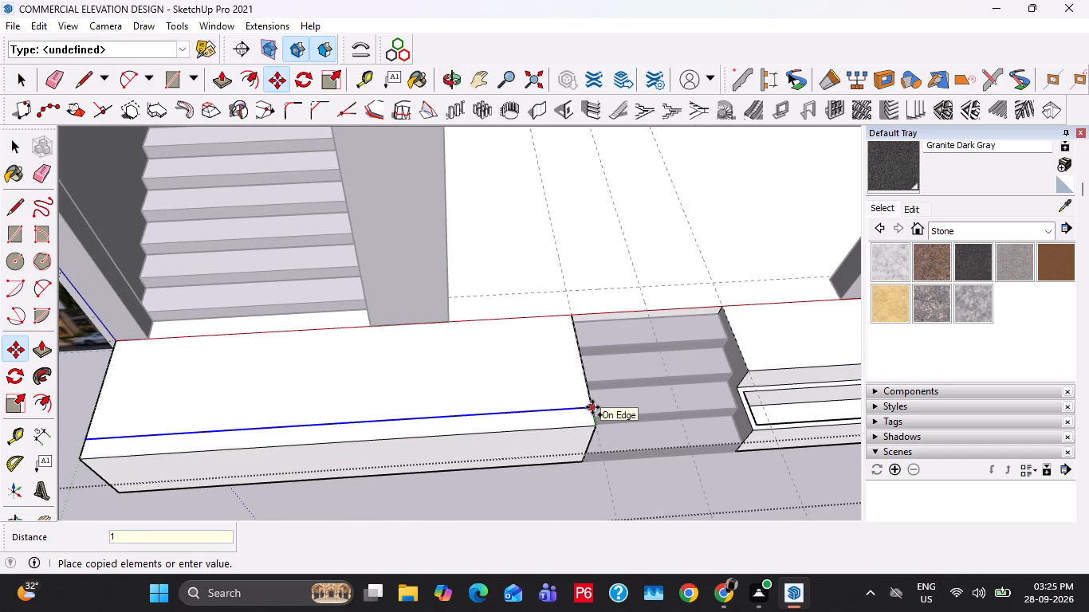
{"action": "type", "text": "'6\""}
{"action": "key", "text": "Return"}
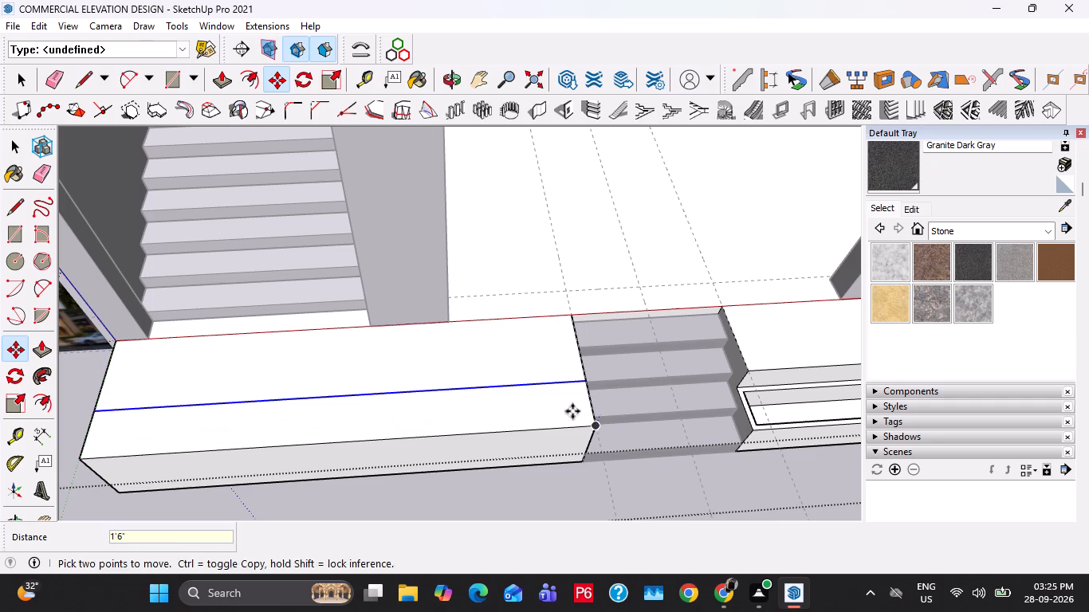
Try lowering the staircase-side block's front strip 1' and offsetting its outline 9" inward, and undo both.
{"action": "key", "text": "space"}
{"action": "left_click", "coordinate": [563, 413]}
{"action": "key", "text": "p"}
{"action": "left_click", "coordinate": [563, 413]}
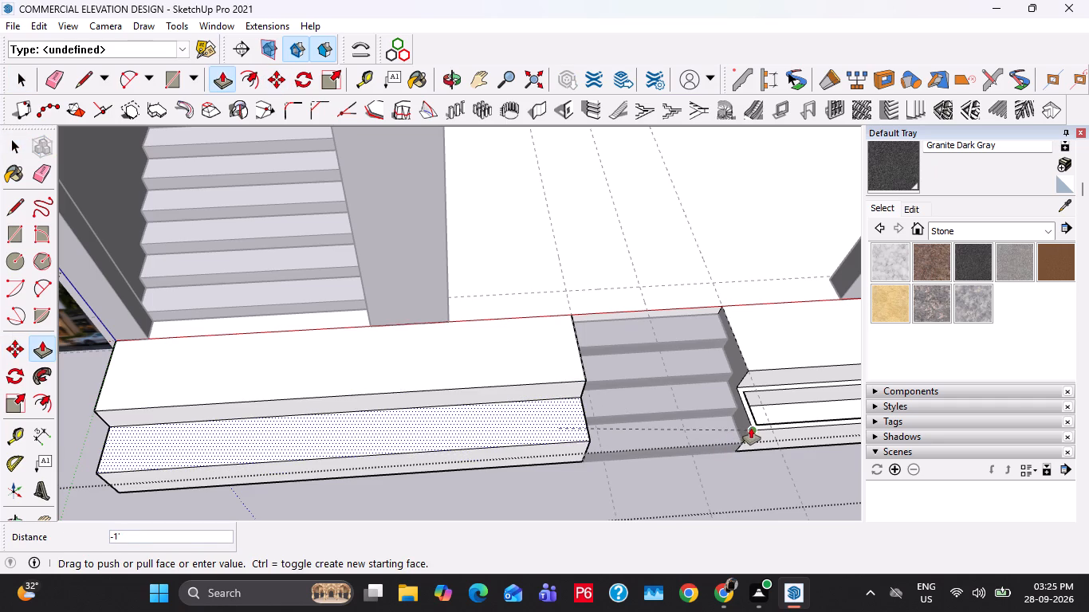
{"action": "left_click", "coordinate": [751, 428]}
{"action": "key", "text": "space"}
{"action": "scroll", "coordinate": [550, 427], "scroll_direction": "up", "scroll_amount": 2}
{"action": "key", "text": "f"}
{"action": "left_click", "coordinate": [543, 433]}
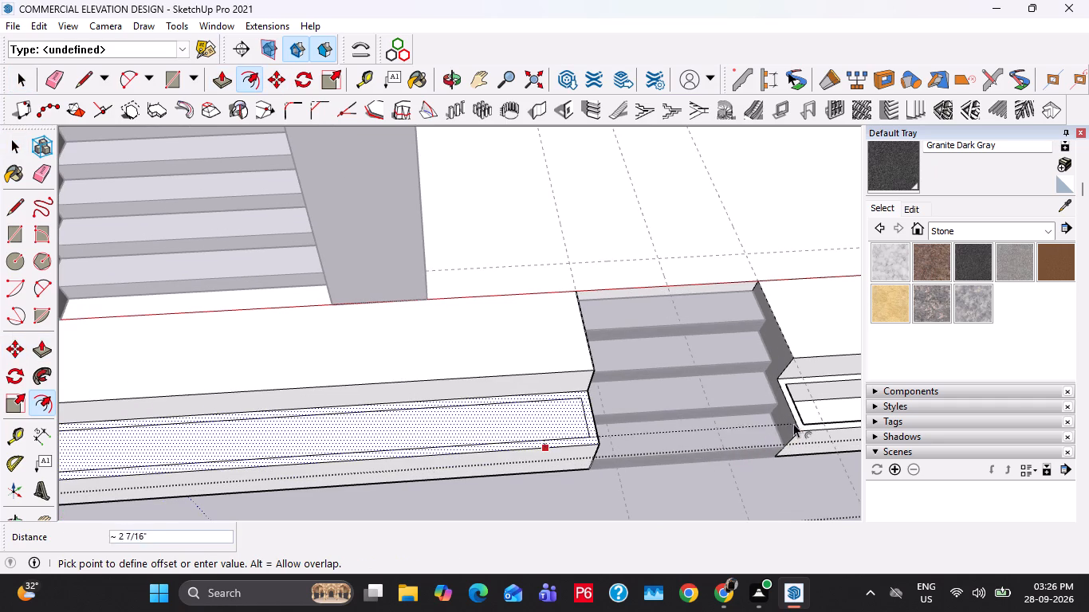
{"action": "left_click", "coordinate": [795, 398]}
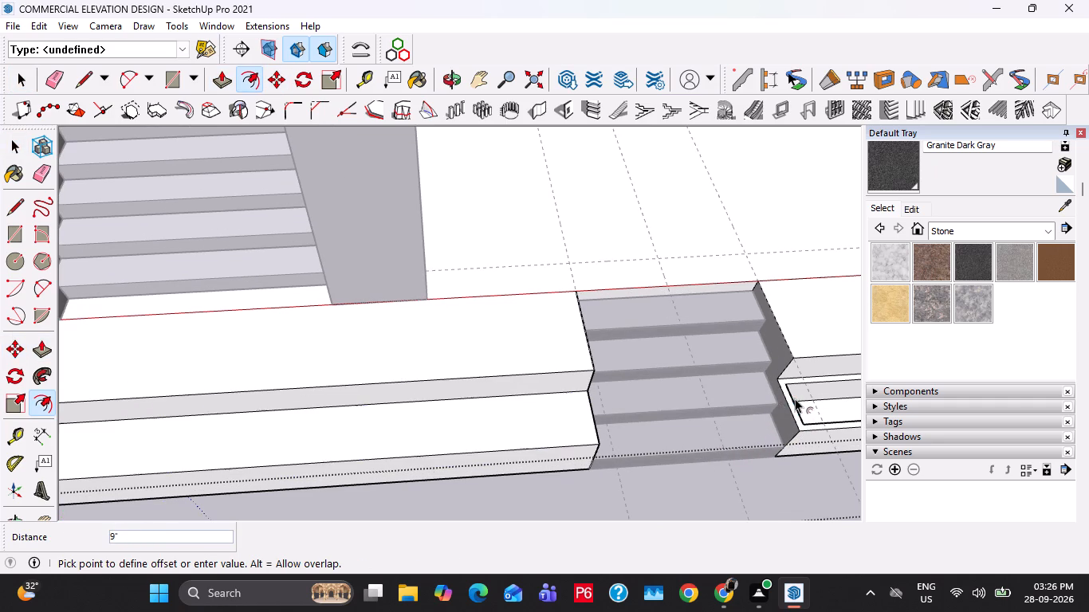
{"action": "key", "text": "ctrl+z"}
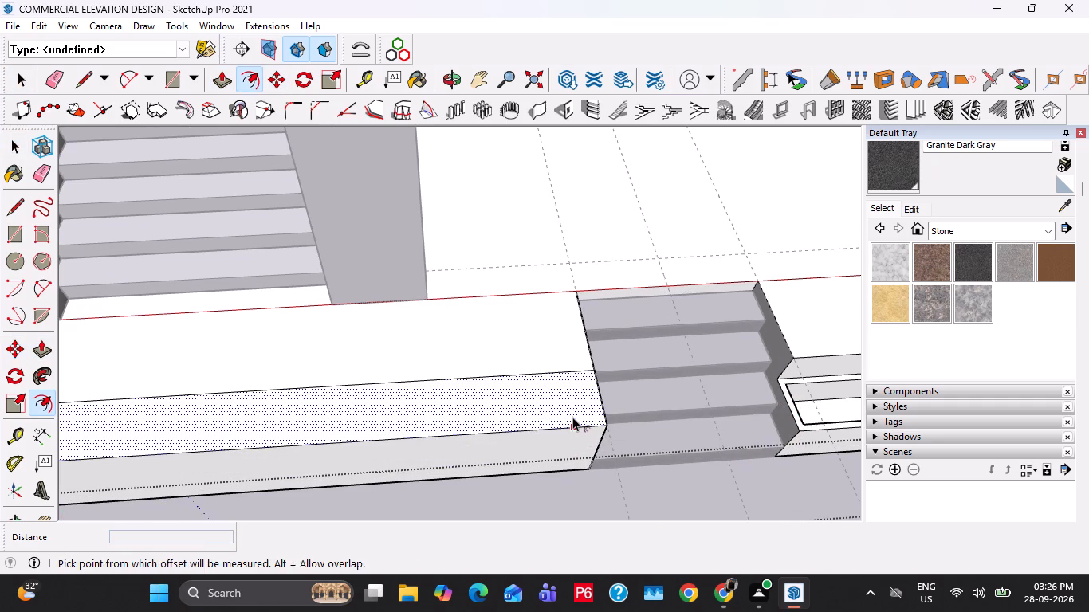
Push the front strip of the staircase-side block down 1', matching the lowered strip across the SHOP 01 steps.
{"action": "key", "text": "space"}
{"action": "left_click", "coordinate": [572, 415]}
{"action": "key", "text": "p"}
{"action": "left_click", "coordinate": [572, 414]}
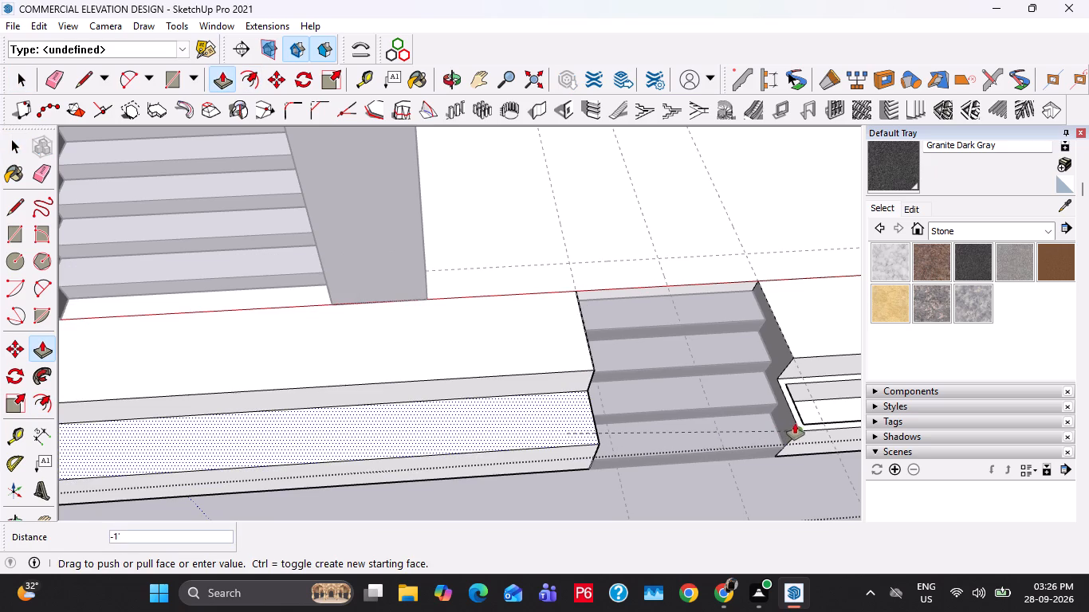
{"action": "left_click", "coordinate": [796, 422]}
{"action": "key", "text": "space"}
Offset the outline of the staircase-side block's lowered front strip 2" inward.
{"action": "scroll", "coordinate": [506, 422], "scroll_direction": "up", "scroll_amount": 3}
{"action": "key", "text": "f"}
{"action": "left_click", "coordinate": [519, 440]}
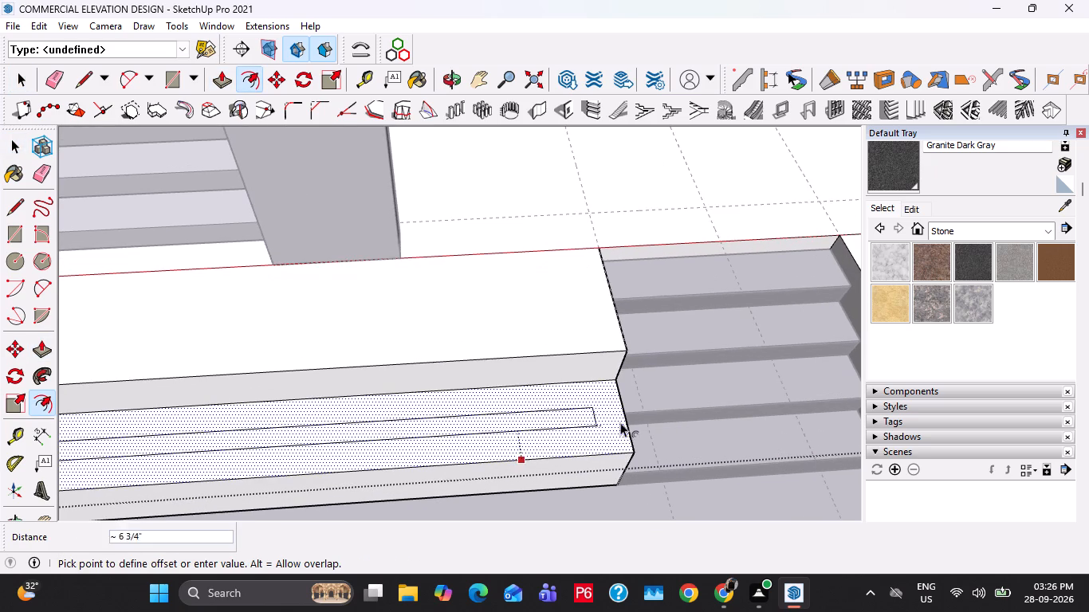
{"action": "scroll", "coordinate": [580, 419], "scroll_direction": "down", "scroll_amount": 6}
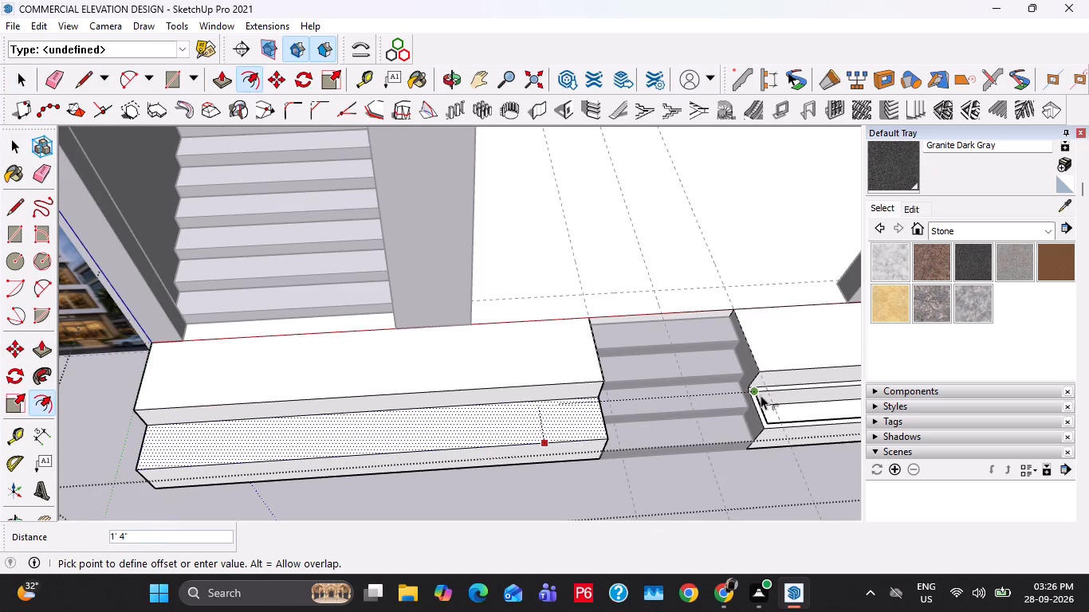
{"action": "scroll", "coordinate": [745, 401], "scroll_direction": "up", "scroll_amount": 3}
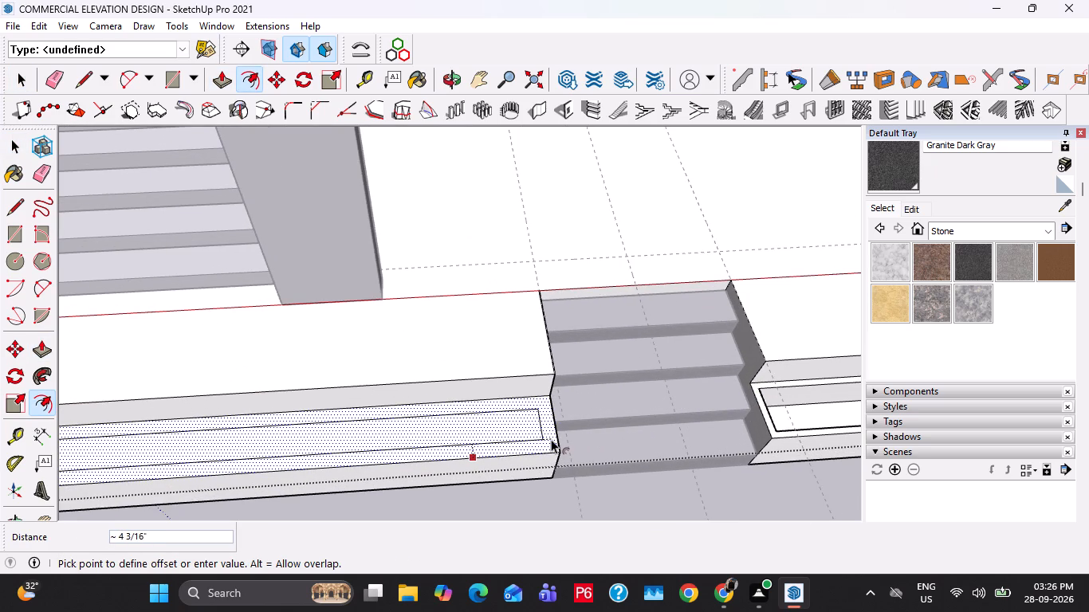
{"action": "type", "text": "2\""}
{"action": "key", "text": "Return"}
{"action": "key", "text": "space"}
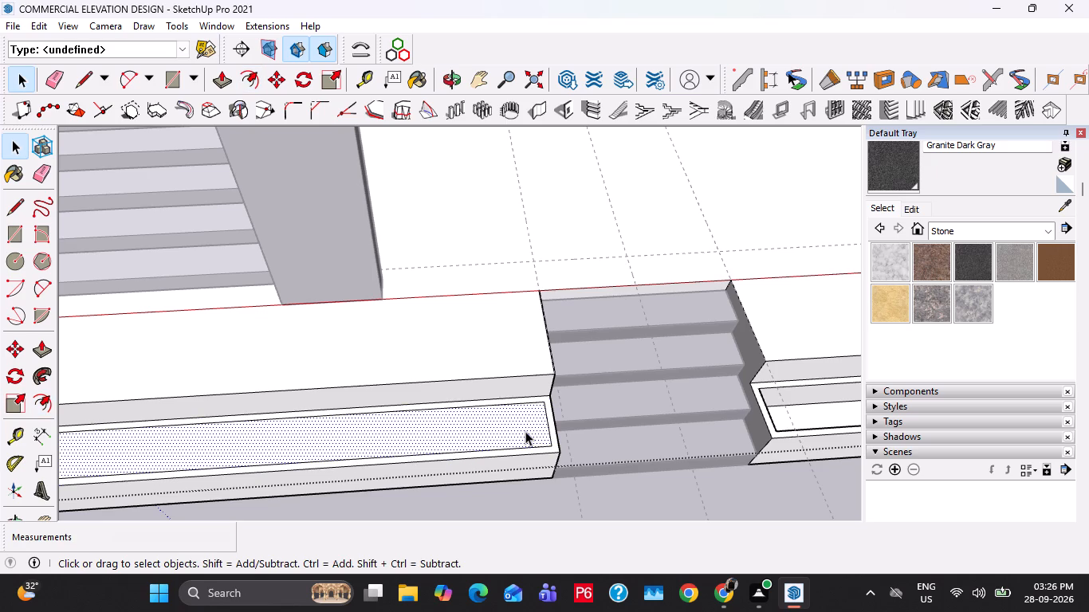
Push the strip's inner face down to the neighbouring planter's floor level to hollow the planter, and exit the plinth group.
{"action": "left_click", "coordinate": [525, 431]}
{"action": "key", "text": "p"}
{"action": "left_click", "coordinate": [525, 431]}
{"action": "left_click", "coordinate": [802, 404]}
{"action": "key", "text": "space"}
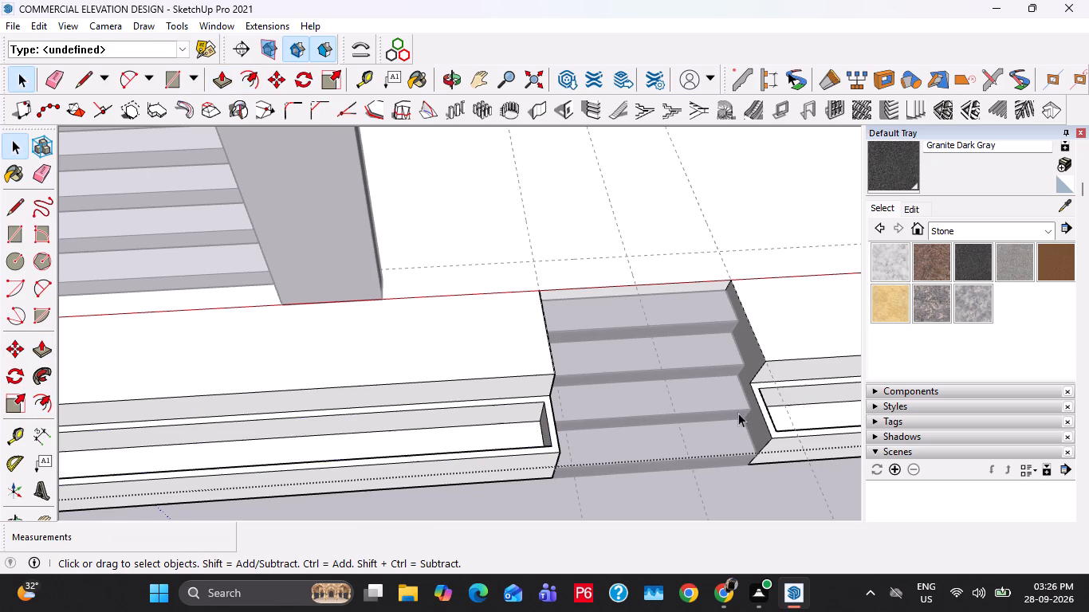
{"action": "scroll", "coordinate": [502, 449], "scroll_direction": "down", "scroll_amount": 7}
{"action": "key", "text": "Escape"}
{"action": "key", "text": "Escape"}
Examine the ground-floor shopfronts in the reference image beside the building.
{"action": "scroll", "coordinate": [408, 418], "scroll_direction": "down", "scroll_amount": 5}
{"action": "middle_click_drag", "start_coordinate": [465, 441], "coordinate": [393, 351]}
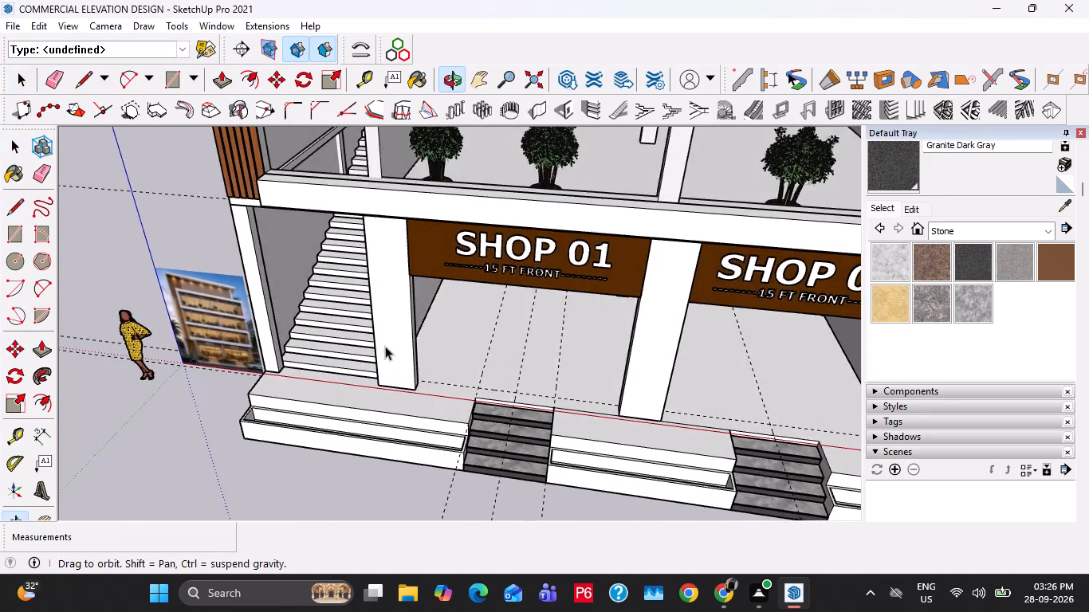
{"action": "scroll", "coordinate": [436, 288], "scroll_direction": "up", "scroll_amount": 15}
{"action": "middle_click_drag", "start_coordinate": [432, 342], "coordinate": [439, 305]}
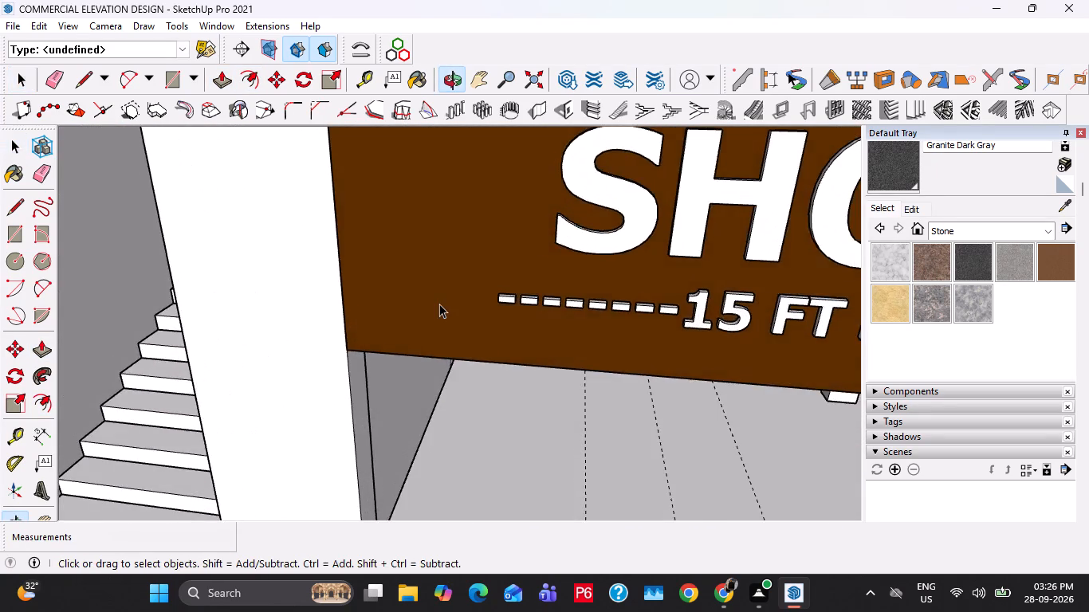
{"action": "scroll", "coordinate": [439, 304], "scroll_direction": "down", "scroll_amount": 12}
{"action": "middle_click_drag", "start_coordinate": [541, 316], "coordinate": [544, 300]}
{"action": "scroll", "coordinate": [564, 319], "scroll_direction": "down", "scroll_amount": 5}
{"action": "scroll", "coordinate": [277, 388], "scroll_direction": "up", "scroll_amount": 11}
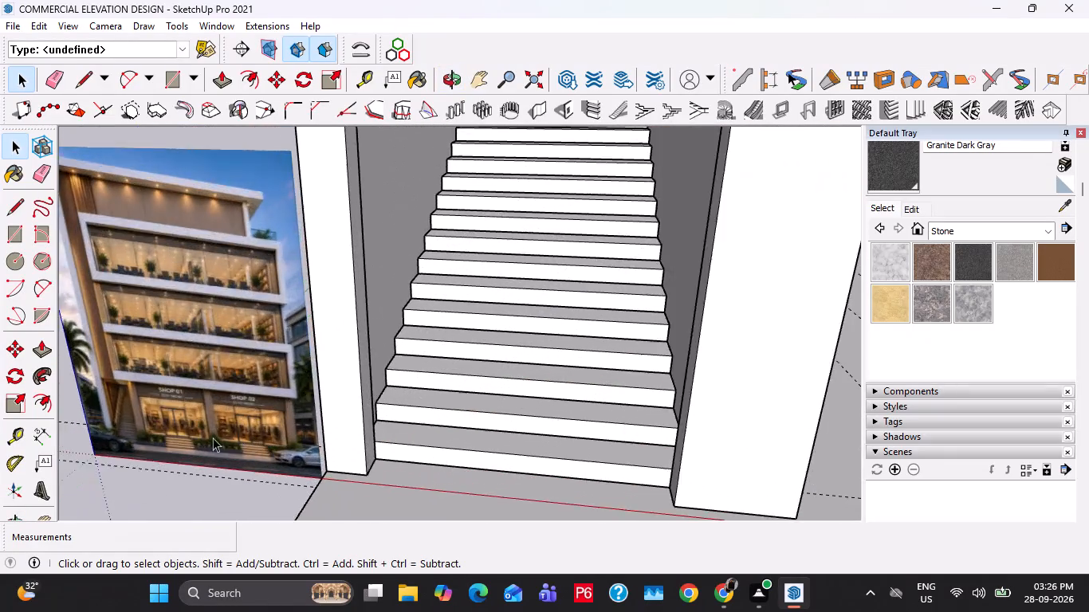
{"action": "scroll", "coordinate": [213, 437], "scroll_direction": "up", "scroll_amount": 10}
{"action": "scroll", "coordinate": [261, 399], "scroll_direction": "down", "scroll_amount": 9}
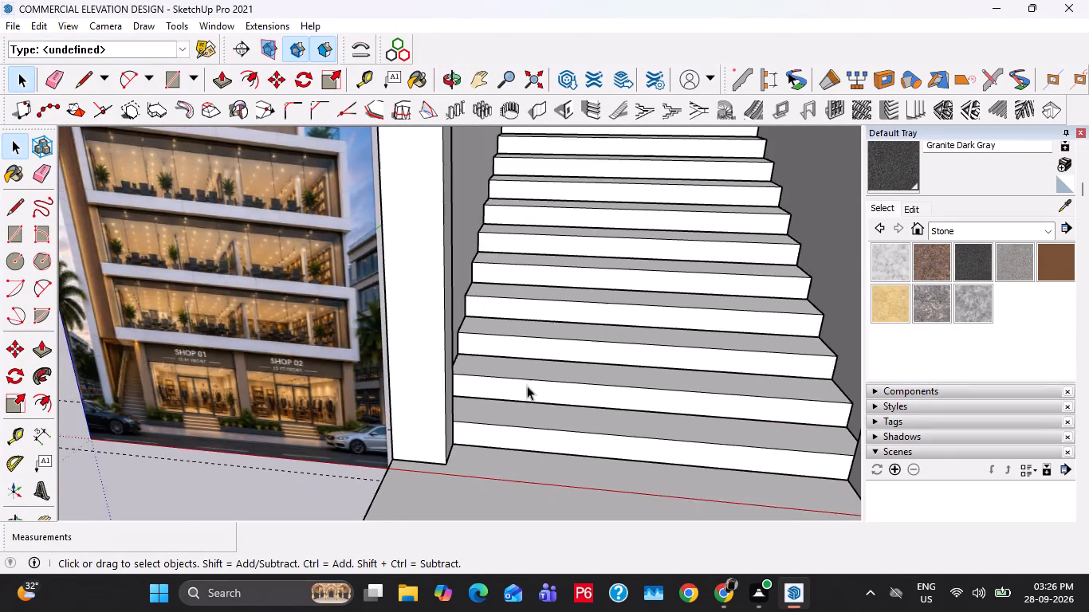
Draw a 13' by 8'6" rectangle filling the SHOP 01 opening between the columns below the sign board.
{"action": "middle_click_drag", "start_coordinate": [575, 332], "coordinate": [289, 371], "text": "shift"}
{"action": "scroll", "coordinate": [281, 374], "scroll_direction": "down", "scroll_amount": 10}
{"action": "scroll", "coordinate": [414, 229], "scroll_direction": "up", "scroll_amount": 1}
{"action": "key", "text": "r"}
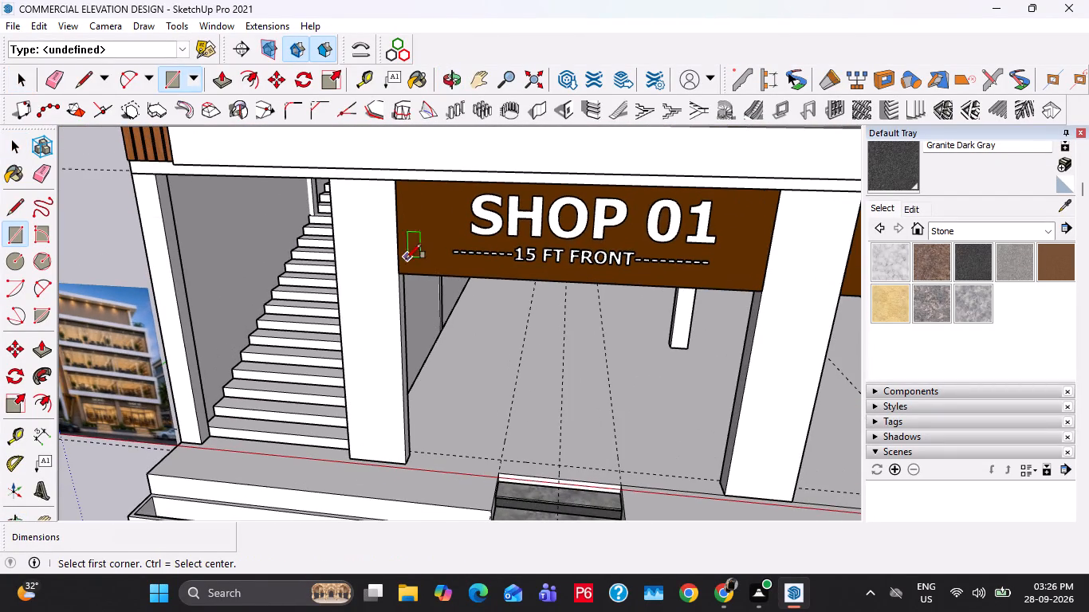
{"action": "left_click", "coordinate": [397, 268]}
{"action": "left_click", "coordinate": [720, 493]}
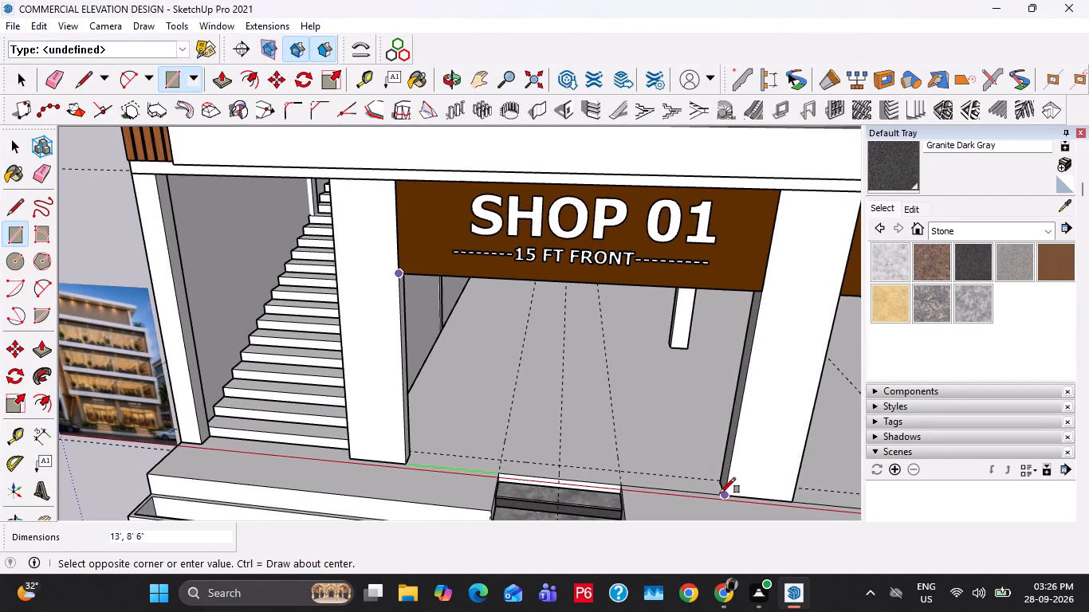
{"action": "key", "text": "space"}
Place a vertical centre guide on the SHOP 01 shopfront face, 6'6" from its staircase-side edge.
{"action": "scroll", "coordinate": [191, 430], "scroll_direction": "up", "scroll_amount": 14}
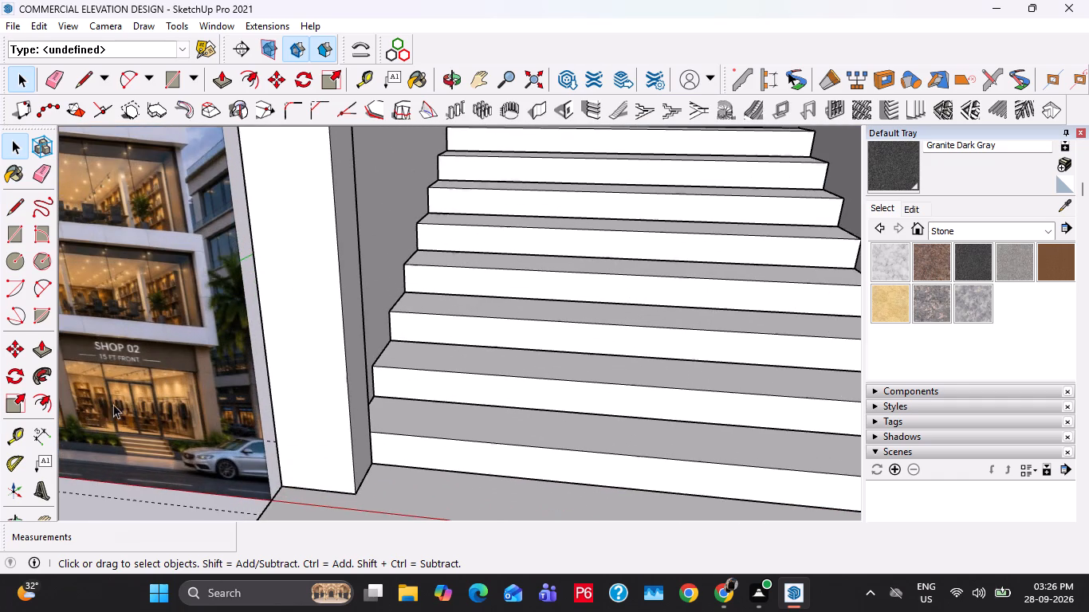
{"action": "scroll", "coordinate": [204, 359], "scroll_direction": "down", "scroll_amount": 8}
{"action": "middle_click_drag", "start_coordinate": [682, 415], "coordinate": [378, 437], "text": "shift"}
{"action": "scroll", "coordinate": [388, 419], "scroll_direction": "down", "scroll_amount": 5, "text": "shift"}
{"action": "left_click", "coordinate": [537, 384]}
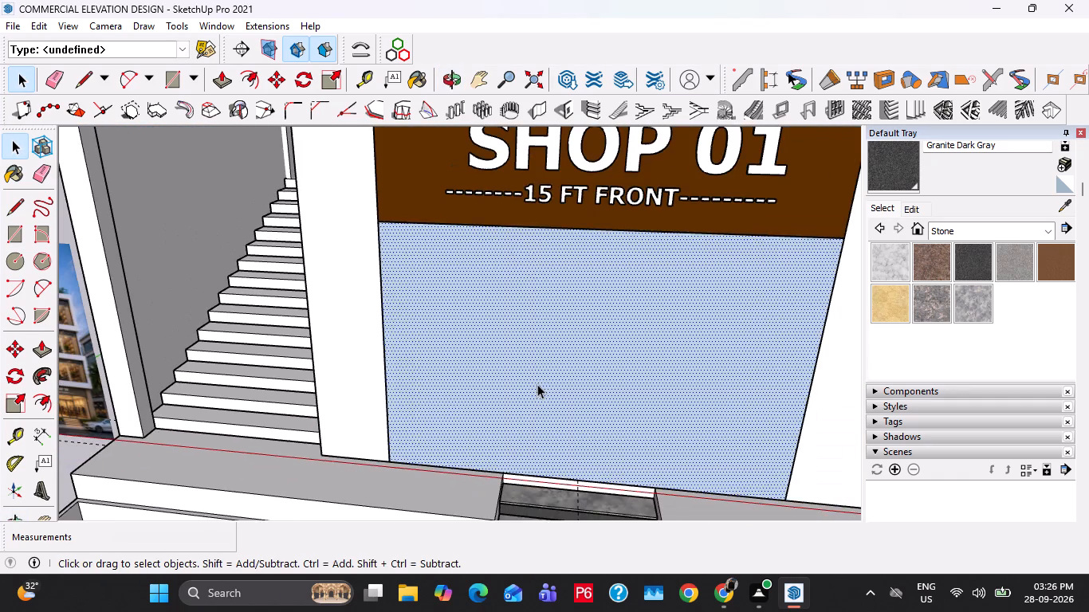
{"action": "scroll", "coordinate": [530, 383], "scroll_direction": "down", "scroll_amount": 3}
{"action": "key", "text": "t"}
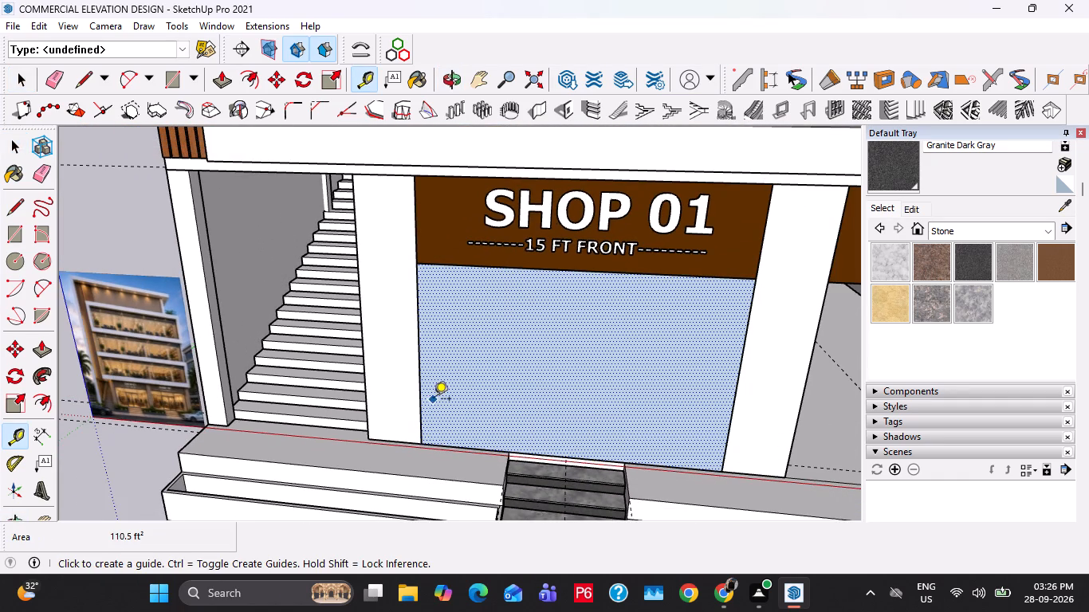
{"action": "left_click", "coordinate": [423, 395]}
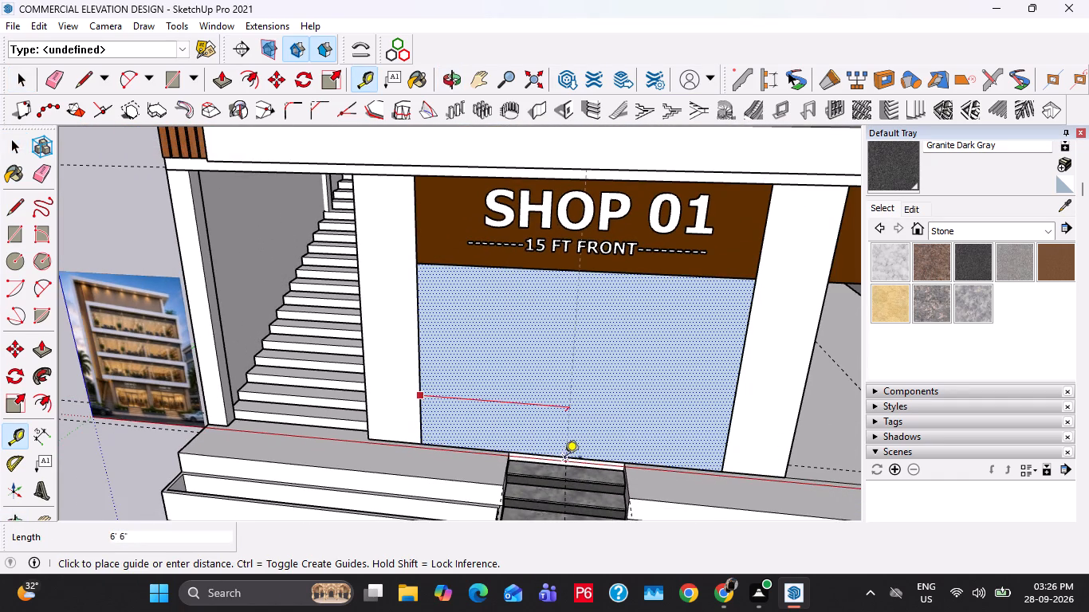
{"action": "scroll", "coordinate": [570, 458], "scroll_direction": "up", "scroll_amount": 9}
{"action": "left_click", "coordinate": [568, 456]}
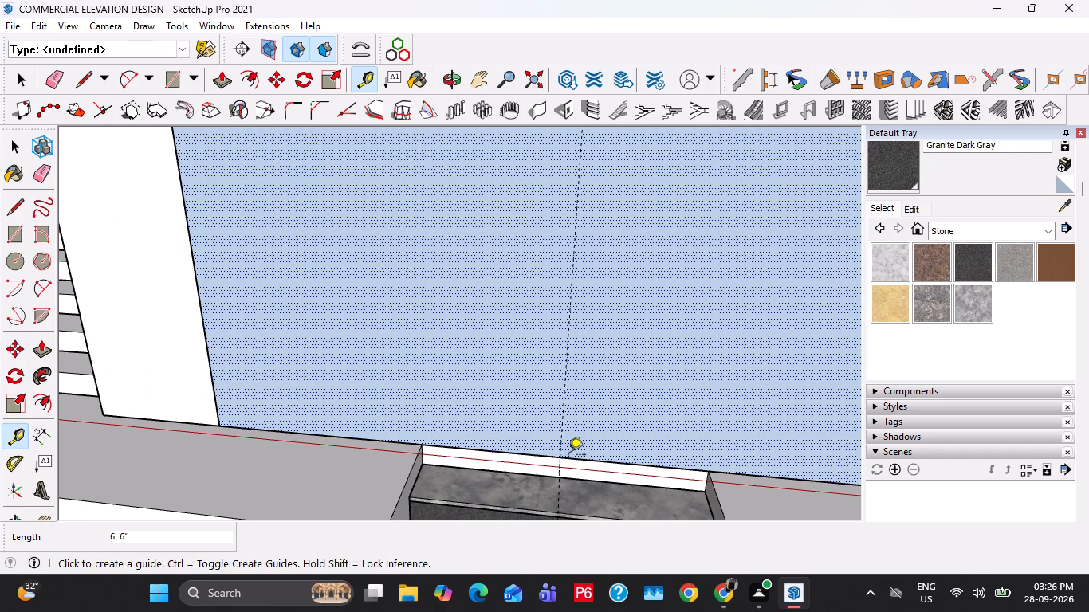
Delete the old centre guide running over the SHOP 01 entrance steps.
{"action": "key", "text": "space"}
{"action": "left_click", "coordinate": [555, 486]}
{"action": "left_click", "coordinate": [559, 490]}
{"action": "scroll", "coordinate": [560, 490], "scroll_direction": "down", "scroll_amount": 8}
{"action": "key", "text": "Delete"}
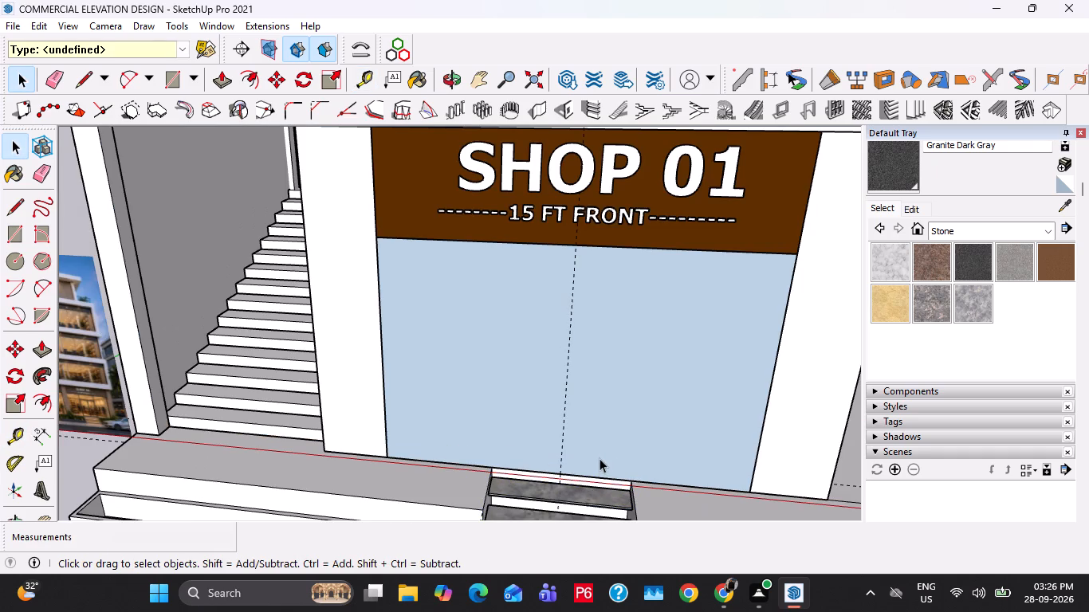
Place two vertical guides on the SHOP 01 shopfront face, 2' to either side of the centre guide.
{"action": "left_click", "coordinate": [590, 414]}
{"action": "key", "text": "t"}
{"action": "left_click", "coordinate": [567, 382]}
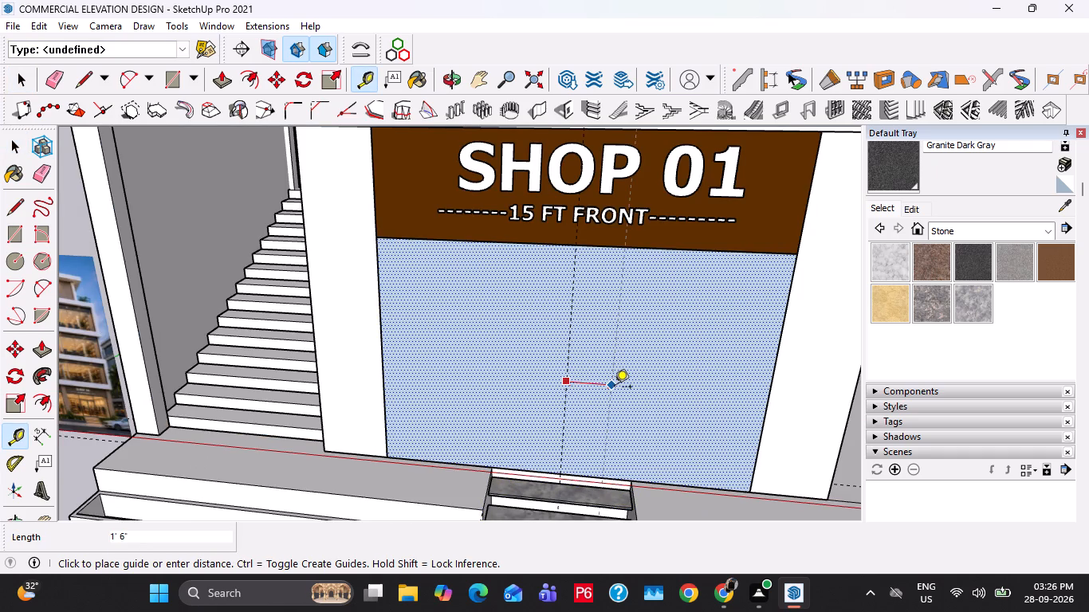
{"action": "type", "text": "2'"}
{"action": "key", "text": "Return"}
{"action": "left_click", "coordinate": [566, 377]}
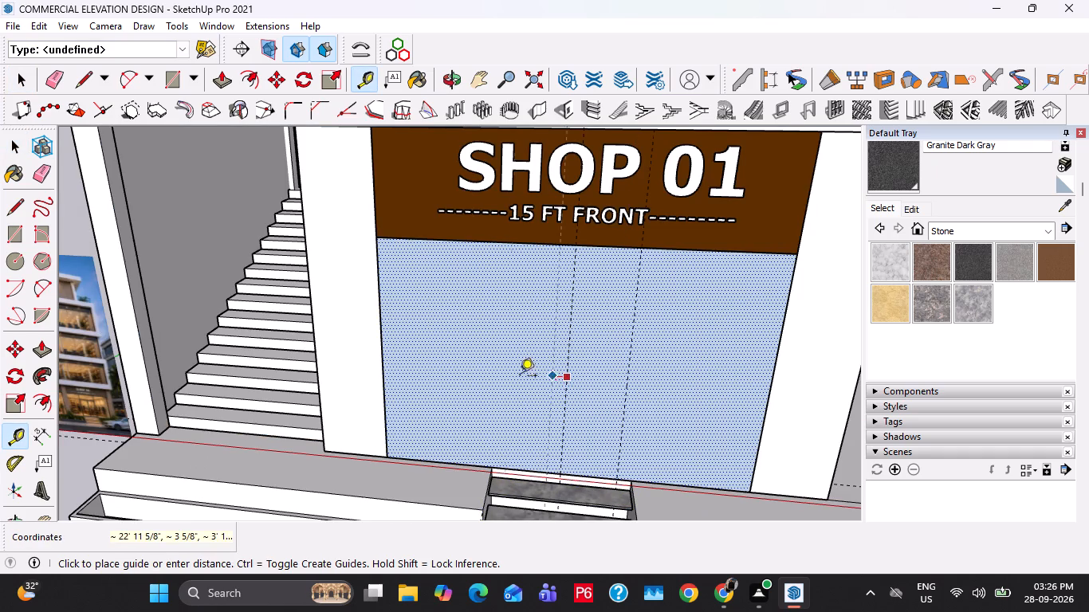
{"action": "type", "text": "2'"}
{"action": "key", "text": "Return"}
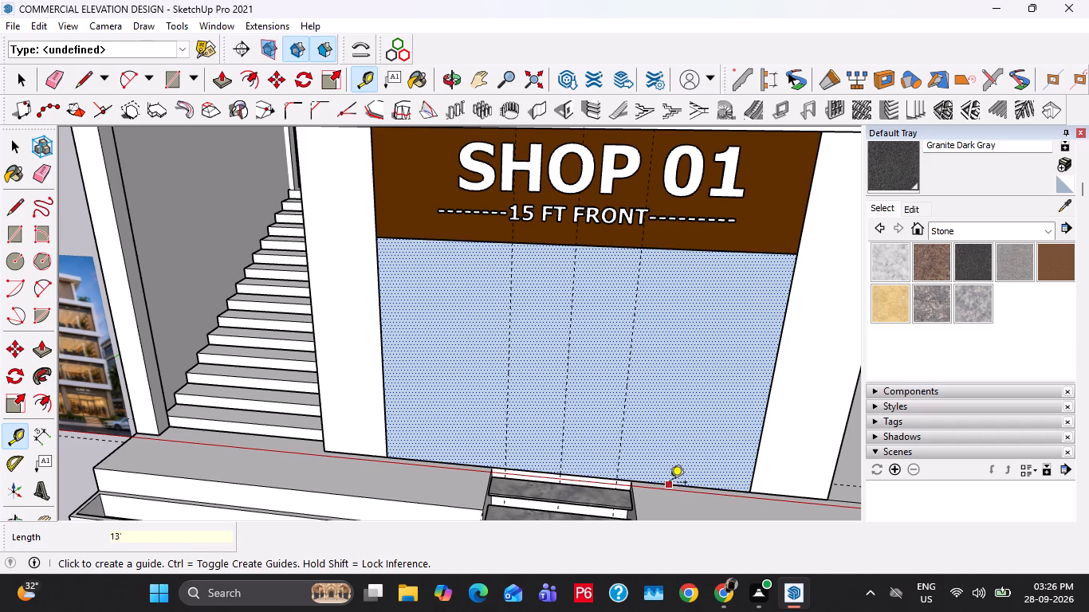
Place a horizontal guide 8' above the bottom edge of the SHOP 01 shopfront face.
{"action": "left_click", "coordinate": [670, 484]}
{"action": "type", "text": "8'"}
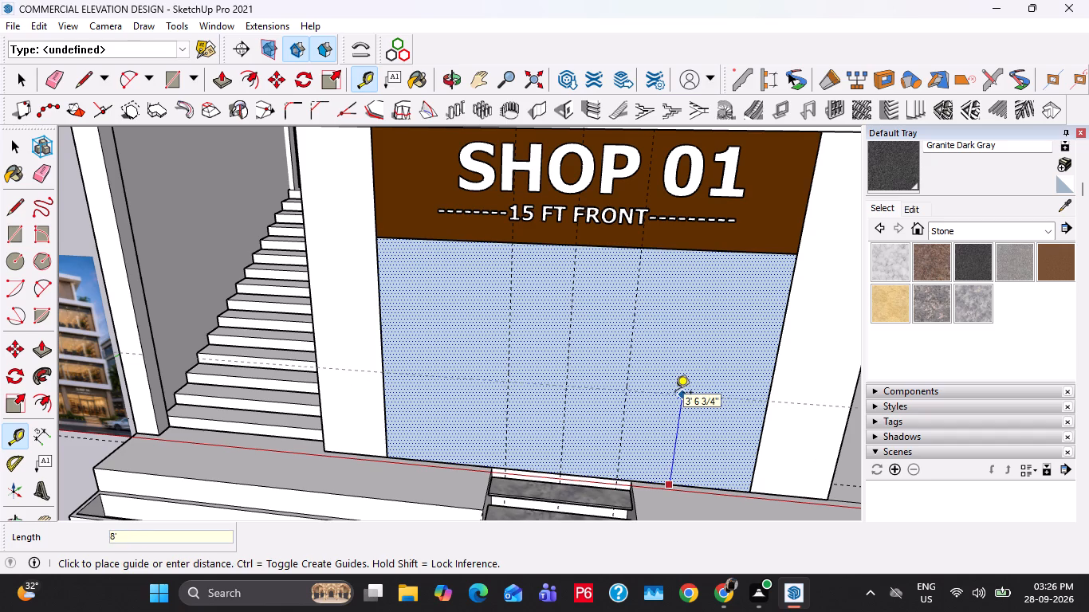
{"action": "key", "text": "Return"}
{"action": "key", "text": "space"}
{"action": "scroll", "coordinate": [663, 392], "scroll_direction": "down", "scroll_amount": 2}
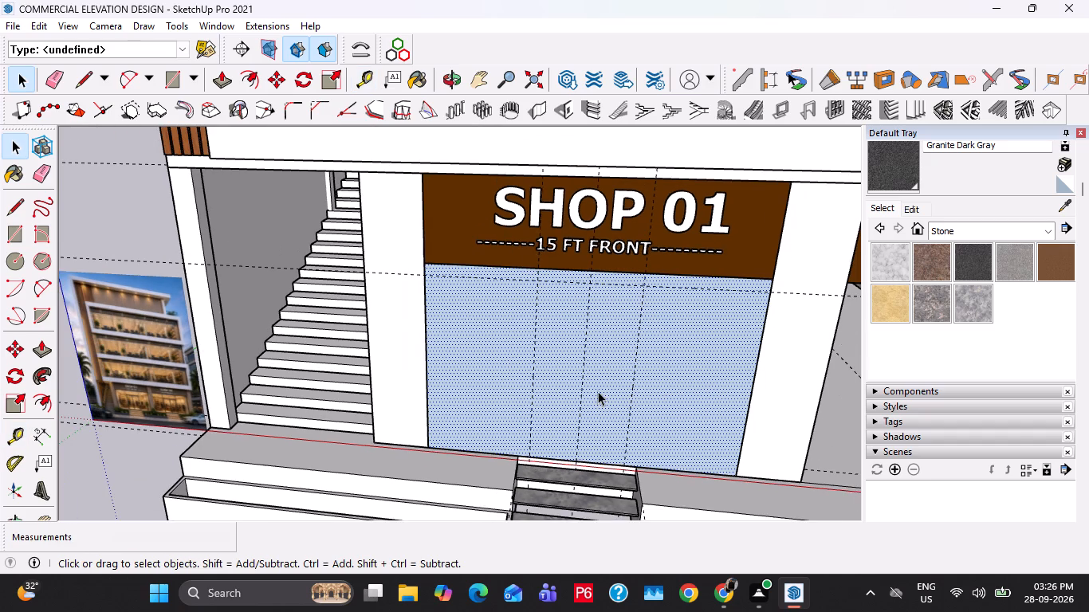
Move the horizontal guide on the SHOP 01 shopfront face down by 1'.
{"action": "scroll", "coordinate": [153, 385], "scroll_direction": "up", "scroll_amount": 16}
{"action": "scroll", "coordinate": [105, 410], "scroll_direction": "down", "scroll_amount": 6}
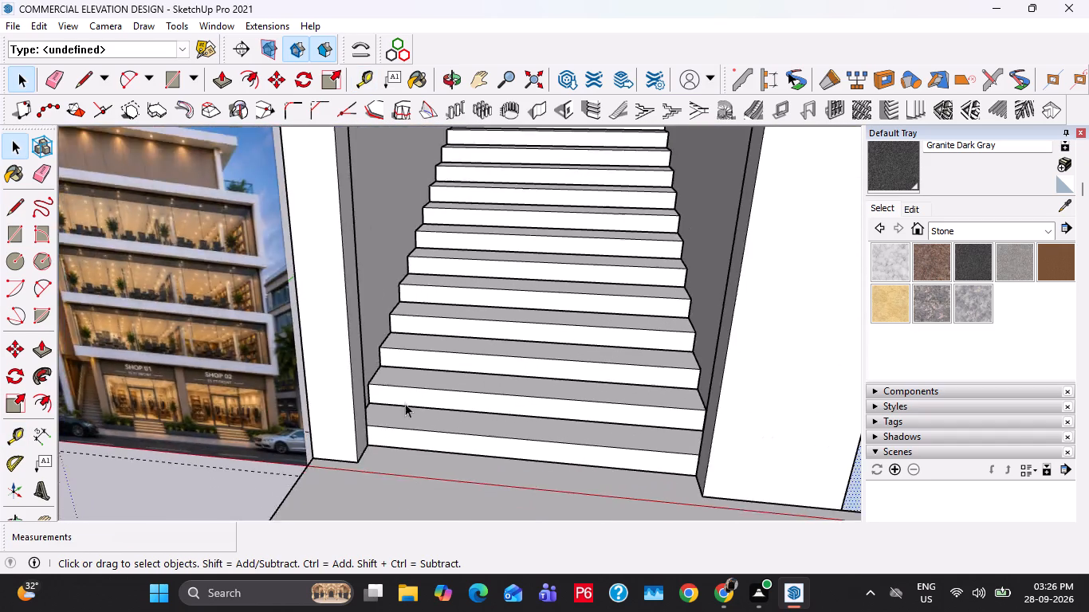
{"action": "scroll", "coordinate": [405, 403], "scroll_direction": "down", "scroll_amount": 8}
{"action": "middle_click_drag", "start_coordinate": [770, 367], "coordinate": [363, 384], "text": "shift"}
{"action": "scroll", "coordinate": [360, 381], "scroll_direction": "down", "scroll_amount": 5, "text": "shift"}
{"action": "left_click", "coordinate": [619, 294]}
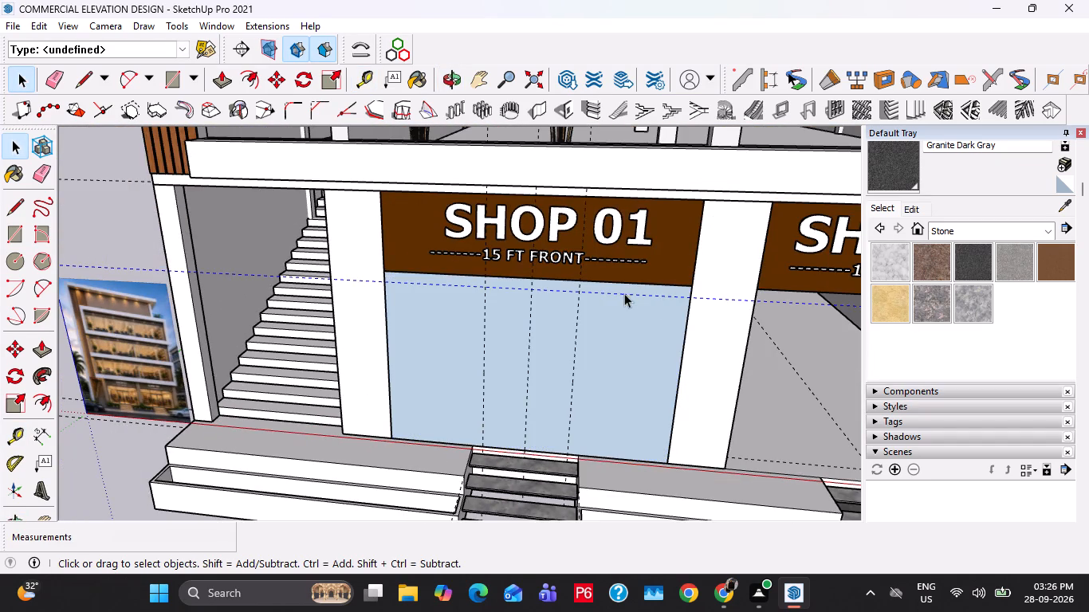
{"action": "key", "text": "m"}
{"action": "left_click", "coordinate": [703, 313]}
{"action": "type", "text": "1'"}
{"action": "key", "text": "Return"}
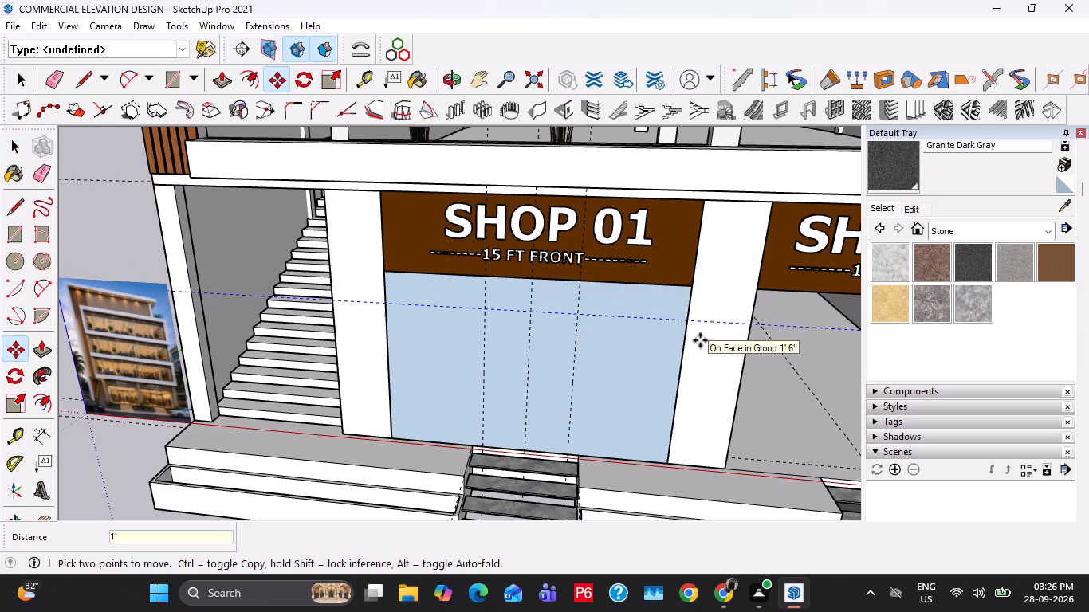
{"action": "key", "text": "space"}
Draw the door rectangle between the two outer guides, from the horizontal guide to the SHOP 01 shopfront's bottom edge.
{"action": "scroll", "coordinate": [564, 372], "scroll_direction": "up", "scroll_amount": 3}
{"action": "key", "text": "r"}
{"action": "left_click", "coordinate": [458, 288]}
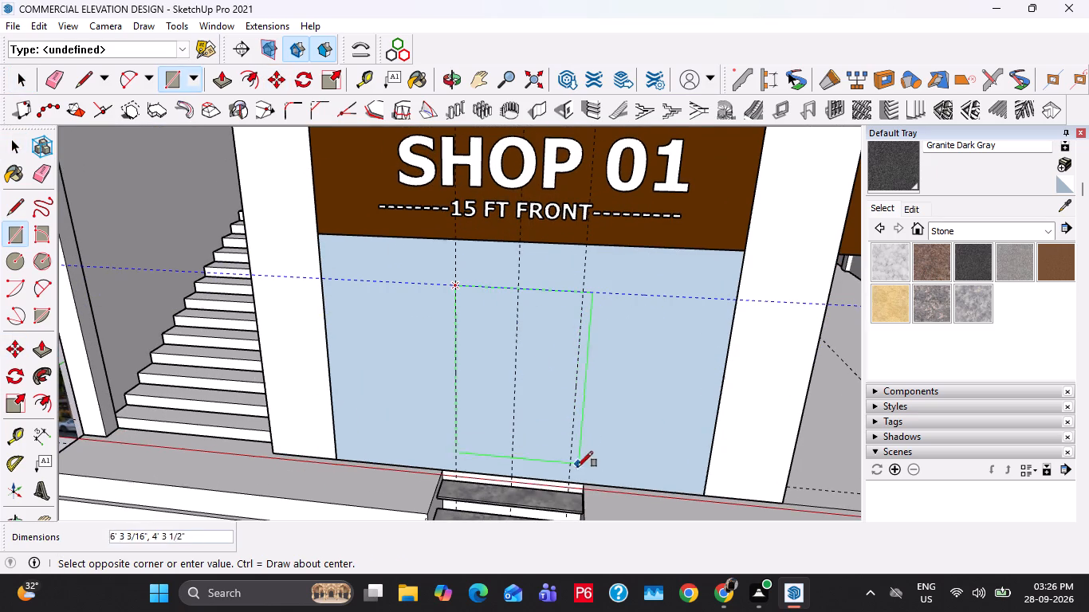
{"action": "left_click", "coordinate": [571, 481]}
{"action": "key", "text": "space"}
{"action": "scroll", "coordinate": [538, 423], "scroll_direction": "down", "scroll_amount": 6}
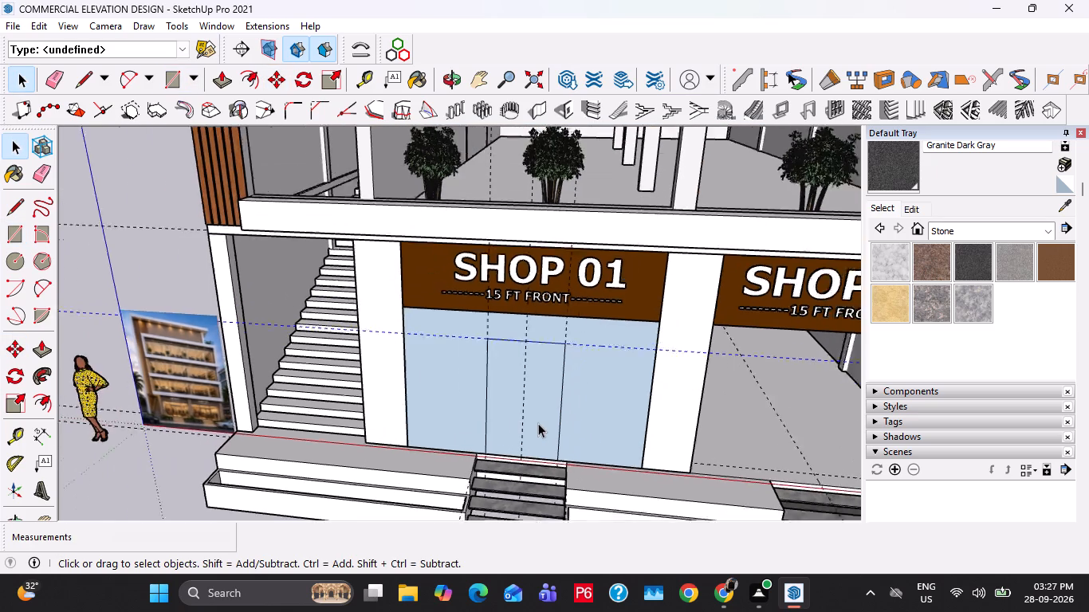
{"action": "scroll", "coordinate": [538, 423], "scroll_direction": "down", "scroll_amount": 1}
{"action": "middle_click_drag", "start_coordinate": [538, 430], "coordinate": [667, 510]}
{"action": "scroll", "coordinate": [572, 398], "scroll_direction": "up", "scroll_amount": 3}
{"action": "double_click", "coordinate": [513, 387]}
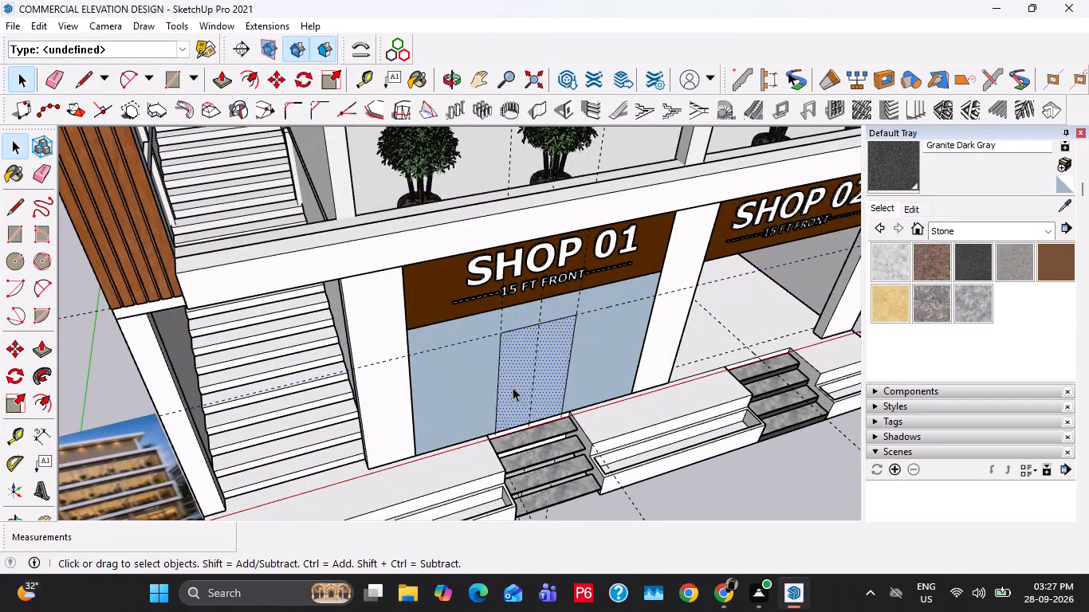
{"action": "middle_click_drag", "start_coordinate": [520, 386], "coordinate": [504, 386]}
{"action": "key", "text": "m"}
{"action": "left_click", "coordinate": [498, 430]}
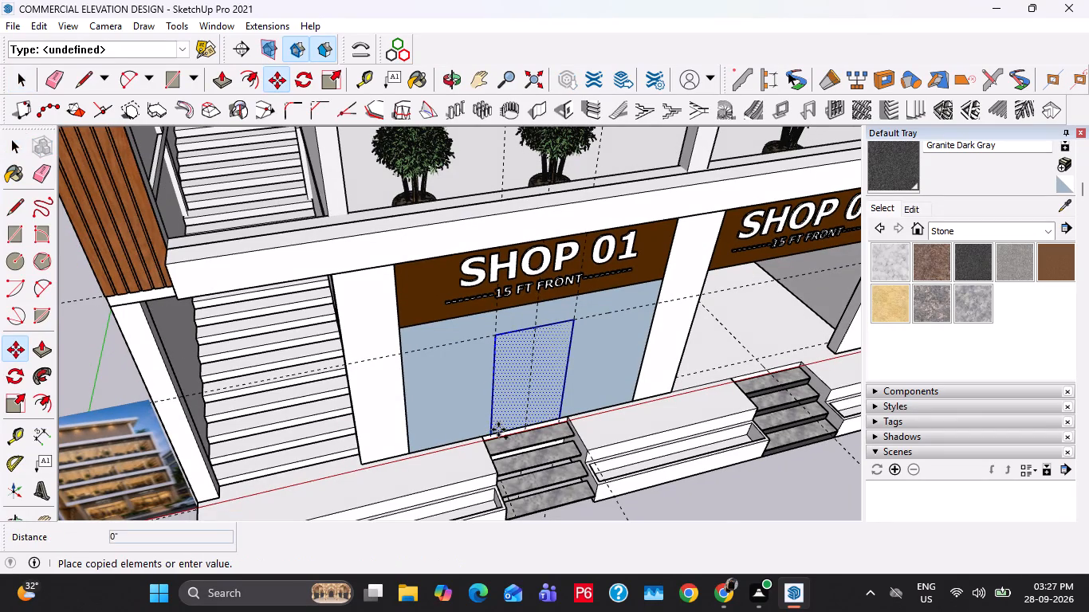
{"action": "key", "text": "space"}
Offset the SHOP 01 door rectangle's outline inward by 3" to form the frame.
{"action": "left_click", "coordinate": [511, 395]}
{"action": "scroll", "coordinate": [511, 395], "scroll_direction": "up", "scroll_amount": 7}
{"action": "key", "text": "f"}
{"action": "left_click", "coordinate": [488, 406]}
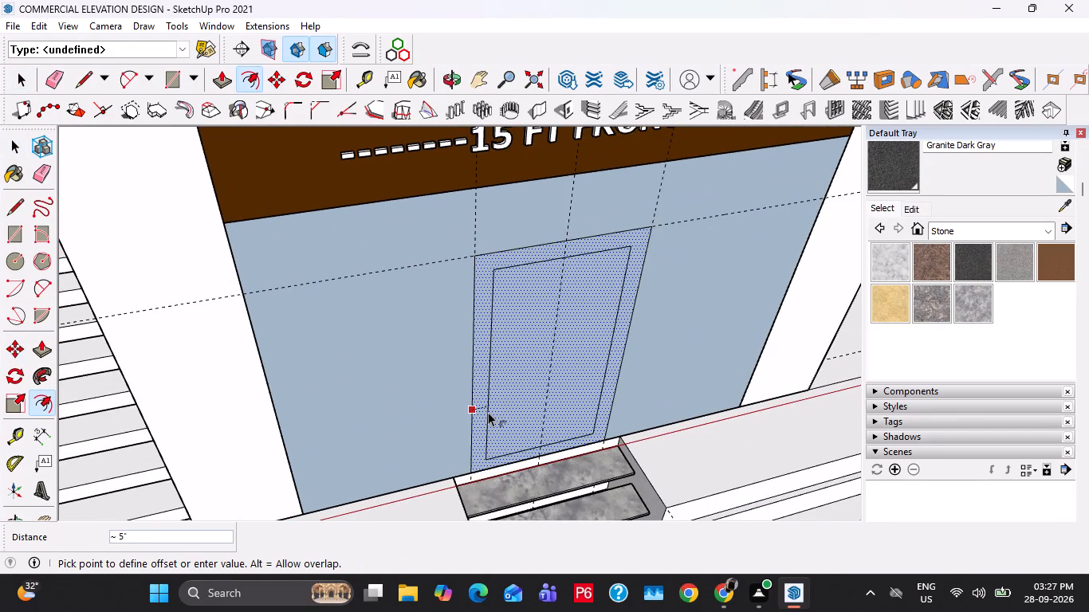
{"action": "key", "text": "3"}
{"action": "key", "text": "Return"}
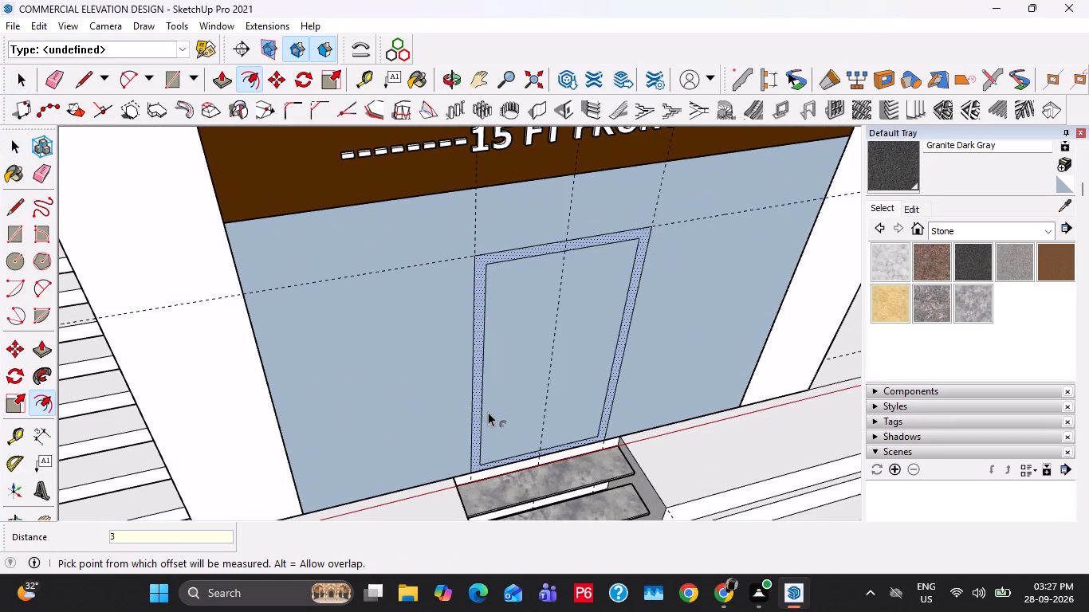
{"action": "middle_click_drag", "start_coordinate": [541, 392], "coordinate": [453, 398]}
{"action": "key", "text": "space"}
Draw a vertical line along the centre guide, splitting the inner door panel into two halves.
{"action": "left_click", "coordinate": [525, 364]}
{"action": "key", "text": "l"}
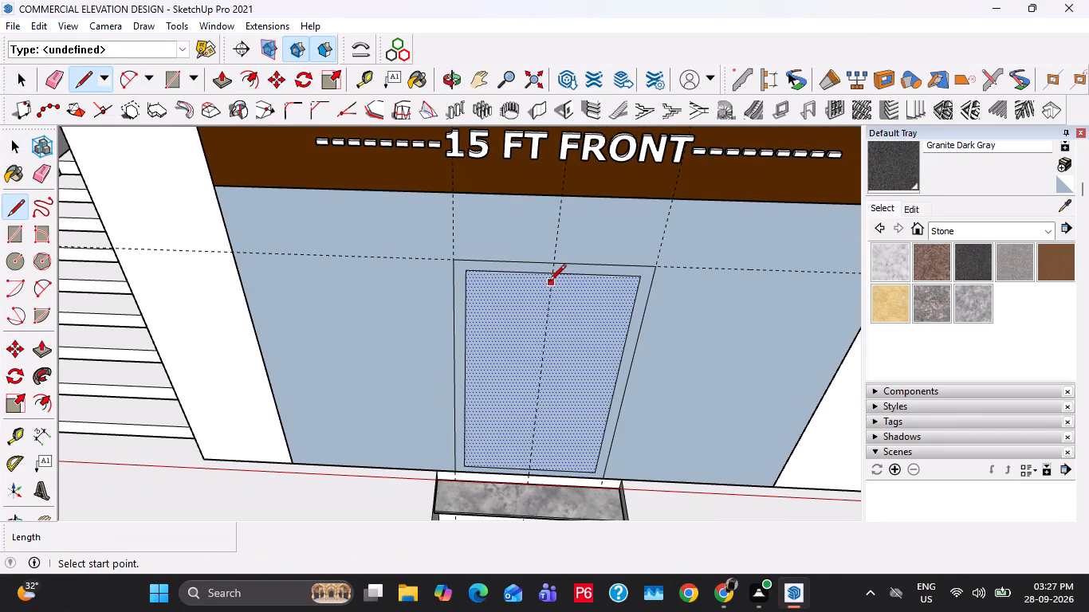
{"action": "left_click", "coordinate": [552, 277]}
{"action": "left_click", "coordinate": [537, 473]}
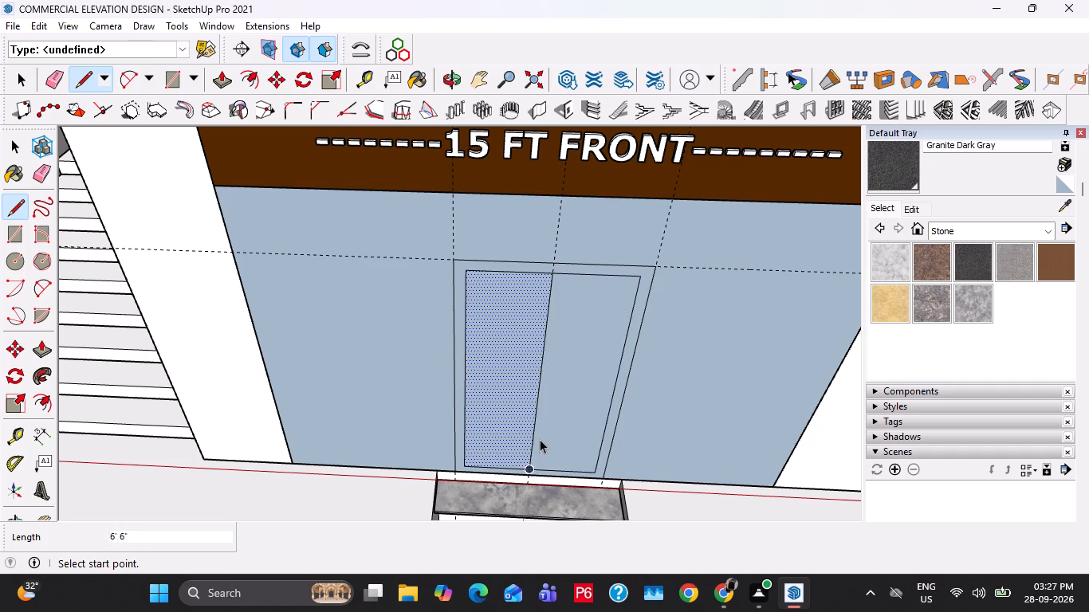
{"action": "key", "text": "space"}
Copy the door's vertical centre line 1.5" to each side to outline the mullion.
{"action": "scroll", "coordinate": [537, 422], "scroll_direction": "up", "scroll_amount": 1}
{"action": "left_click", "coordinate": [537, 418]}
{"action": "key", "text": "m"}
{"action": "left_click", "coordinate": [534, 477]}
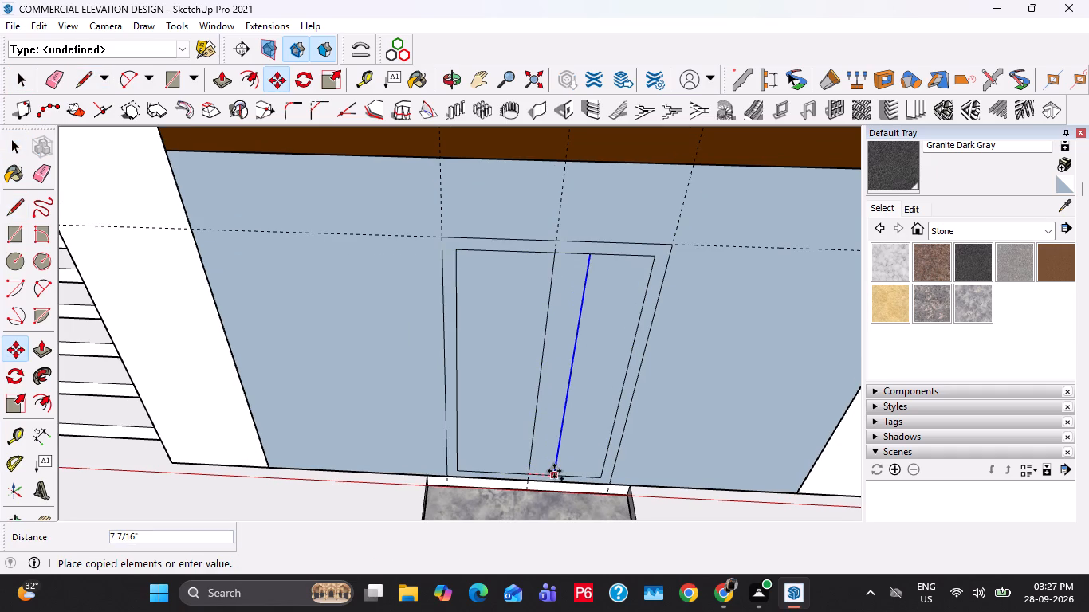
{"action": "type", "text": "1.5\""}
{"action": "key", "text": "Return"}
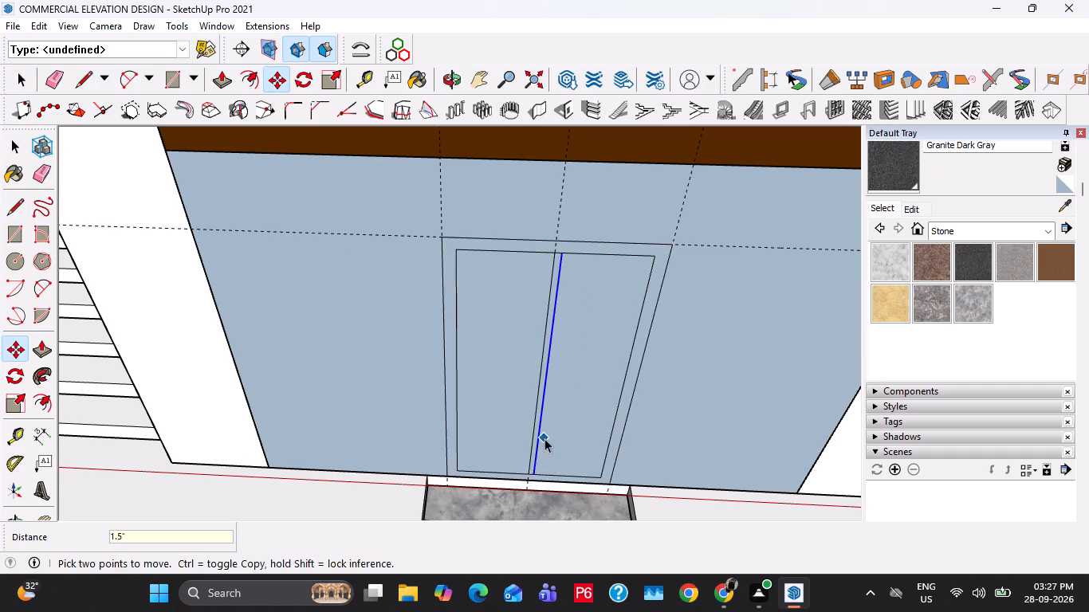
{"action": "key", "text": "space"}
{"action": "scroll", "coordinate": [543, 438], "scroll_direction": "up", "scroll_amount": 3}
{"action": "left_click", "coordinate": [528, 443]}
{"action": "key", "text": "m"}
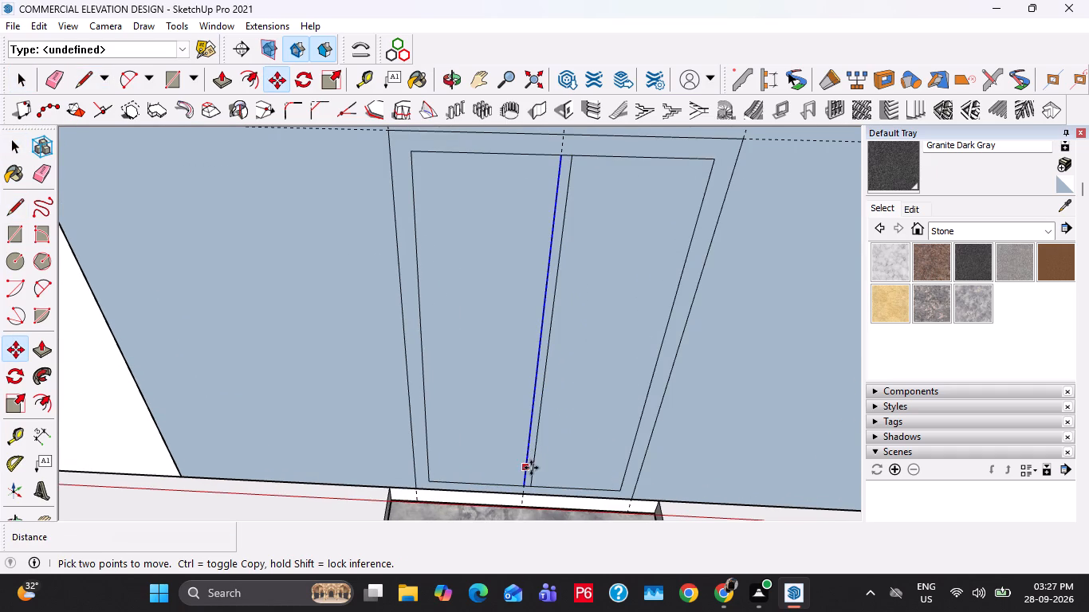
{"action": "left_click", "coordinate": [525, 485]}
{"action": "type", "text": "1.5\""}
{"action": "key", "text": "Return"}
{"action": "key", "text": "space"}
Erase the original centre line between the two mullion lines.
{"action": "scroll", "coordinate": [522, 461], "scroll_direction": "up", "scroll_amount": 4}
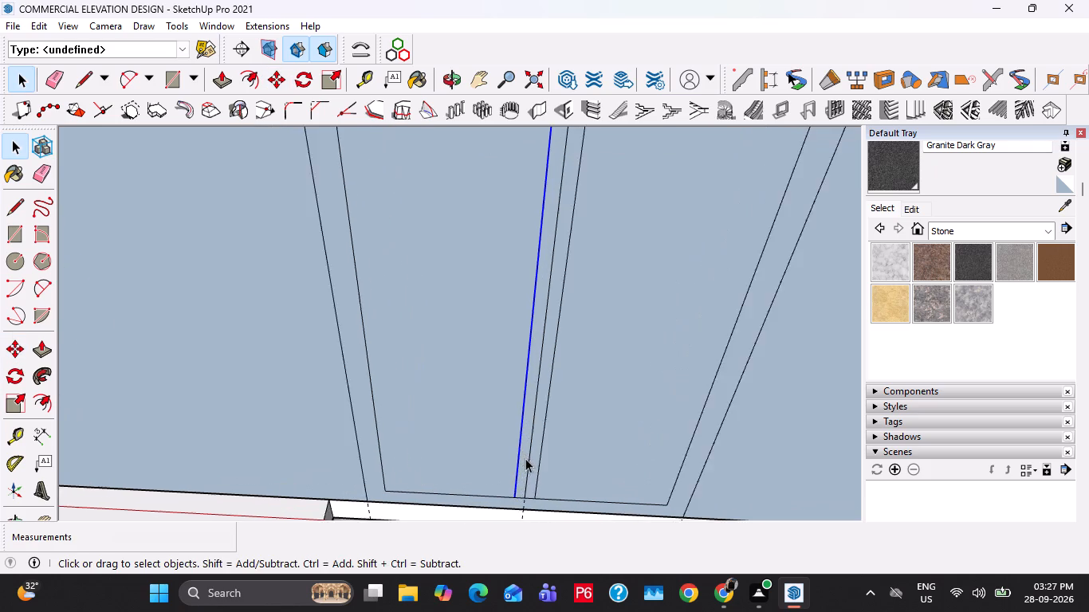
{"action": "scroll", "coordinate": [525, 458], "scroll_direction": "up", "scroll_amount": 3}
{"action": "key", "text": "e"}
{"action": "left_click", "coordinate": [531, 457]}
{"action": "key", "text": "space"}
Push/Pull the door's central mullion and its surrounding frame outward by 2".
{"action": "left_click", "coordinate": [531, 453]}
{"action": "scroll", "coordinate": [531, 452], "scroll_direction": "down", "scroll_amount": 5}
{"action": "scroll", "coordinate": [531, 452], "scroll_direction": "up", "scroll_amount": 1}
{"action": "scroll", "coordinate": [531, 452], "scroll_direction": "down", "scroll_amount": 2}
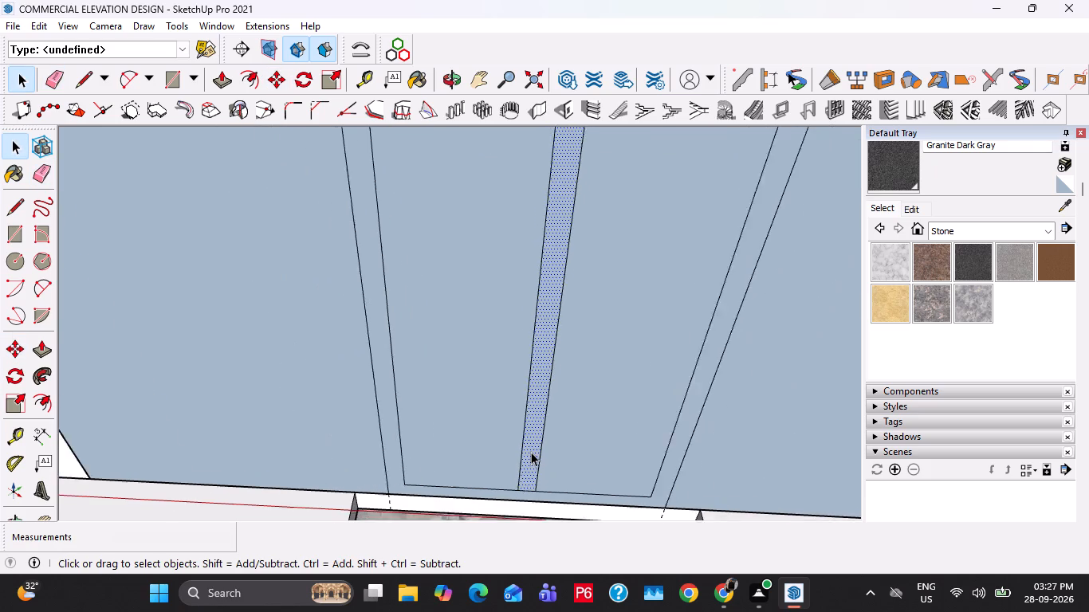
{"action": "scroll", "coordinate": [531, 452], "scroll_direction": "down", "scroll_amount": 15}
{"action": "middle_click_drag", "start_coordinate": [455, 457], "coordinate": [554, 421], "text": "shift"}
{"action": "scroll", "coordinate": [355, 407], "scroll_direction": "up", "scroll_amount": 5}
{"action": "scroll", "coordinate": [212, 405], "scroll_direction": "up", "scroll_amount": 8}
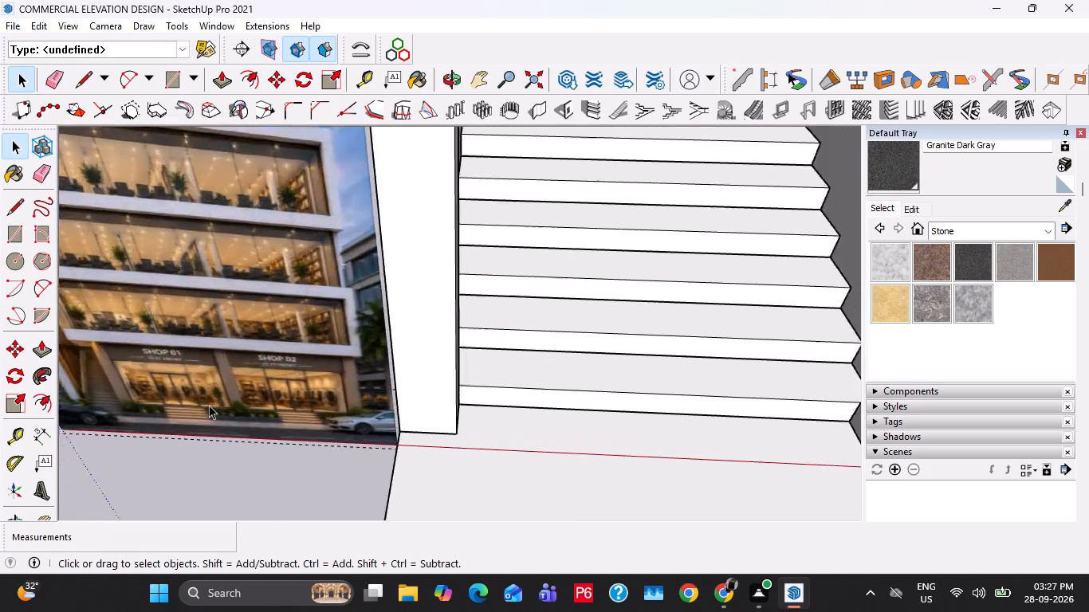
{"action": "scroll", "coordinate": [209, 405], "scroll_direction": "up", "scroll_amount": 3}
{"action": "scroll", "coordinate": [209, 405], "scroll_direction": "down", "scroll_amount": 8}
{"action": "middle_click_drag", "start_coordinate": [598, 407], "coordinate": [203, 419], "text": "shift"}
{"action": "scroll", "coordinate": [192, 414], "scroll_direction": "down", "scroll_amount": 6, "text": "shift"}
{"action": "scroll", "coordinate": [477, 386], "scroll_direction": "up", "scroll_amount": 6, "text": "shift"}
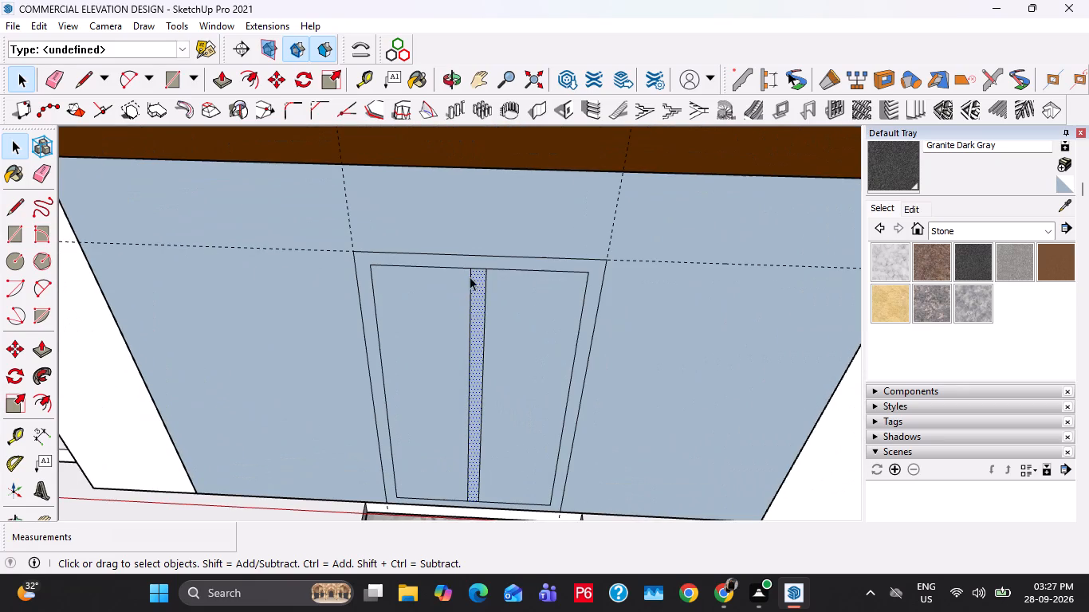
{"action": "key", "text": "p"}
{"action": "left_click", "coordinate": [474, 273]}
{"action": "type", "text": "2\""}
{"action": "key", "text": "Return"}
{"action": "double_click", "coordinate": [486, 264]}
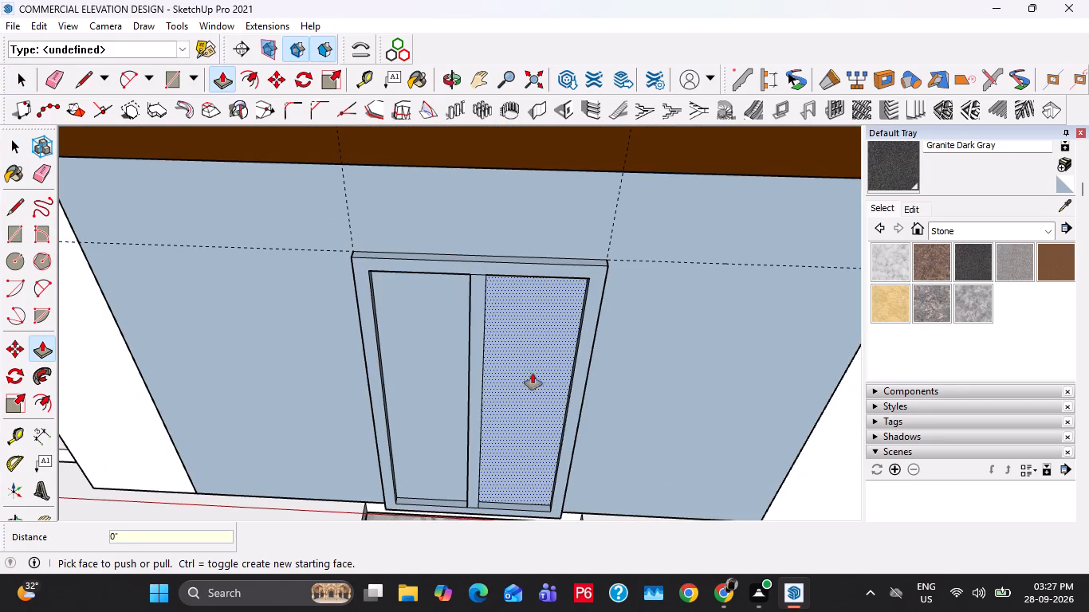
{"action": "key", "text": "space"}
Paint both door panels with Translucent Glass Gray from the Glass and Mirrors materials.
{"action": "left_click", "coordinate": [534, 381]}
{"action": "left_click", "coordinate": [999, 229]}
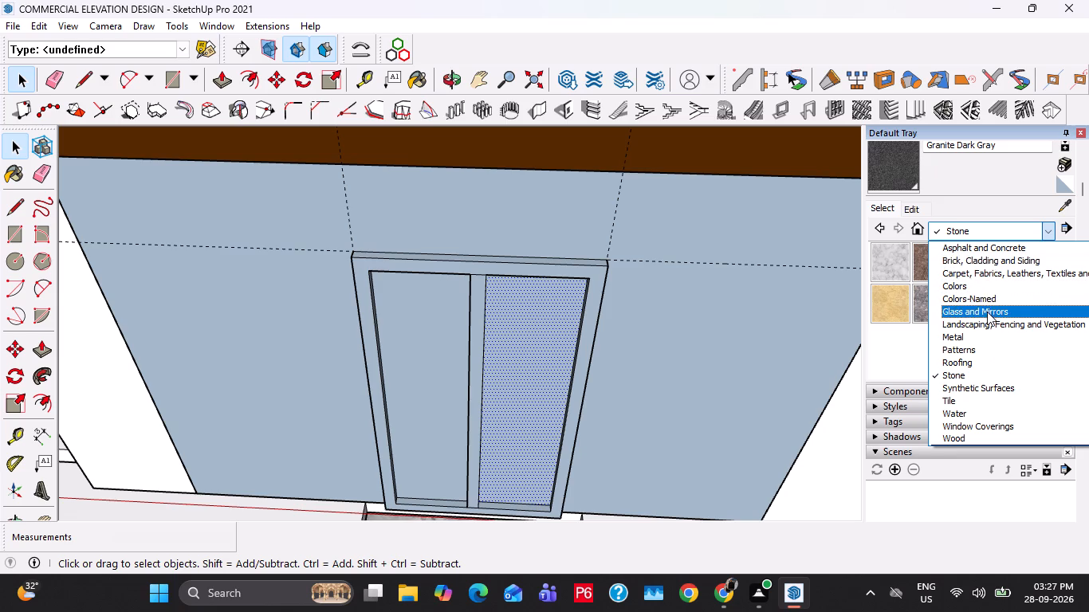
{"action": "left_click", "coordinate": [987, 312]}
{"action": "left_click", "coordinate": [980, 302]}
{"action": "left_click", "coordinate": [551, 339]}
{"action": "left_click", "coordinate": [430, 353]}
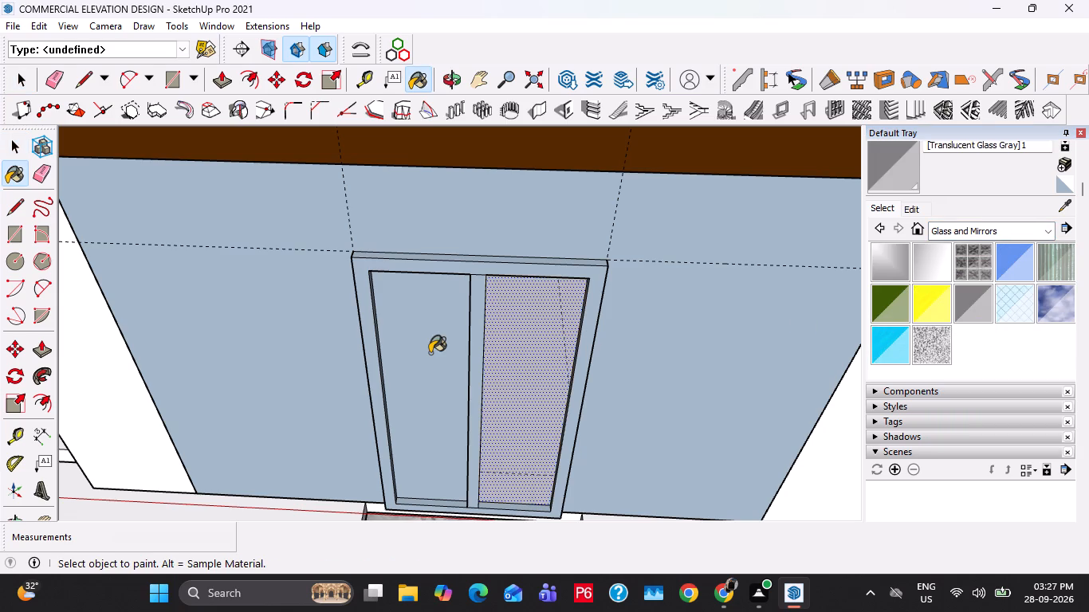
{"action": "scroll", "coordinate": [434, 350], "scroll_direction": "down", "scroll_amount": 6}
{"action": "key", "text": "space"}
Reverse all the connected faces of the SHOP 01 shopfront and its door.
{"action": "scroll", "coordinate": [482, 375], "scroll_direction": "up", "scroll_amount": 7}
{"action": "triple_click", "coordinate": [552, 294]}
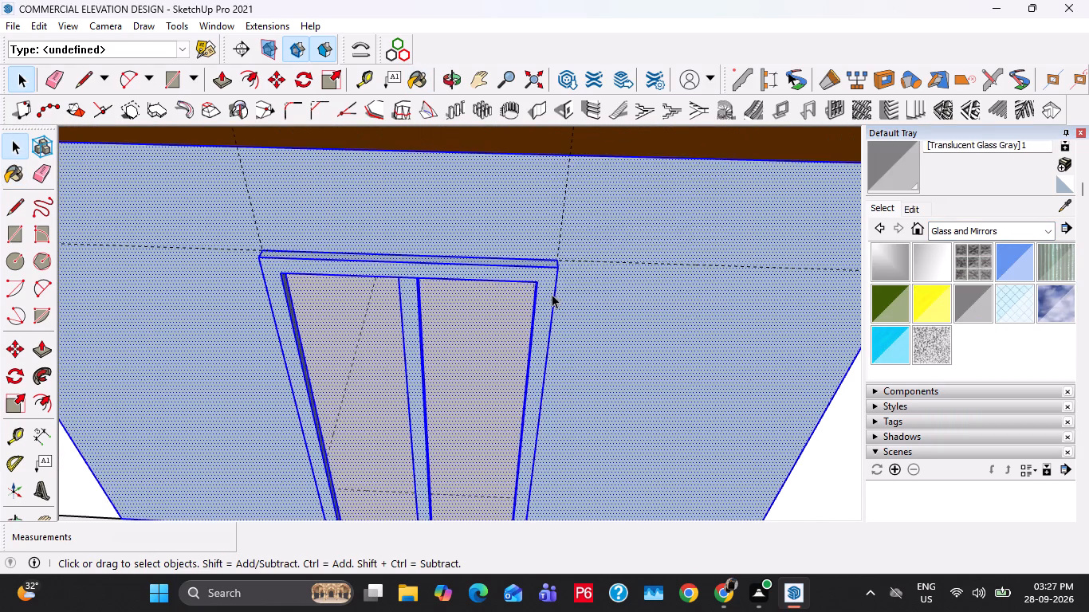
{"action": "left_click", "coordinate": [552, 294]}
{"action": "right_click", "coordinate": [552, 294]}
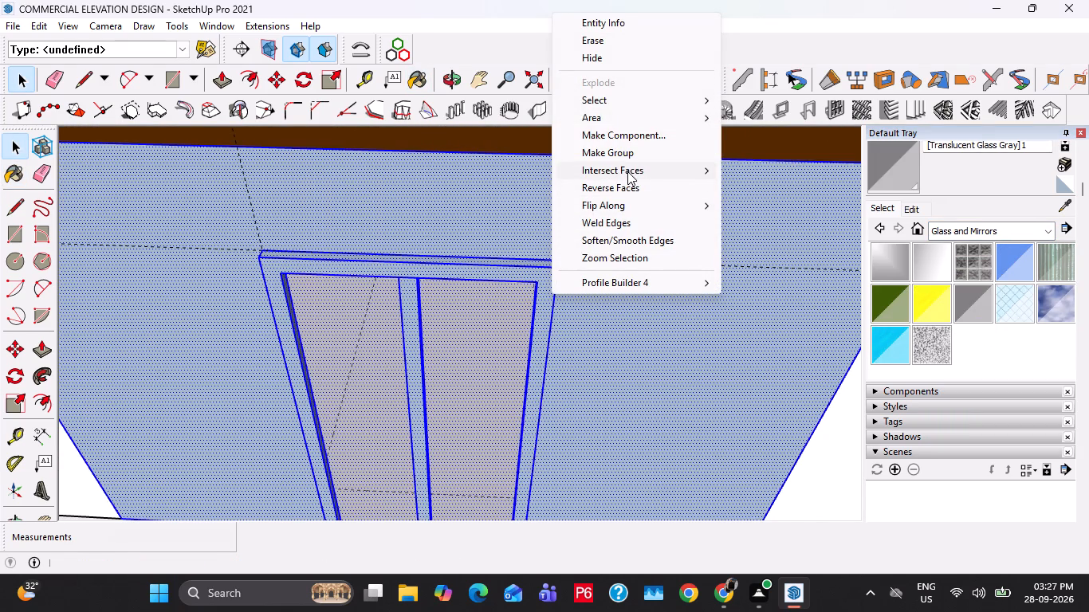
{"action": "left_click", "coordinate": [623, 186]}
Paint the front face of the SHOP 01 door frame with Color M07 from the Colors materials.
{"action": "left_click", "coordinate": [914, 210]}
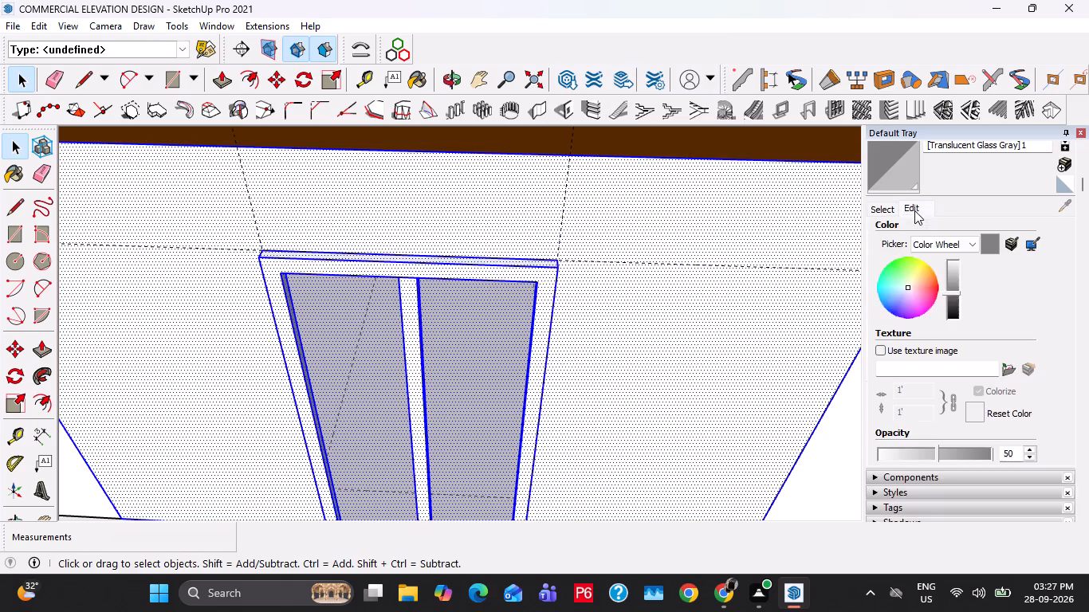
{"action": "left_click", "coordinate": [887, 210]}
{"action": "left_click", "coordinate": [975, 229]}
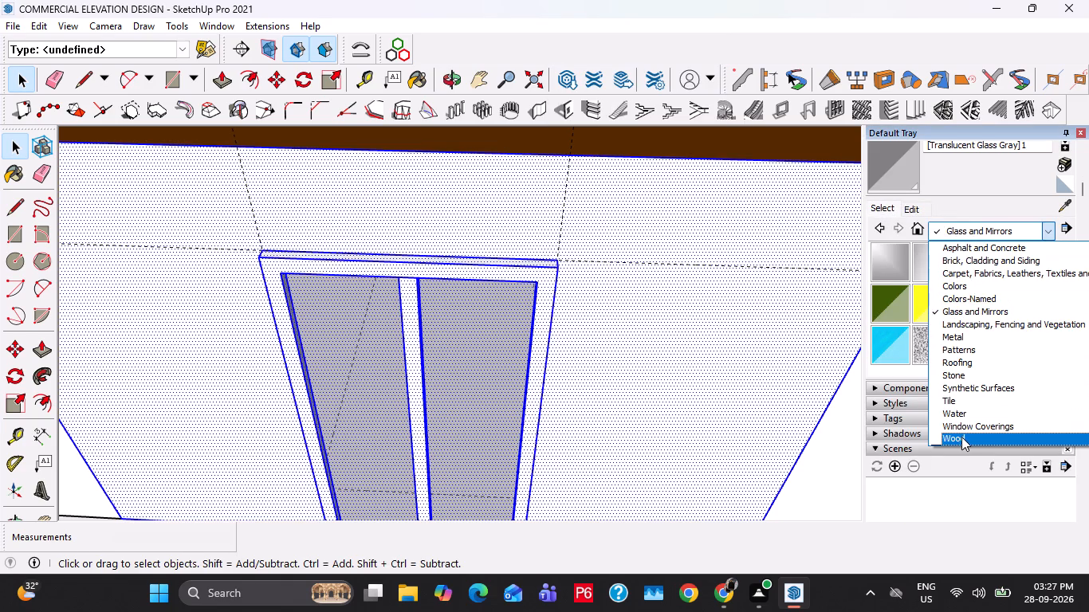
{"action": "scroll", "coordinate": [961, 437], "scroll_direction": "down", "scroll_amount": 2}
{"action": "left_click", "coordinate": [957, 282]}
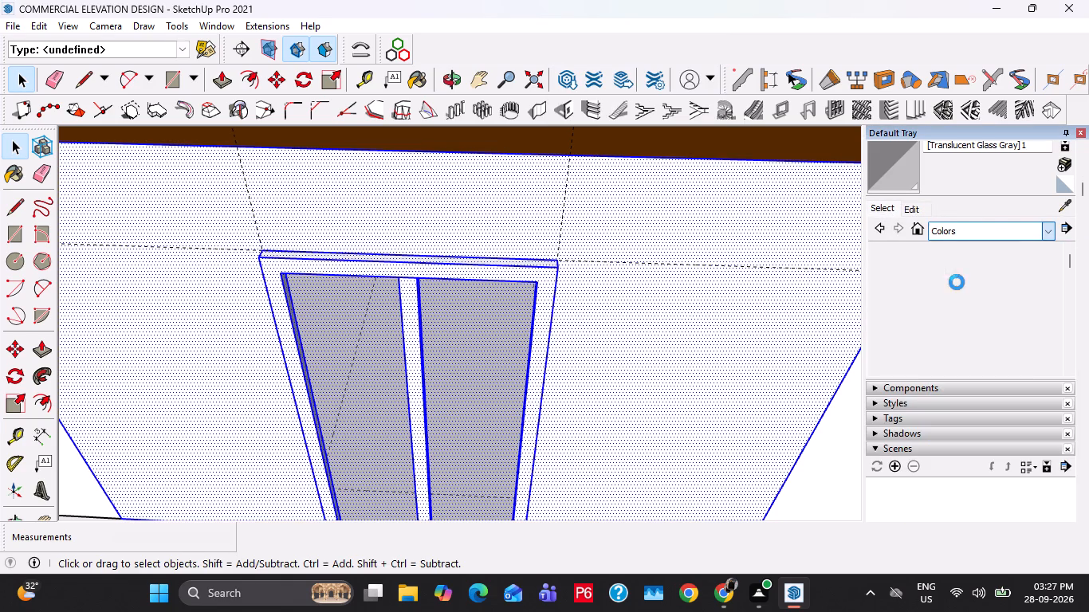
{"action": "scroll", "coordinate": [942, 324], "scroll_direction": "down", "scroll_amount": 11}
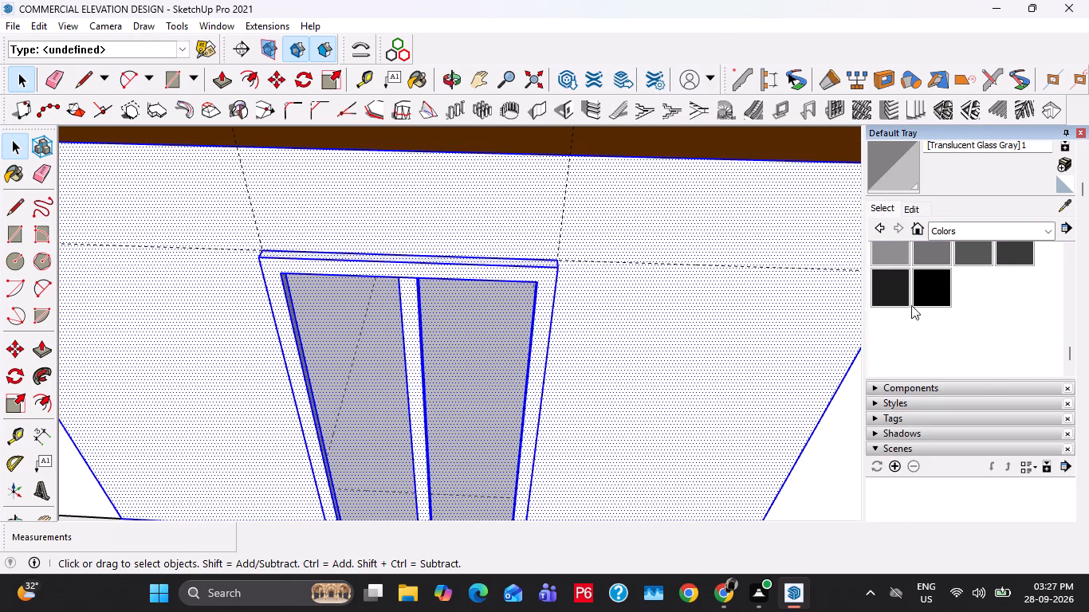
{"action": "left_click", "coordinate": [1001, 254]}
{"action": "key", "text": "space"}
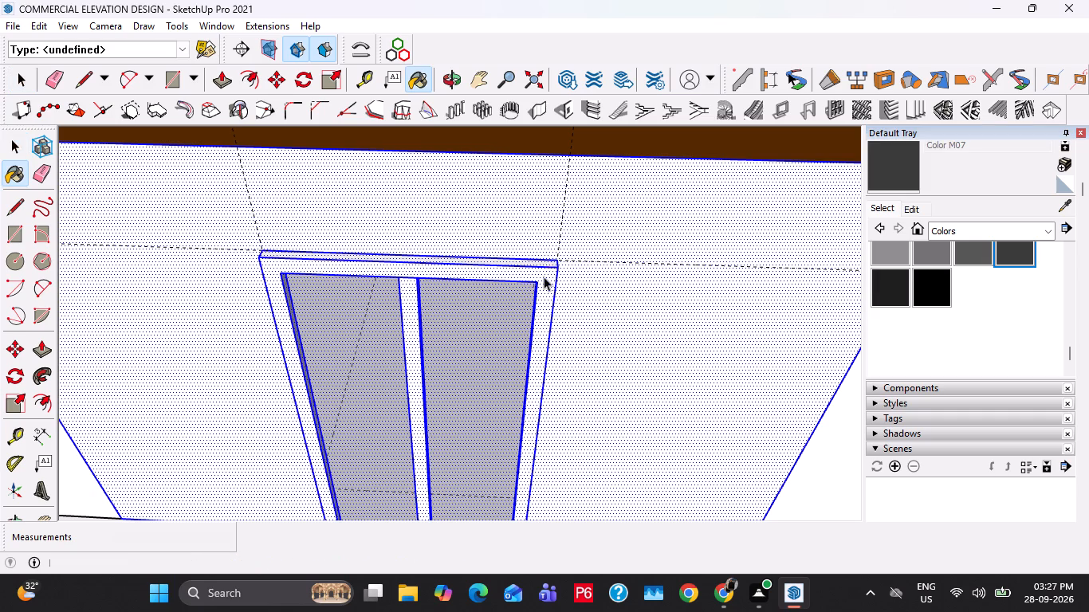
{"action": "left_click", "coordinate": [544, 277]}
{"action": "left_click", "coordinate": [1018, 251]}
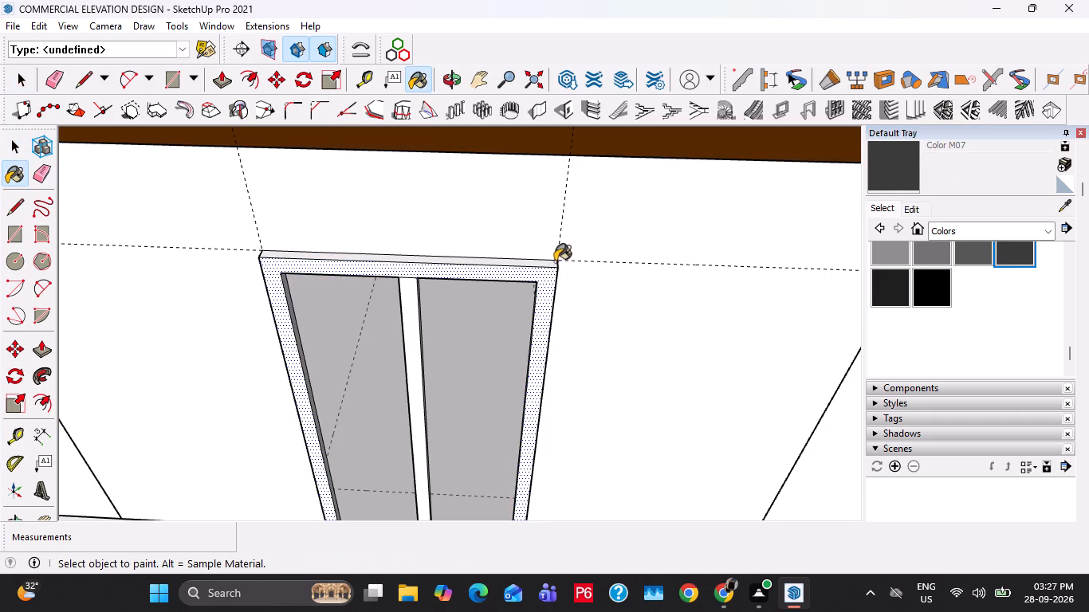
{"action": "left_click", "coordinate": [548, 269]}
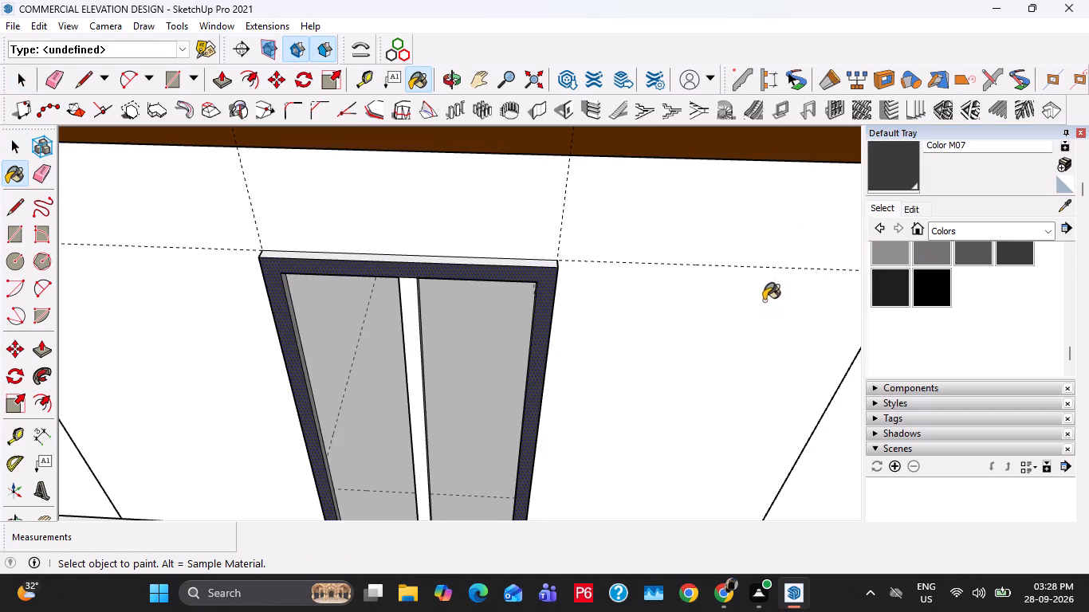
{"action": "scroll", "coordinate": [603, 294], "scroll_direction": "up", "scroll_amount": 2}
Save the model.
{"action": "key", "text": "ctrl+s"}
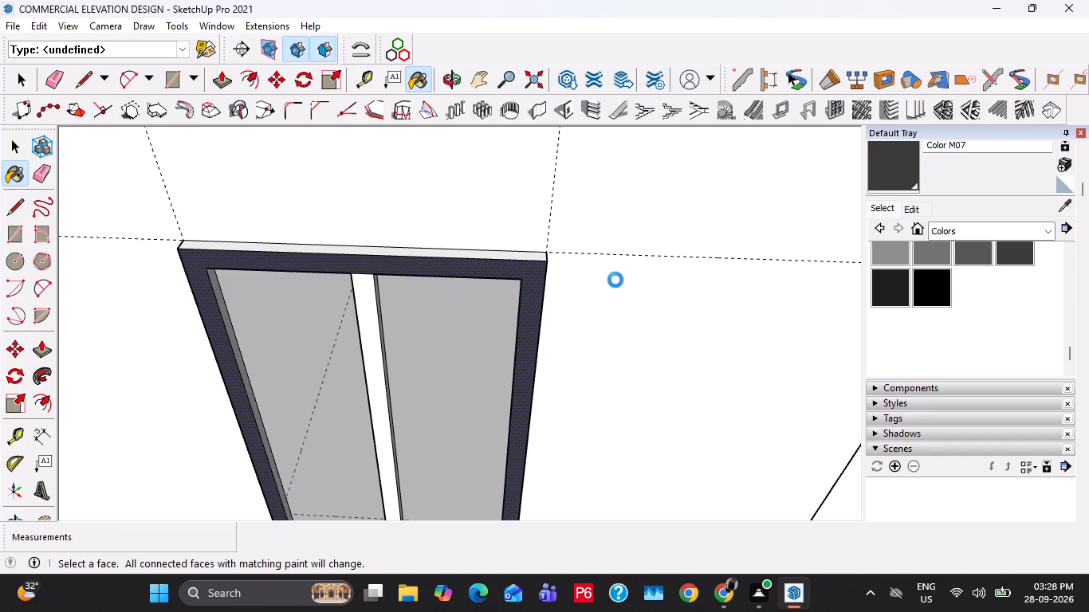
Paint the door frame's top, the mullion, and the frame's inner side and bottom faces with Color M07.
{"action": "middle_click_drag", "start_coordinate": [485, 320], "coordinate": [485, 422]}
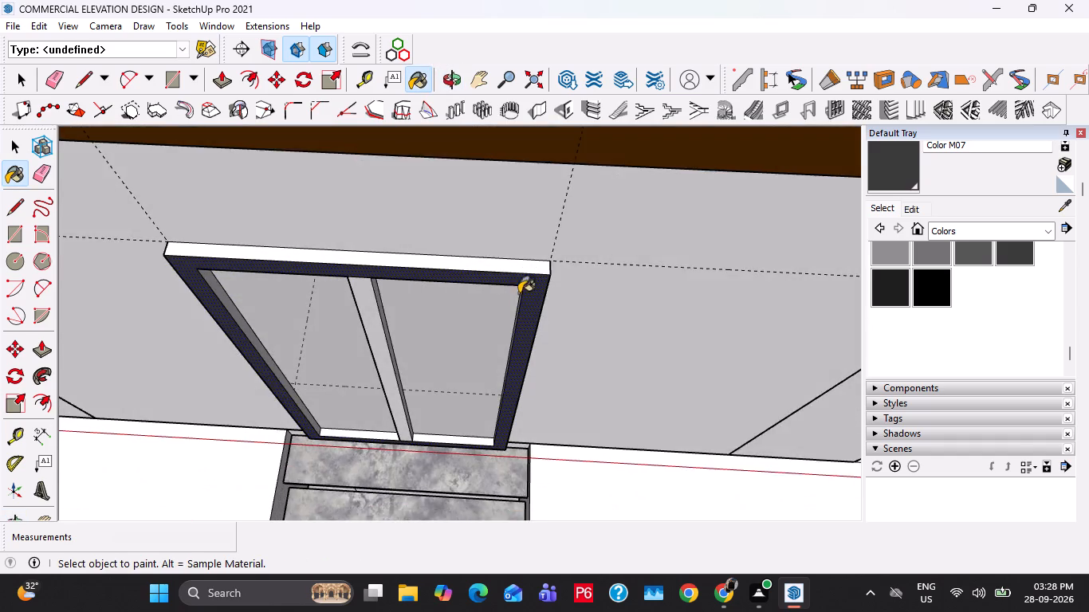
{"action": "scroll", "coordinate": [520, 283], "scroll_direction": "up", "scroll_amount": 2}
{"action": "left_click", "coordinate": [529, 261]}
{"action": "scroll", "coordinate": [496, 446], "scroll_direction": "up", "scroll_amount": 4}
{"action": "left_click", "coordinate": [331, 433]}
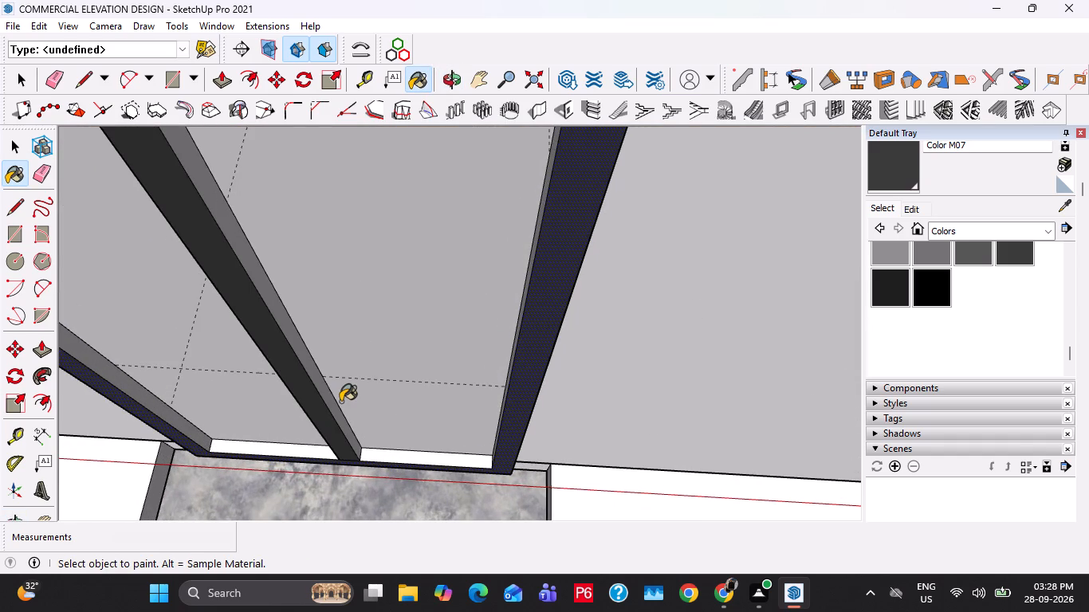
{"action": "left_click", "coordinate": [334, 404]}
{"action": "scroll", "coordinate": [296, 424], "scroll_direction": "down", "scroll_amount": 1}
{"action": "left_click", "coordinate": [186, 424]}
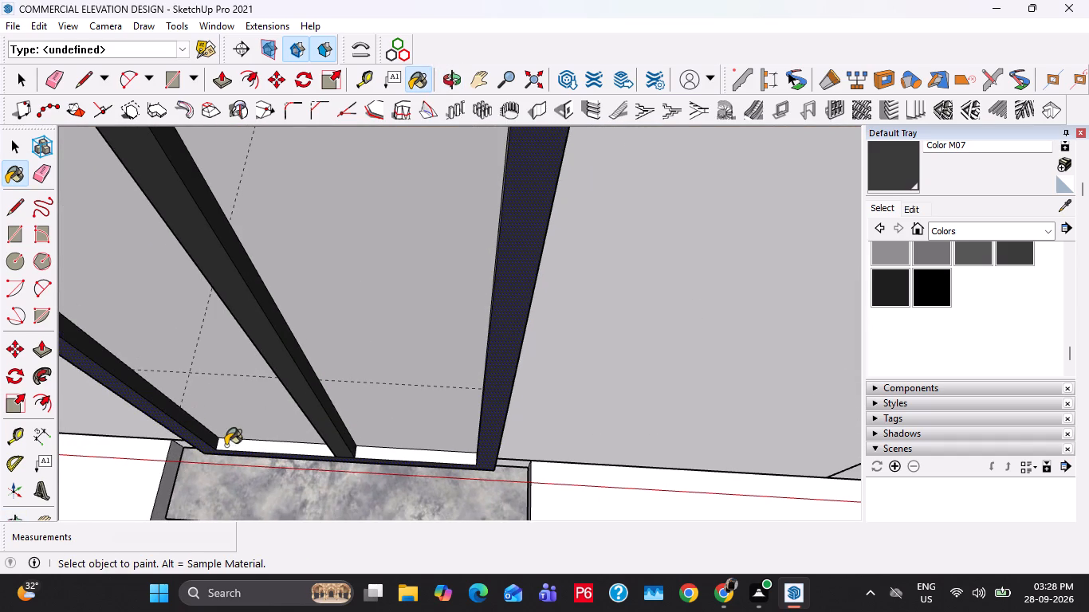
{"action": "left_click", "coordinate": [251, 447]}
{"action": "left_click", "coordinate": [362, 453]}
{"action": "scroll", "coordinate": [383, 450], "scroll_direction": "down", "scroll_amount": 5}
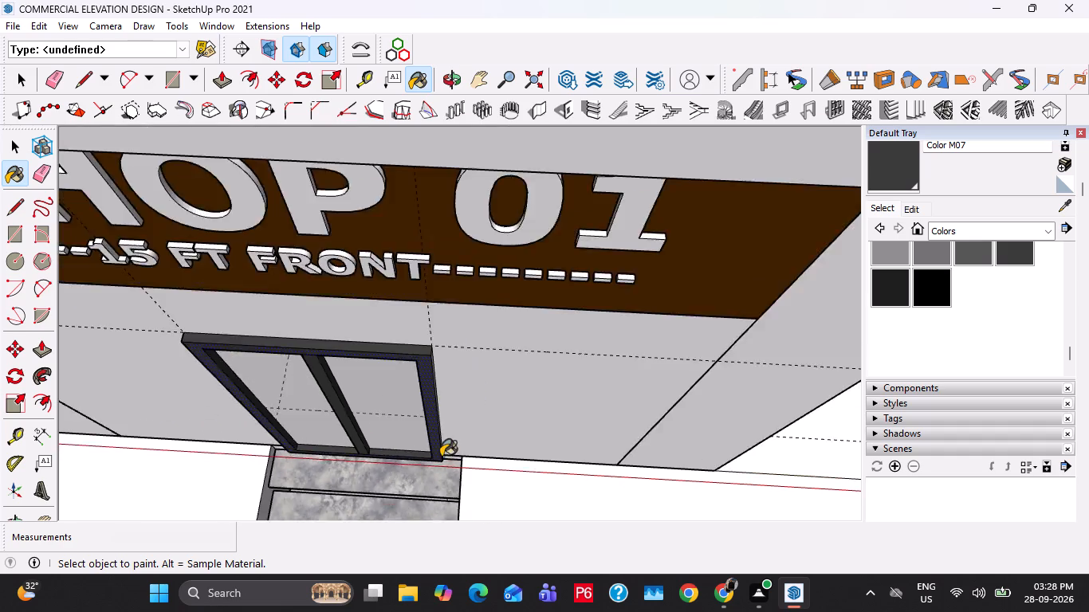
Offset the outline of the SHOP 01 shopfront wall face around the door by 3" to form a frame border.
{"action": "scroll", "coordinate": [441, 457], "scroll_direction": "down", "scroll_amount": 8}
{"action": "middle_click_drag", "start_coordinate": [405, 446], "coordinate": [434, 229]}
{"action": "key", "text": "space"}
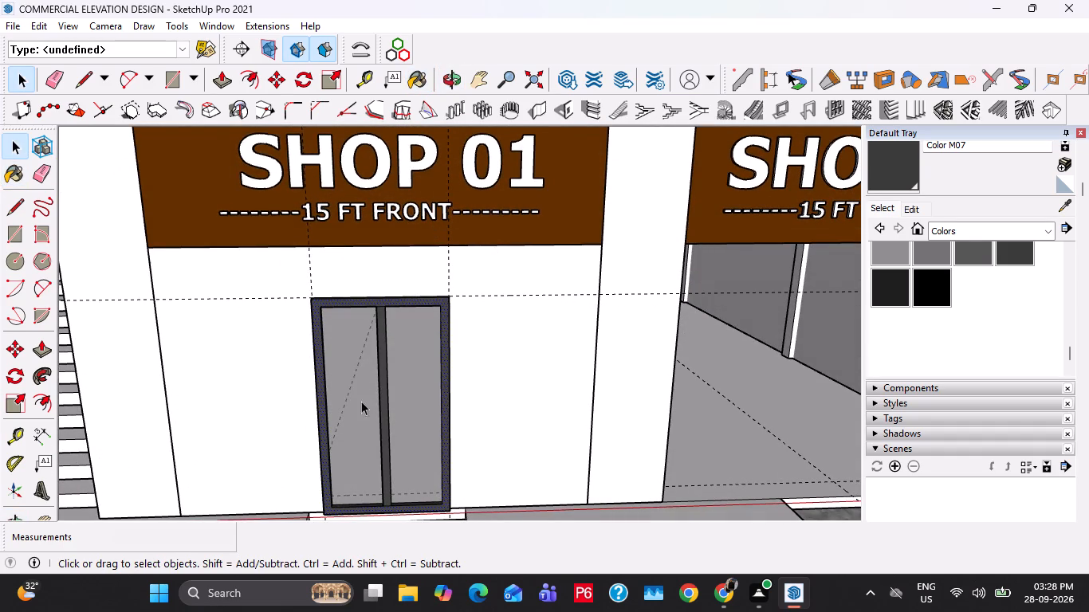
{"action": "key", "text": "Escape"}
{"action": "key", "text": "Escape"}
{"action": "left_click", "coordinate": [289, 371]}
{"action": "middle_click_drag", "start_coordinate": [243, 384], "coordinate": [341, 347], "text": "shift"}
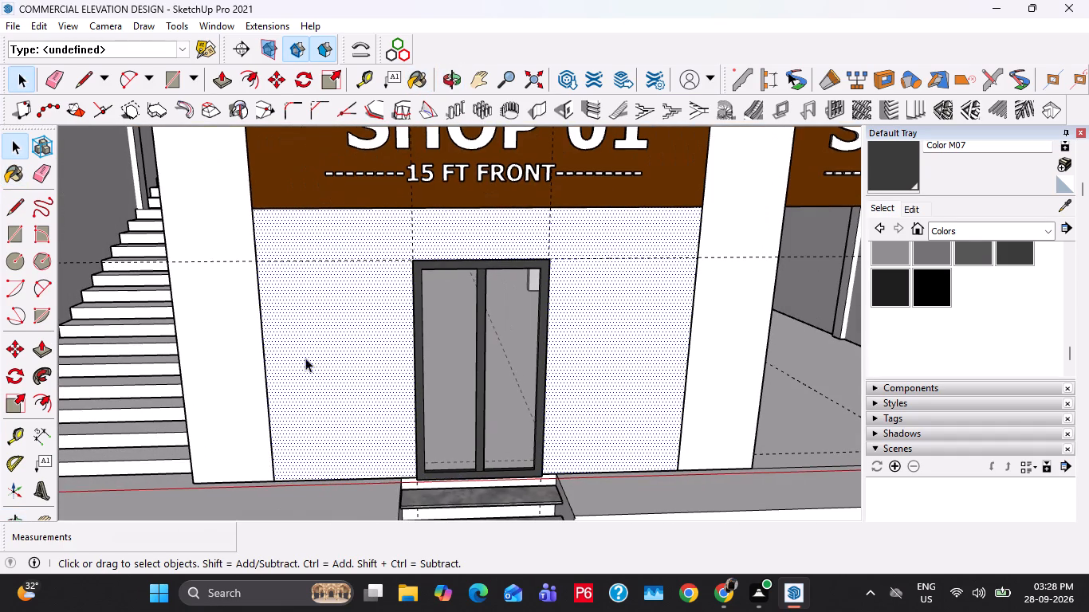
{"action": "scroll", "coordinate": [340, 371], "scroll_direction": "down", "scroll_amount": 6}
{"action": "middle_click_drag", "start_coordinate": [331, 378], "coordinate": [596, 341], "text": "shift"}
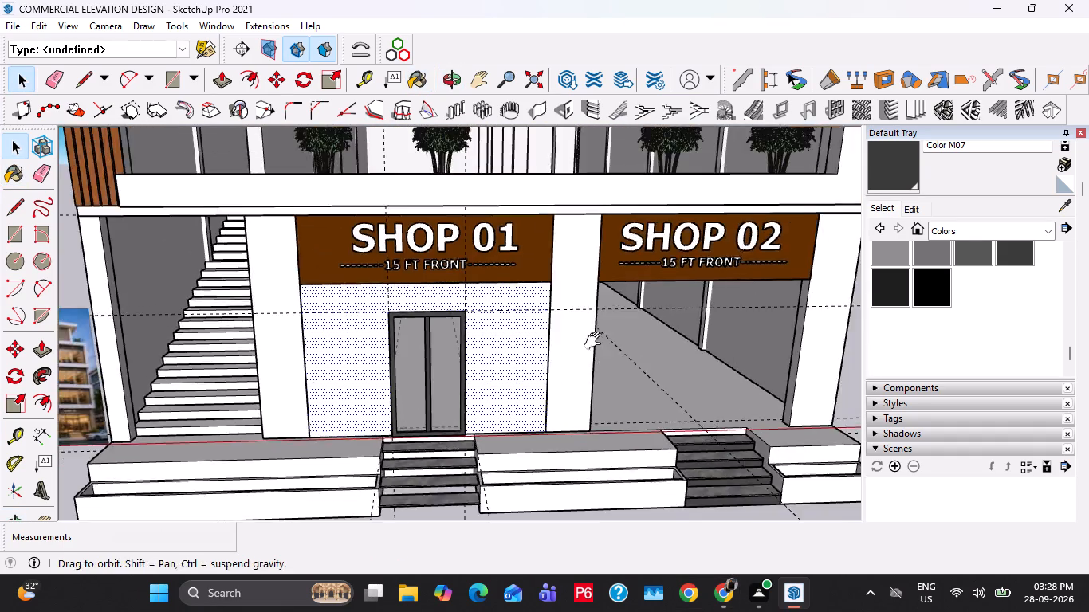
{"action": "middle_click_drag", "start_coordinate": [596, 341], "coordinate": [653, 332], "text": "shift"}
{"action": "scroll", "coordinate": [360, 372], "scroll_direction": "up", "scroll_amount": 20}
{"action": "scroll", "coordinate": [360, 372], "scroll_direction": "up", "scroll_amount": 3}
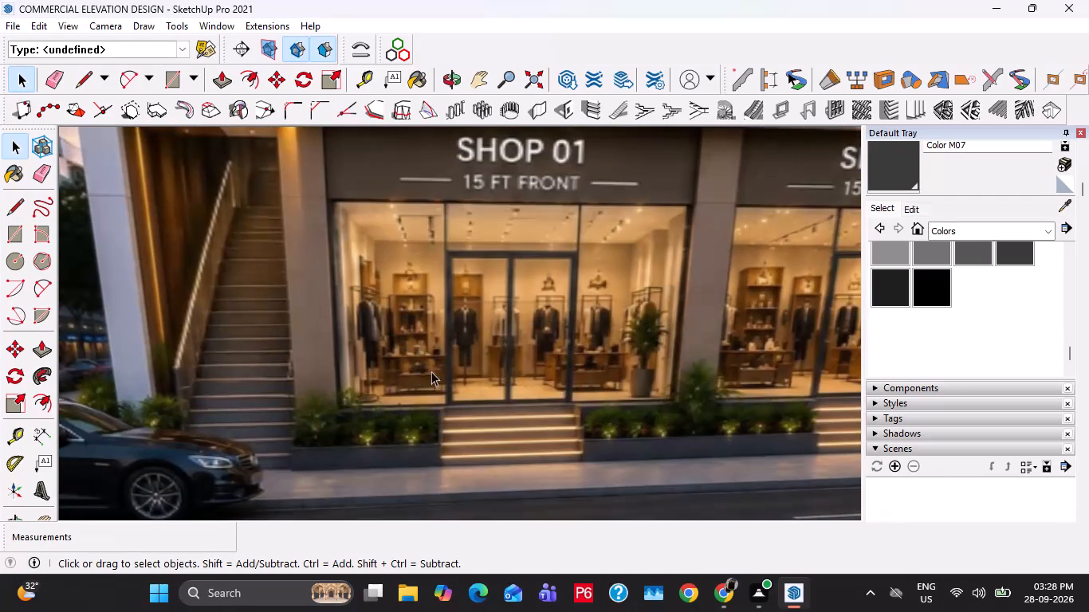
{"action": "scroll", "coordinate": [424, 349], "scroll_direction": "down", "scroll_amount": 15}
{"action": "middle_click_drag", "start_coordinate": [650, 335], "coordinate": [128, 426], "text": "shift"}
{"action": "scroll", "coordinate": [88, 414], "scroll_direction": "down", "scroll_amount": 7, "text": "shift"}
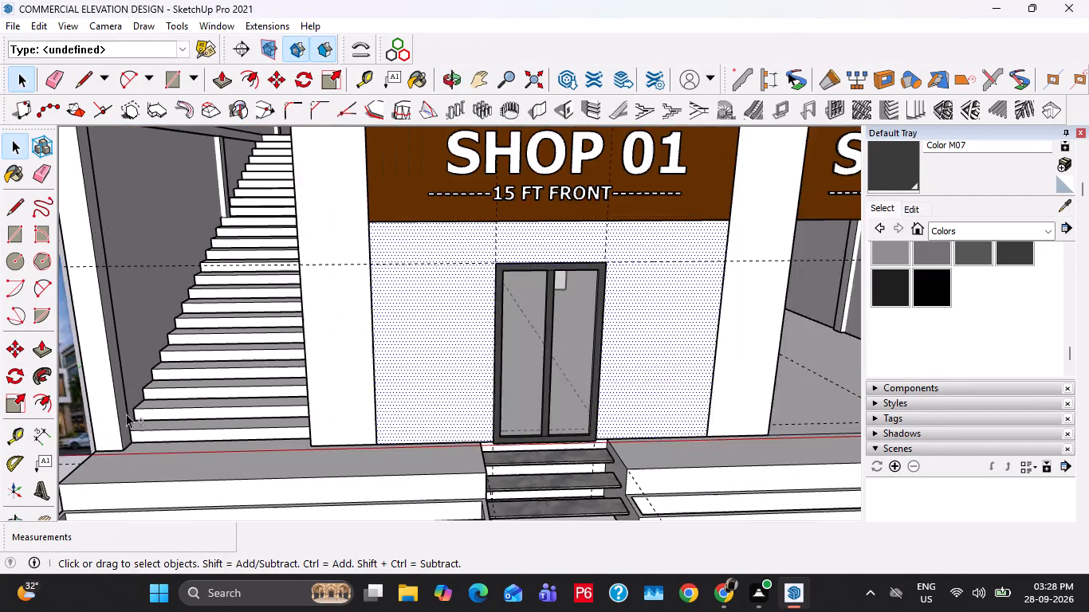
{"action": "middle_click_drag", "start_coordinate": [334, 415], "coordinate": [242, 445], "text": "shift"}
{"action": "scroll", "coordinate": [332, 445], "scroll_direction": "up", "scroll_amount": 2}
{"action": "left_click", "coordinate": [316, 444]}
{"action": "key", "text": "f"}
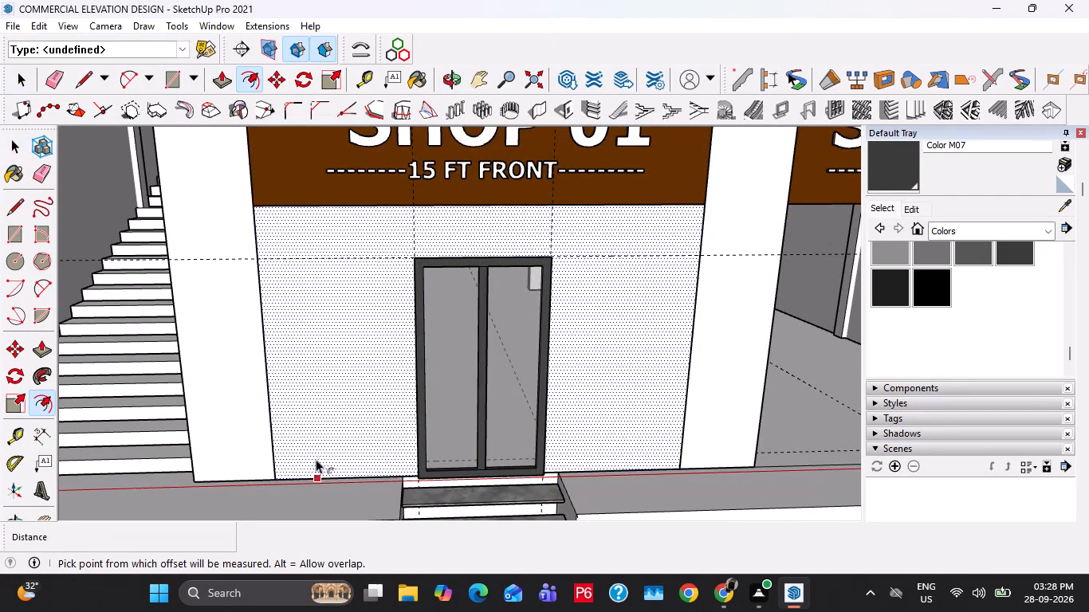
{"action": "left_click", "coordinate": [315, 465]}
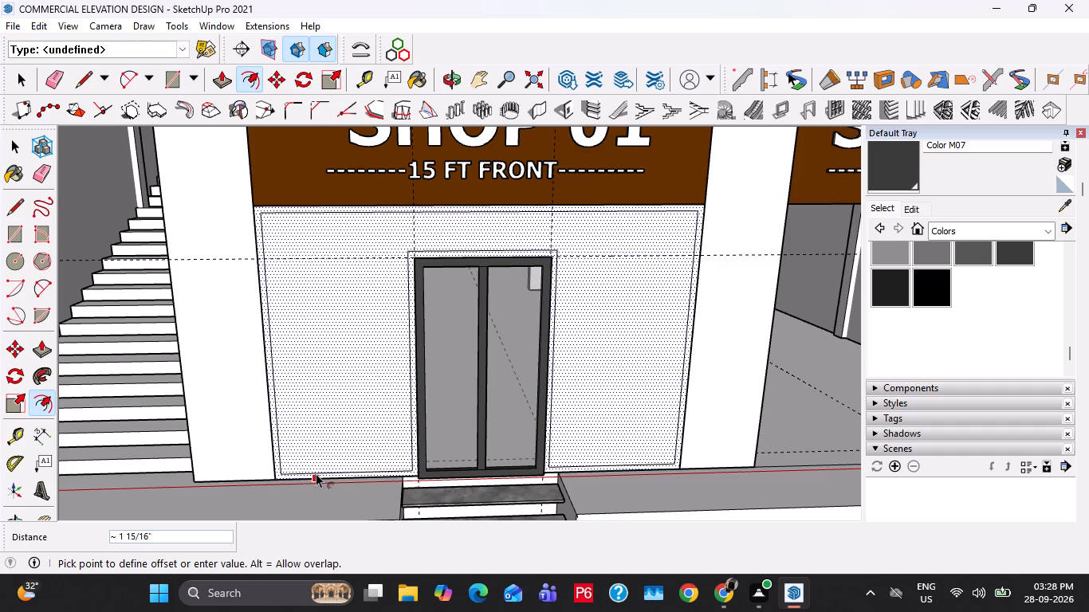
{"action": "type", "text": "3\""}
{"action": "key", "text": "Return"}
{"action": "key", "text": "space"}
Push/Pull the SHOP 01 shopfront border outward by 2" to give the frame thickness.
{"action": "scroll", "coordinate": [387, 398], "scroll_direction": "down", "scroll_amount": 4}
{"action": "middle_click_drag", "start_coordinate": [364, 394], "coordinate": [562, 376], "text": "shift"}
{"action": "scroll", "coordinate": [533, 301], "scroll_direction": "up", "scroll_amount": 3}
{"action": "key", "text": "p"}
{"action": "left_click", "coordinate": [500, 286]}
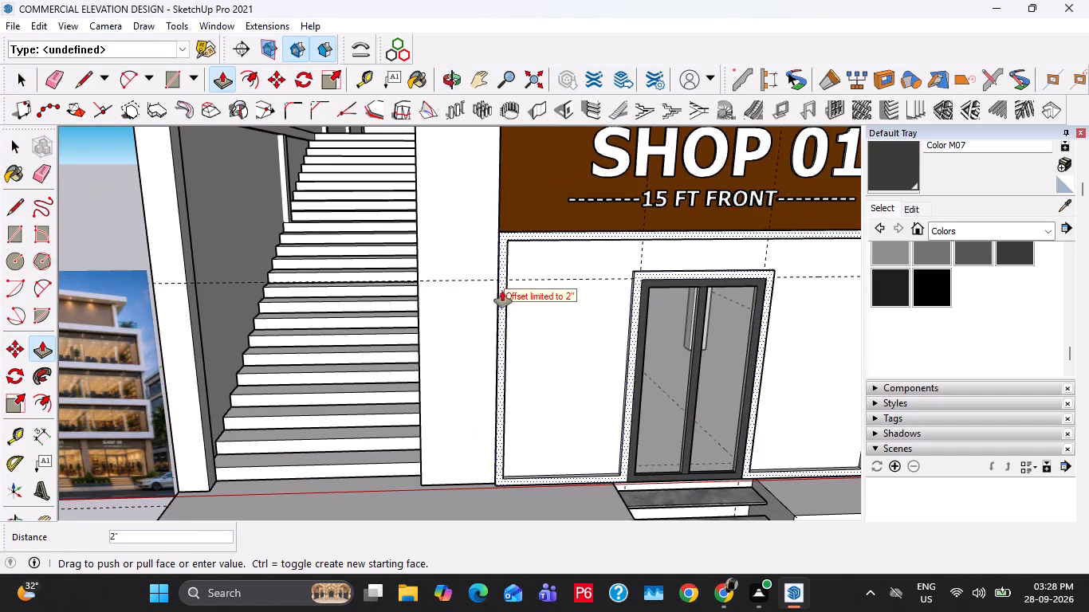
{"action": "left_click", "coordinate": [646, 315]}
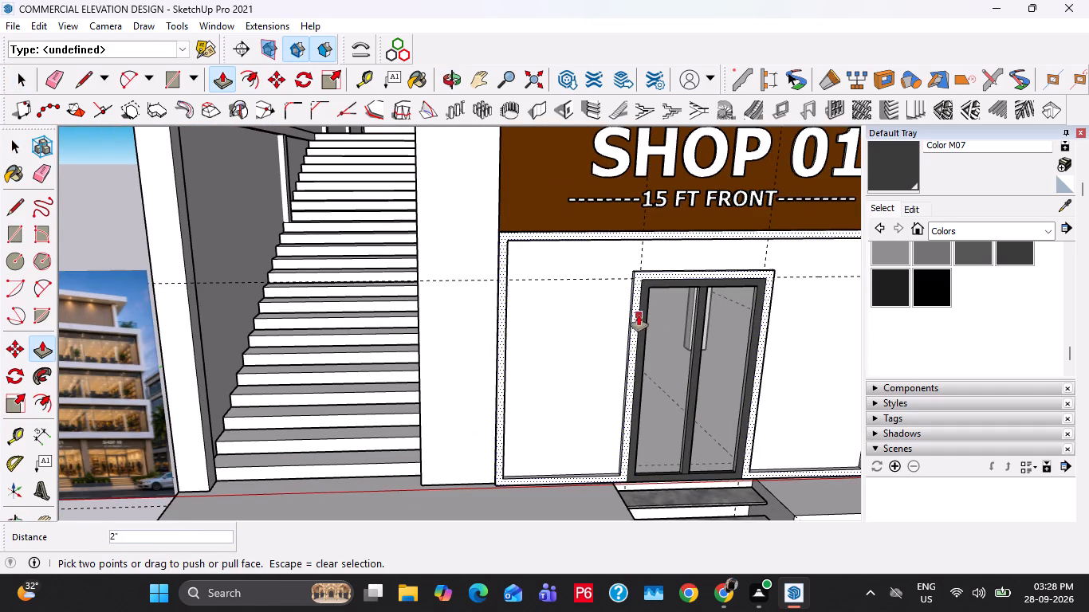
{"action": "scroll", "coordinate": [639, 314], "scroll_direction": "down", "scroll_amount": 5}
Examine the SHOP 01 and SHOP 02 glazing and framing in the reference image.
{"action": "key", "text": "space"}
{"action": "scroll", "coordinate": [729, 360], "scroll_direction": "up", "scroll_amount": 7}
{"action": "scroll", "coordinate": [735, 335], "scroll_direction": "down", "scroll_amount": 6}
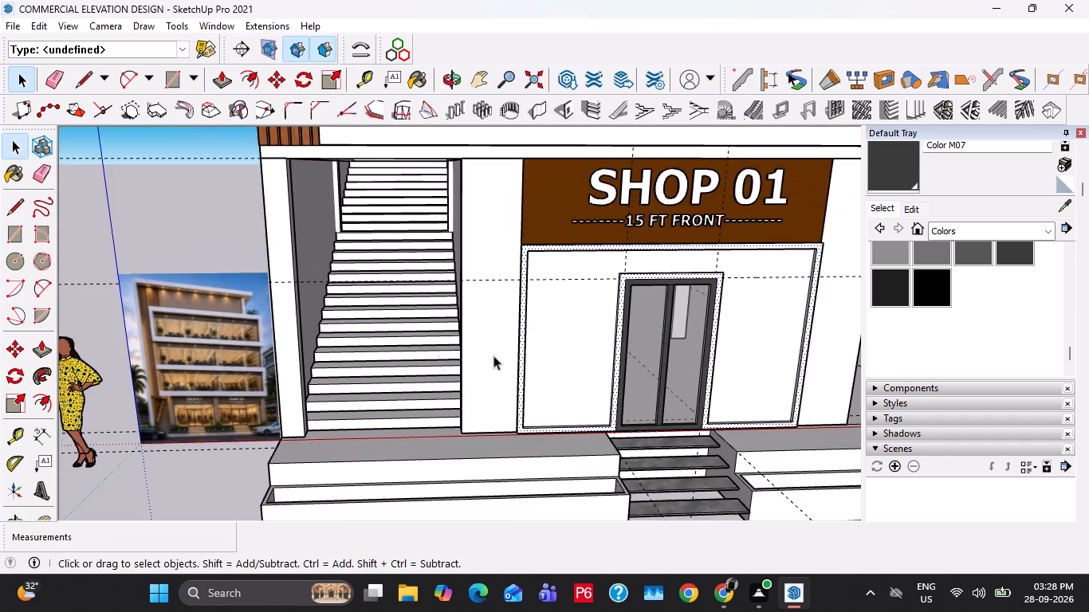
{"action": "scroll", "coordinate": [222, 369], "scroll_direction": "up", "scroll_amount": 20}
{"action": "middle_click_drag", "start_coordinate": [186, 435], "coordinate": [177, 437], "text": "shift"}
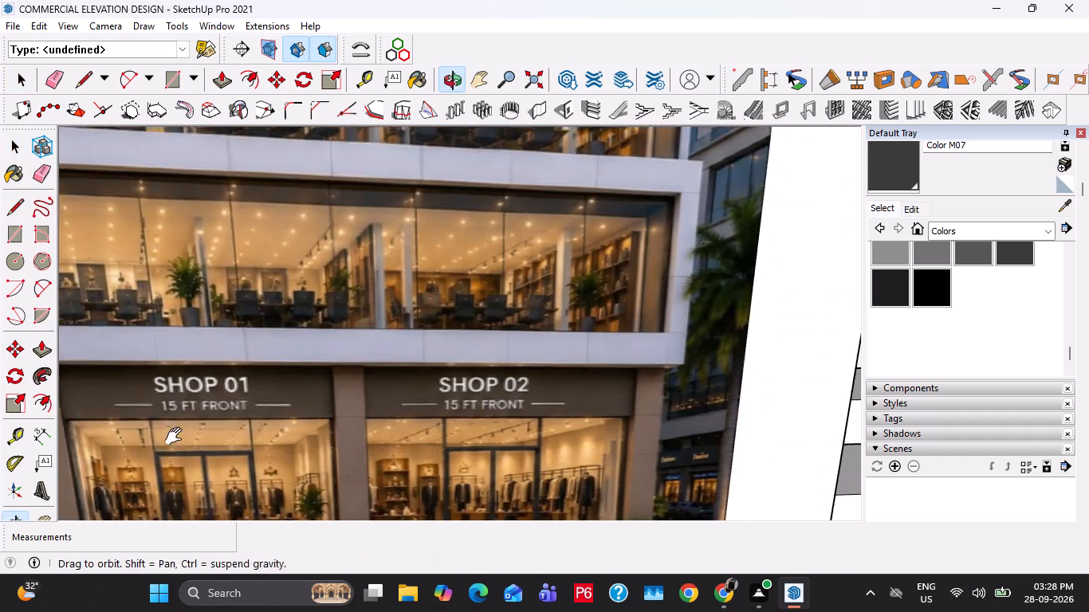
{"action": "middle_click_drag", "start_coordinate": [177, 437], "coordinate": [25, 340], "text": "shift"}
{"action": "scroll", "coordinate": [265, 304], "scroll_direction": "down", "scroll_amount": 8, "text": "shift"}
{"action": "middle_click_drag", "start_coordinate": [474, 364], "coordinate": [178, 447], "text": "shift"}
{"action": "scroll", "coordinate": [236, 417], "scroll_direction": "down", "scroll_amount": 11, "text": "shift"}
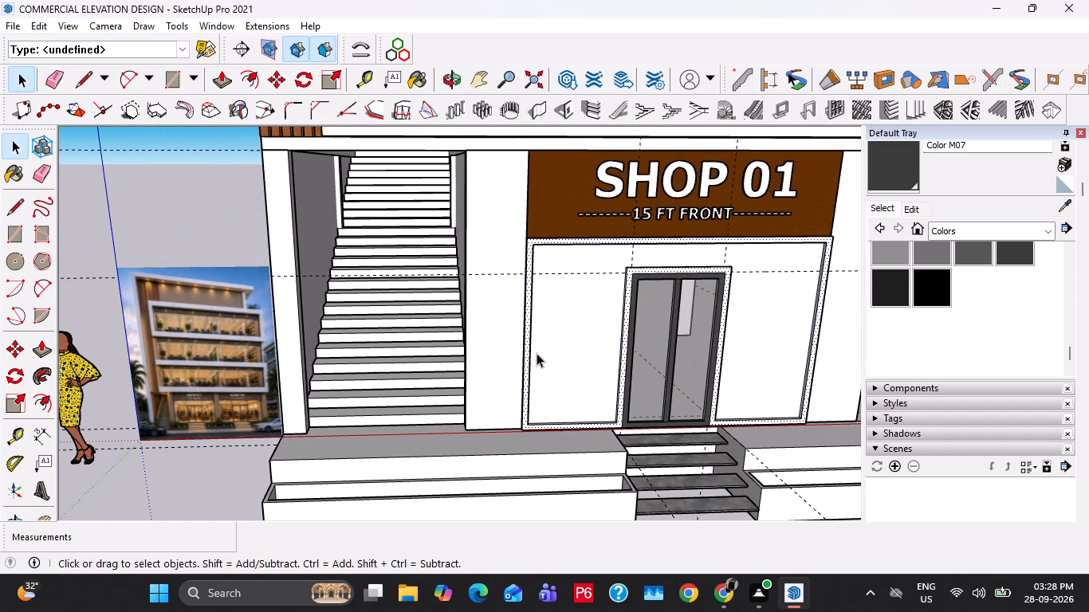
Sample Translucent Glass Gray from the door glass and paint the SHOP 01 shopfront panel around the door with it.
{"action": "left_click", "coordinate": [539, 350]}
{"action": "left_click", "coordinate": [1060, 211]}
{"action": "left_click", "coordinate": [714, 306]}
{"action": "left_click", "coordinate": [757, 297]}
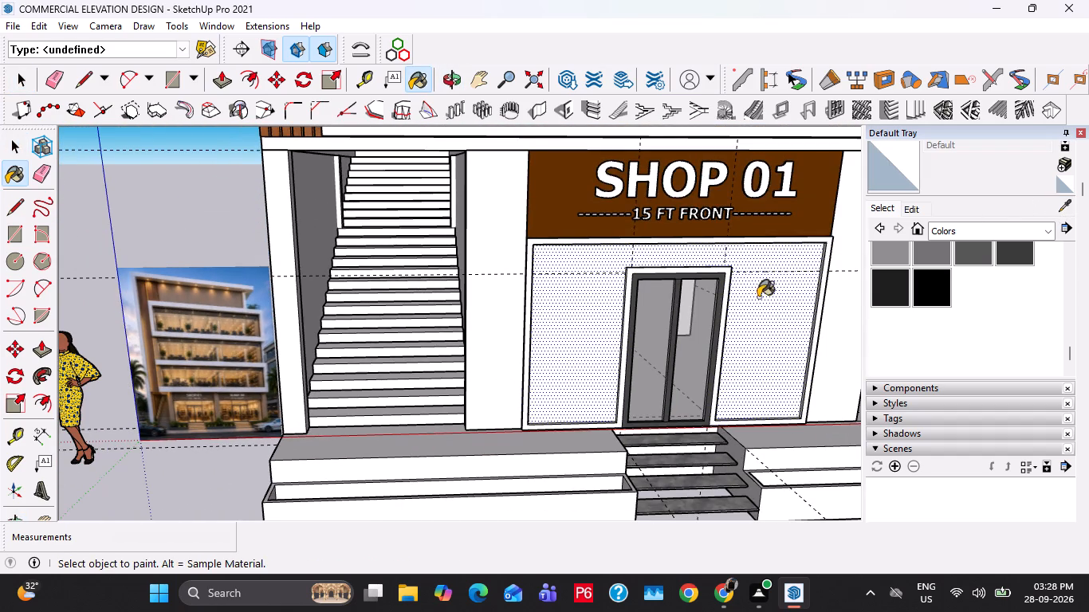
{"action": "middle_click_drag", "start_coordinate": [767, 329], "coordinate": [734, 328]}
{"action": "left_click", "coordinate": [1075, 198]}
{"action": "left_click", "coordinate": [1067, 206]}
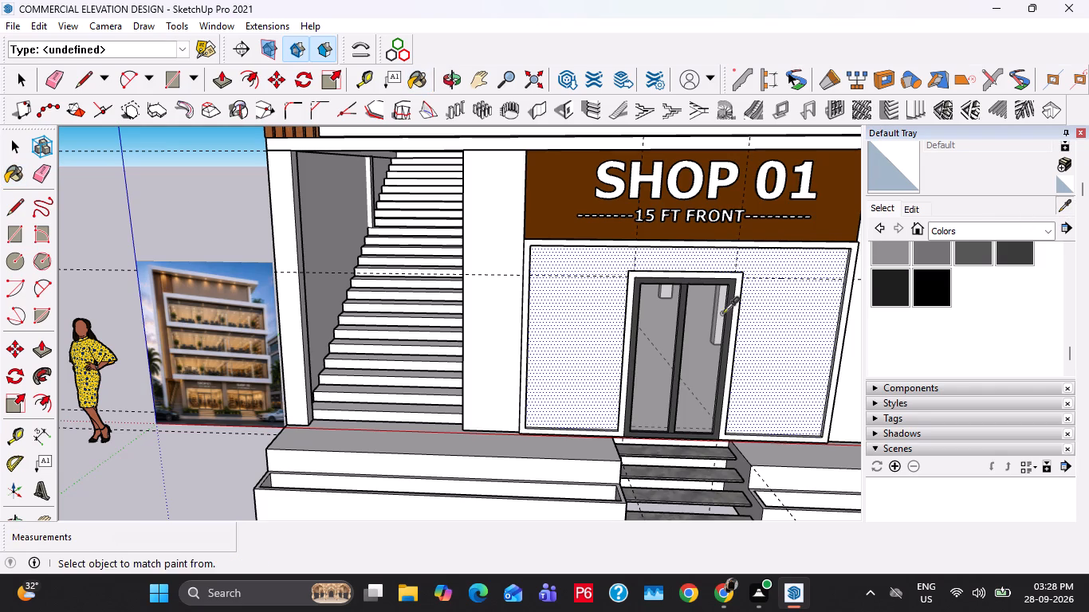
{"action": "left_click", "coordinate": [710, 316]}
{"action": "left_click", "coordinate": [800, 315]}
{"action": "key", "text": "space"}
{"action": "middle_click", "coordinate": [666, 331]}
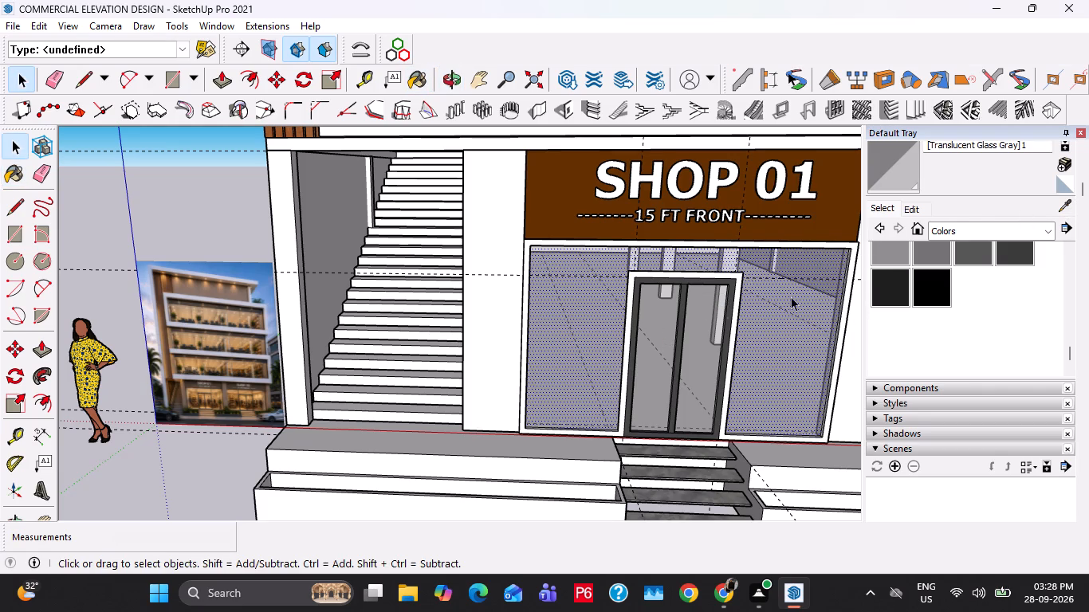
Paint the SHOP 01 shopfront's border frame with Color M07.
{"action": "left_click", "coordinate": [1014, 257]}
{"action": "left_click", "coordinate": [692, 273]}
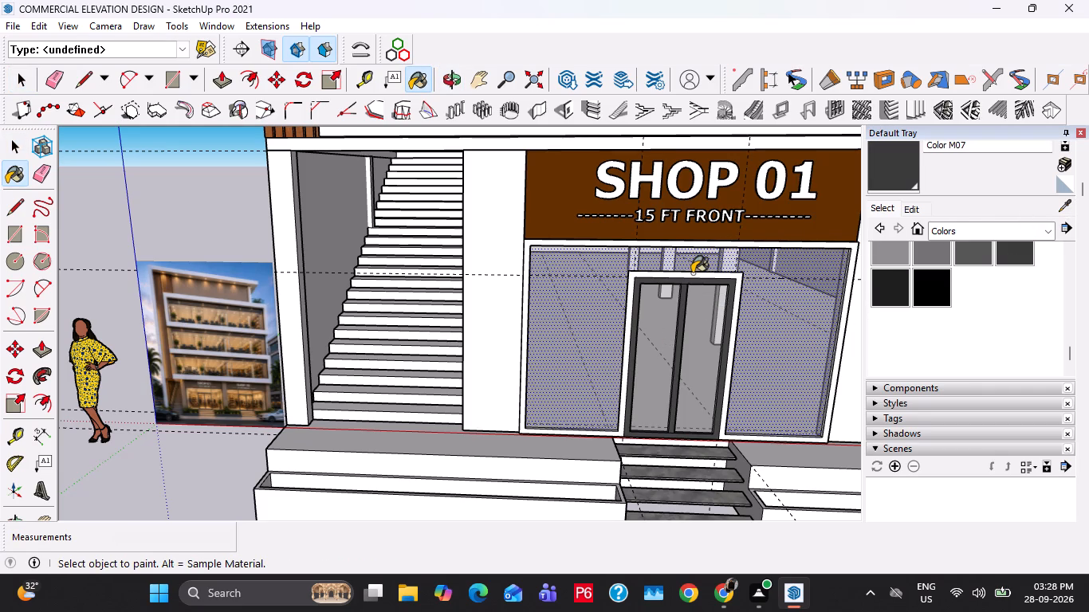
{"action": "scroll", "coordinate": [664, 412], "scroll_direction": "up", "scroll_amount": 4}
{"action": "key", "text": "space"}
{"action": "key", "text": "space"}
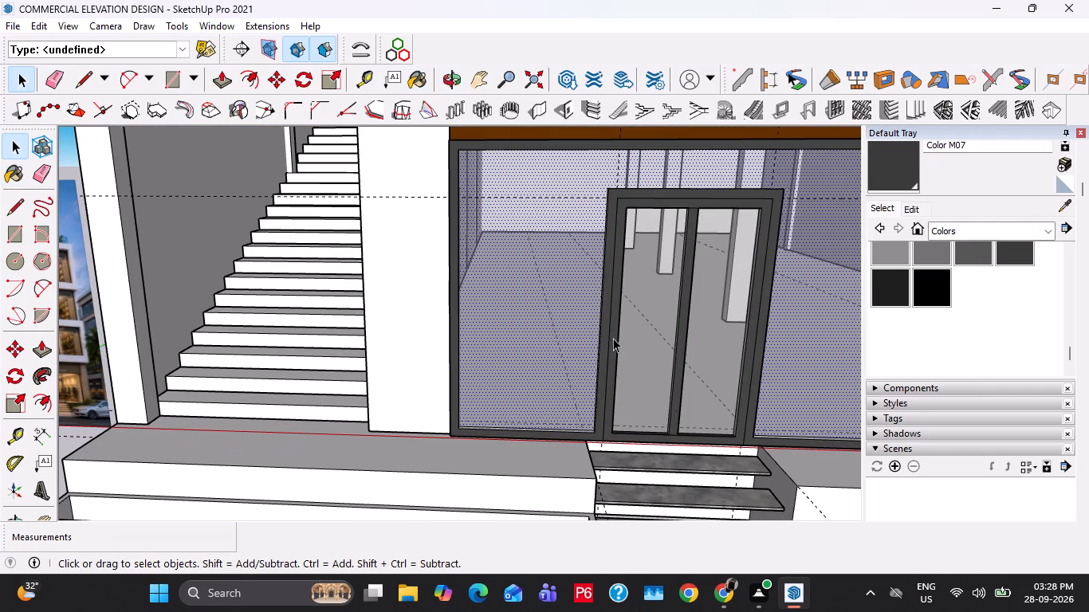
Select all connected geometry of the SHOP 01 shopfront and door and make it one group.
{"action": "triple_click", "coordinate": [592, 337]}
{"action": "left_click", "coordinate": [592, 337]}
{"action": "right_click", "coordinate": [592, 337]}
{"action": "left_click", "coordinate": [657, 196]}
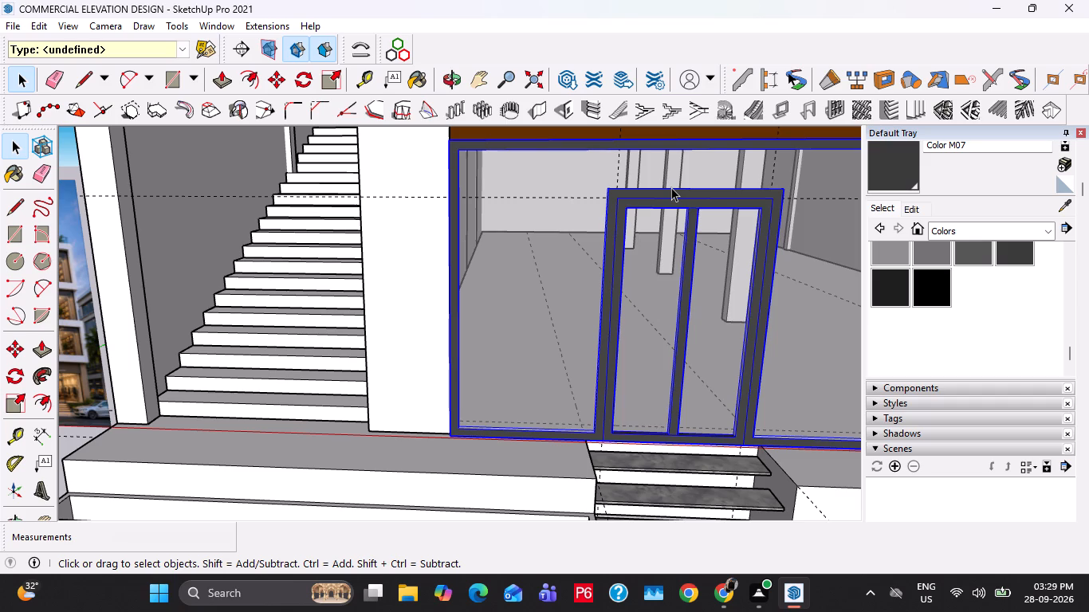
Move the SHOP 01 shopfront group back 2" so its bottom corner sits flush with the adjoining column.
{"action": "key", "text": "space"}
{"action": "scroll", "coordinate": [623, 234], "scroll_direction": "down", "scroll_amount": 5}
{"action": "key", "text": "m"}
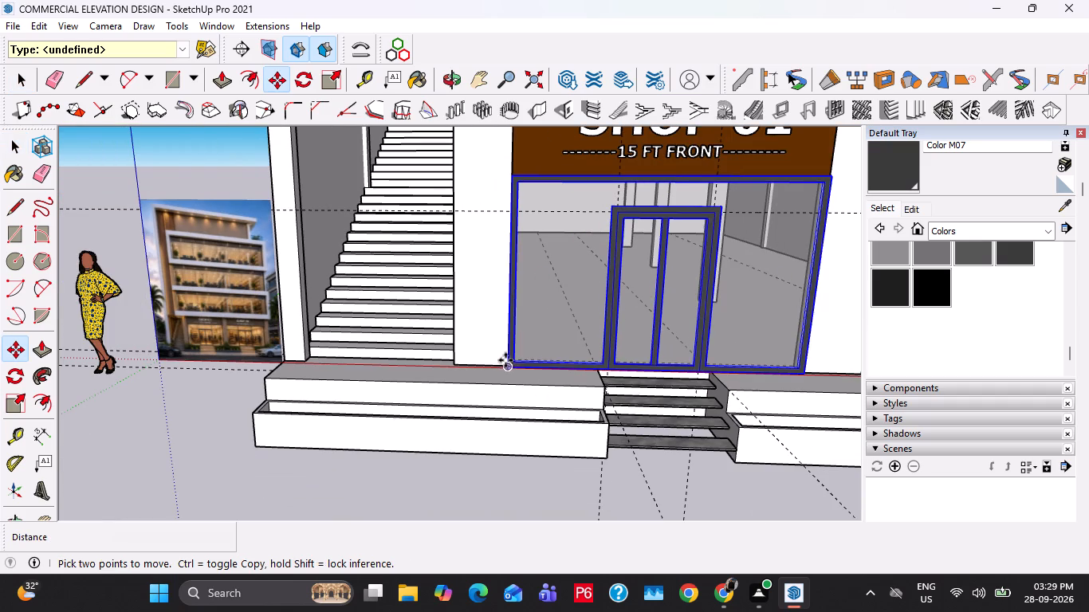
{"action": "scroll", "coordinate": [510, 363], "scroll_direction": "up", "scroll_amount": 12}
{"action": "middle_click_drag", "start_coordinate": [510, 368], "coordinate": [678, 469]}
{"action": "scroll", "coordinate": [556, 386], "scroll_direction": "up", "scroll_amount": 4}
{"action": "left_click", "coordinate": [464, 342]}
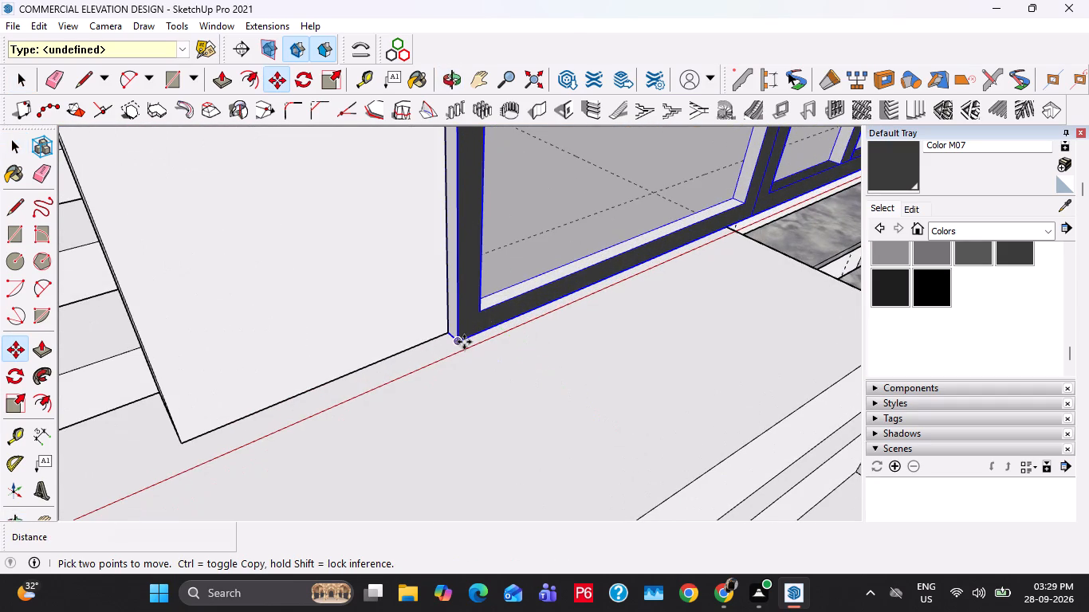
{"action": "left_click", "coordinate": [446, 337]}
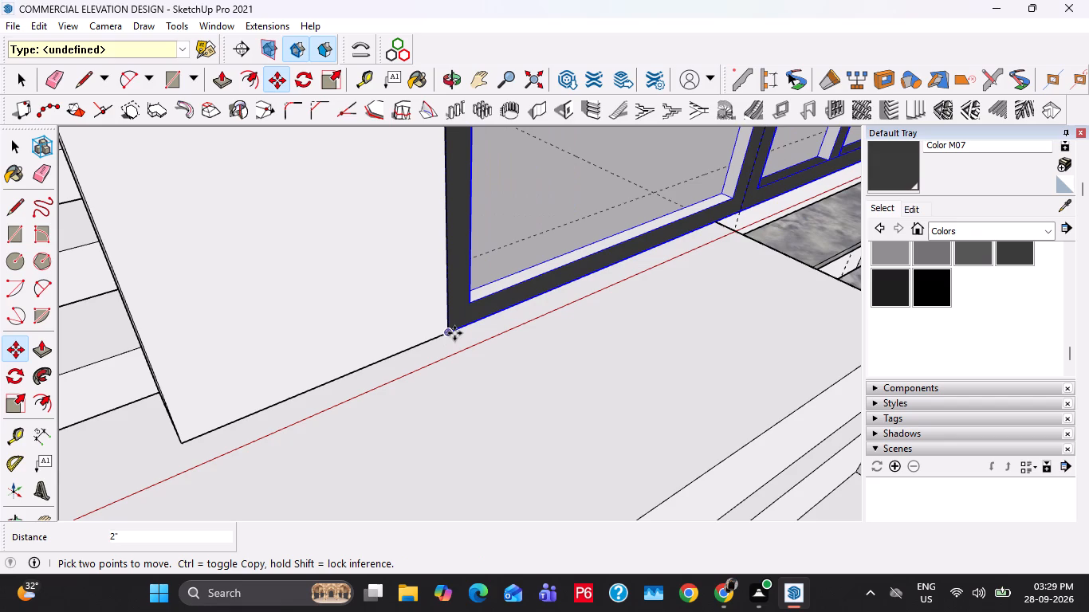
Copy the shopfront group into the SHOP 02 opening, aligning its bottom corner with the column between the shops.
{"action": "left_click", "coordinate": [450, 335]}
{"action": "scroll", "coordinate": [510, 323], "scroll_direction": "down", "scroll_amount": 13}
{"action": "middle_click_drag", "start_coordinate": [613, 287], "coordinate": [202, 473], "text": "shift"}
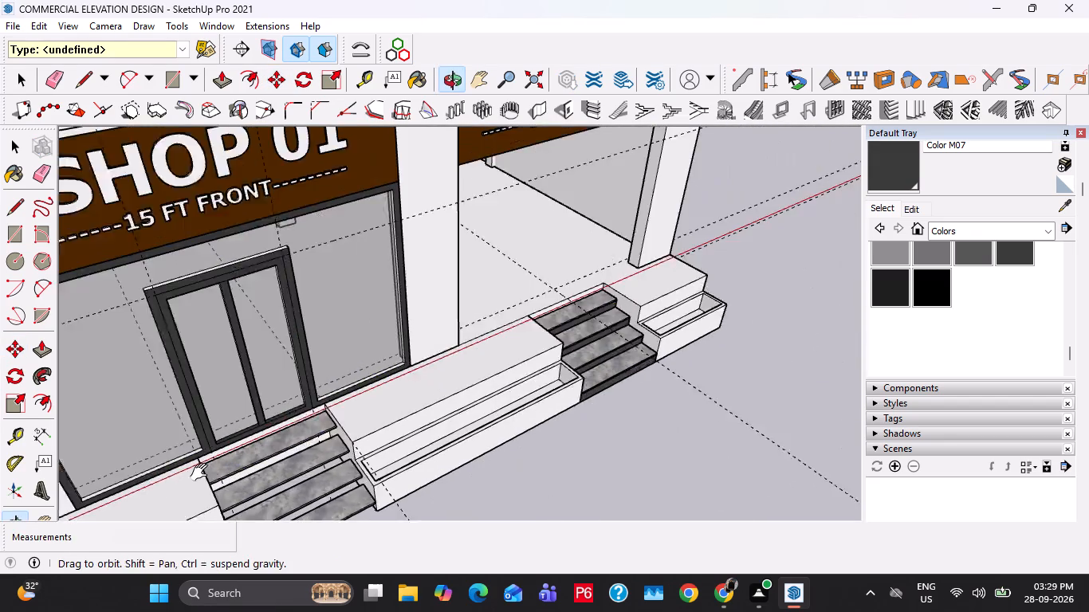
{"action": "middle_click_drag", "start_coordinate": [202, 473], "coordinate": [183, 481], "text": "shift"}
{"action": "middle_click_drag", "start_coordinate": [495, 362], "coordinate": [363, 353]}
{"action": "scroll", "coordinate": [427, 329], "scroll_direction": "up", "scroll_amount": 4}
{"action": "left_click", "coordinate": [403, 356]}
{"action": "key", "text": "space"}
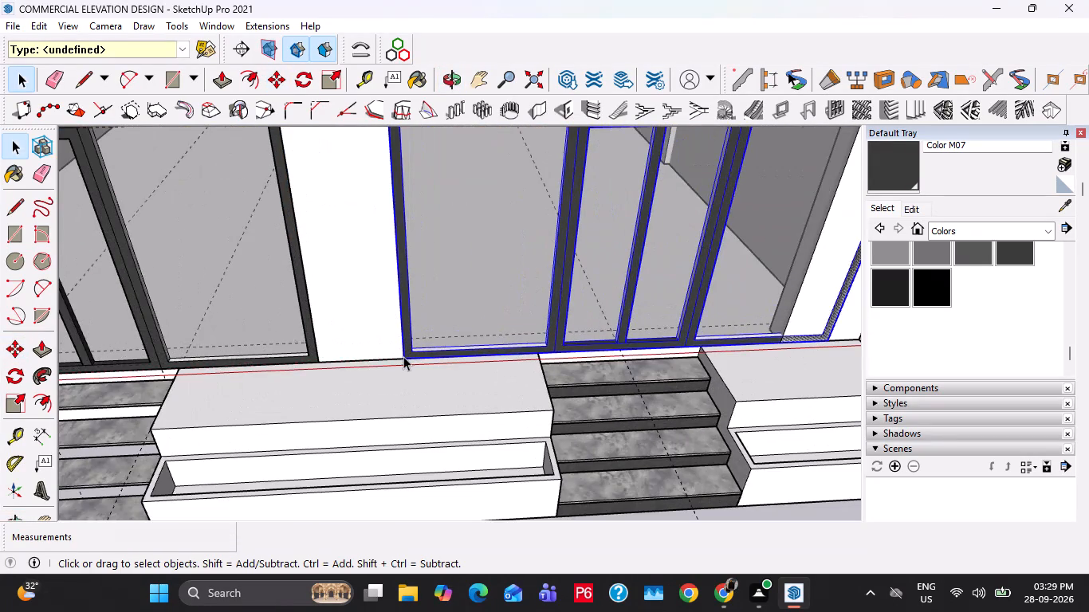
{"action": "scroll", "coordinate": [403, 356], "scroll_direction": "down", "scroll_amount": 4}
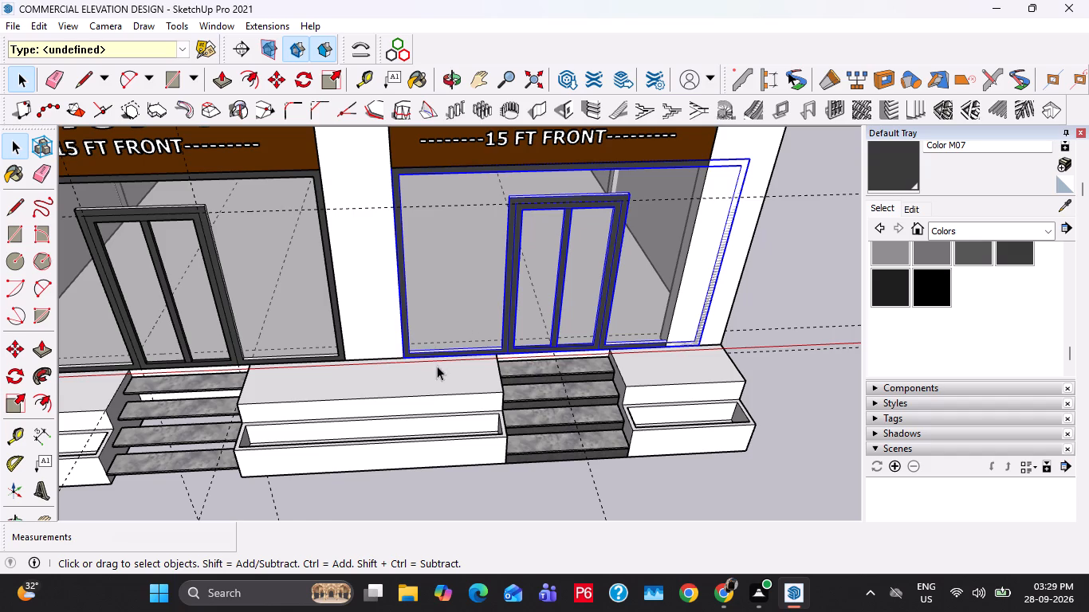
Scale the SHOP 02 shopfront copy narrower along the red axis to fit between its two columns.
{"action": "scroll", "coordinate": [437, 366], "scroll_direction": "down", "scroll_amount": 6}
{"action": "key", "text": "space"}
{"action": "scroll", "coordinate": [497, 320], "scroll_direction": "up", "scroll_amount": 4}
{"action": "middle_click_drag", "start_coordinate": [579, 321], "coordinate": [564, 326]}
{"action": "key", "text": "s"}
{"action": "scroll", "coordinate": [601, 318], "scroll_direction": "up", "scroll_amount": 9}
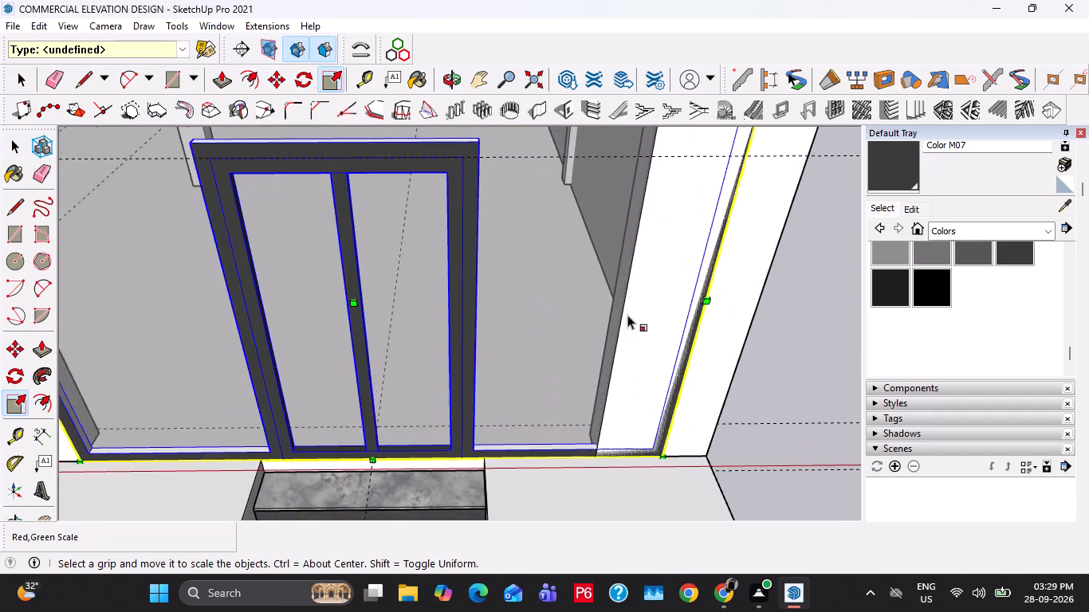
{"action": "middle_click_drag", "start_coordinate": [640, 338], "coordinate": [655, 373]}
{"action": "key", "text": "k"}
{"action": "scroll", "coordinate": [700, 308], "scroll_direction": "up", "scroll_amount": 6}
{"action": "left_click", "coordinate": [707, 302]}
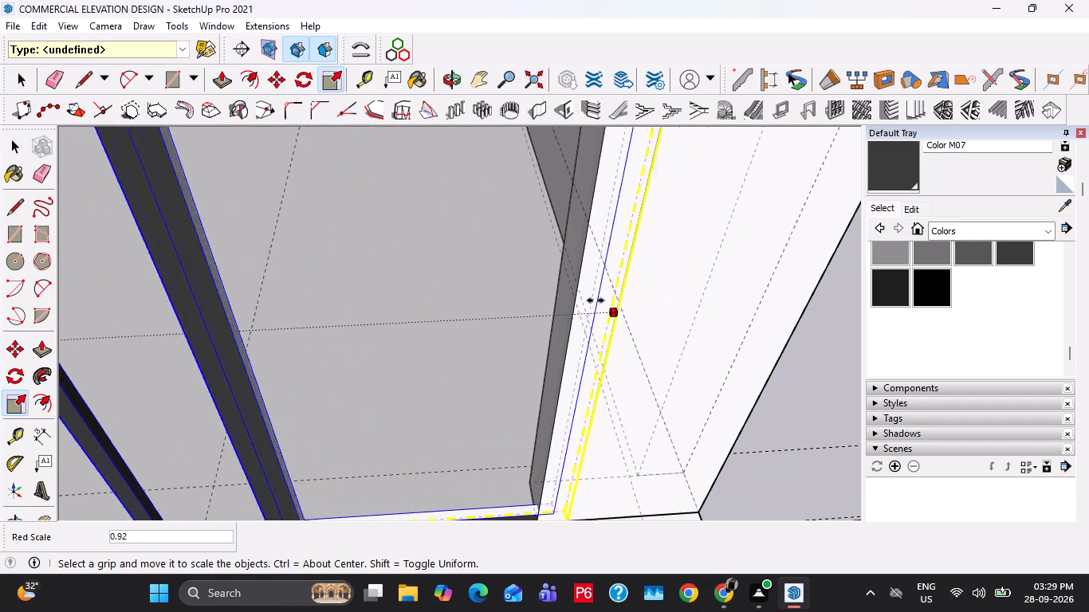
{"action": "left_click", "coordinate": [577, 291]}
{"action": "key", "text": "space"}
{"action": "scroll", "coordinate": [578, 284], "scroll_direction": "down", "scroll_amount": 14}
{"action": "key", "text": "k"}
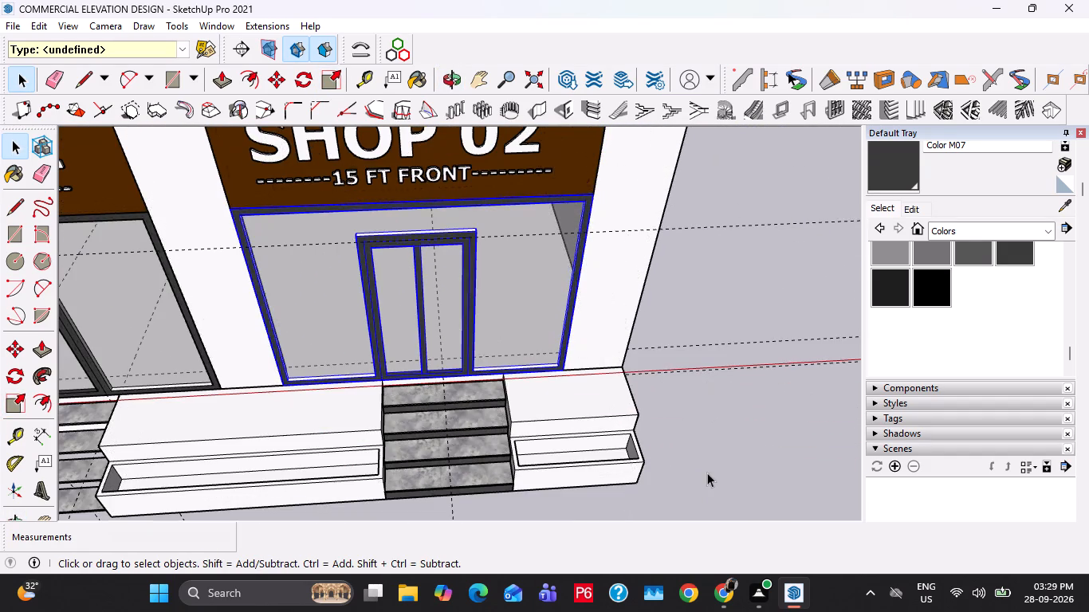
{"action": "left_click", "coordinate": [707, 473]}
Save the model.
{"action": "middle_click_drag", "start_coordinate": [519, 418], "coordinate": [474, 329]}
{"action": "scroll", "coordinate": [483, 277], "scroll_direction": "down", "scroll_amount": 6}
{"action": "middle_click_drag", "start_coordinate": [420, 307], "coordinate": [532, 288], "text": "shift"}
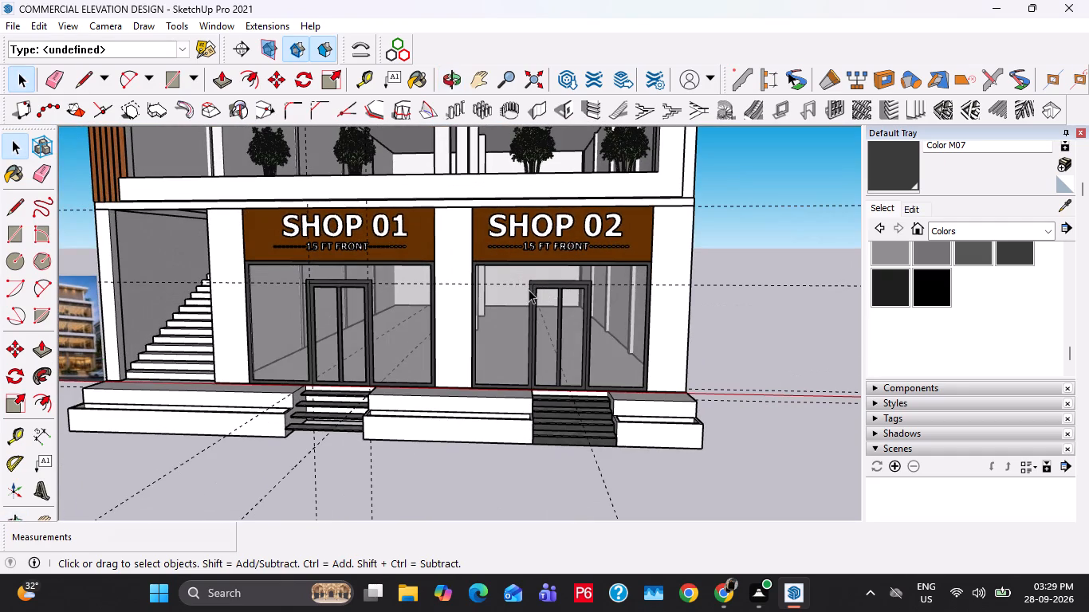
{"action": "key", "text": "Escape"}
{"action": "key", "text": "ctrl+s"}
Delete all the construction guides in the model.
{"action": "left_click", "coordinate": [36, 29]}
{"action": "left_click", "coordinate": [87, 171]}
Examine the ground-floor frontage in the reference image and the model's staircase and first-floor potted plants.
{"action": "scroll", "coordinate": [367, 350], "scroll_direction": "down", "scroll_amount": 6}
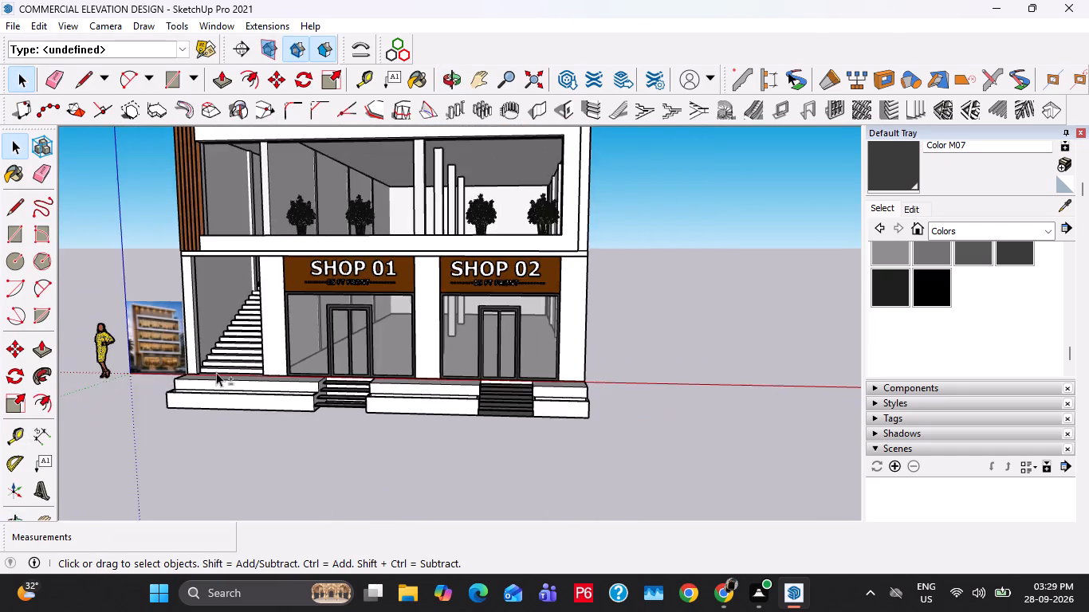
{"action": "scroll", "coordinate": [216, 372], "scroll_direction": "up", "scroll_amount": 19, "text": "shift"}
{"action": "middle_click_drag", "start_coordinate": [103, 350], "coordinate": [225, 352], "text": "shift"}
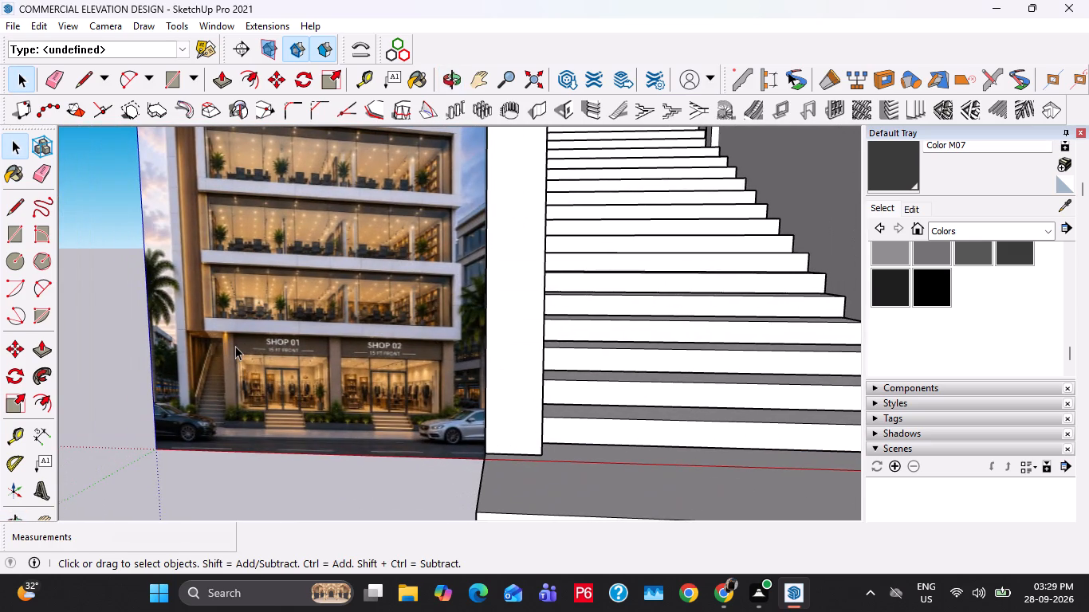
{"action": "key", "text": "space"}
{"action": "scroll", "coordinate": [246, 339], "scroll_direction": "down", "scroll_amount": 5}
{"action": "scroll", "coordinate": [233, 384], "scroll_direction": "up", "scroll_amount": 4}
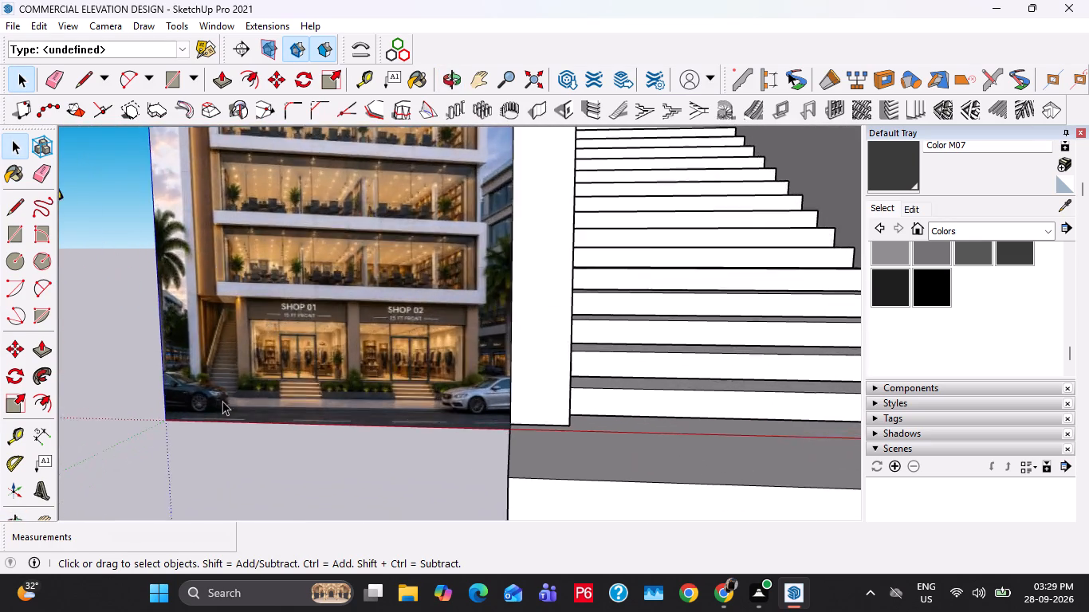
{"action": "scroll", "coordinate": [222, 401], "scroll_direction": "up", "scroll_amount": 13}
{"action": "scroll", "coordinate": [493, 386], "scroll_direction": "down", "scroll_amount": 18}
{"action": "middle_click_drag", "start_coordinate": [575, 369], "coordinate": [396, 509], "text": "shift"}
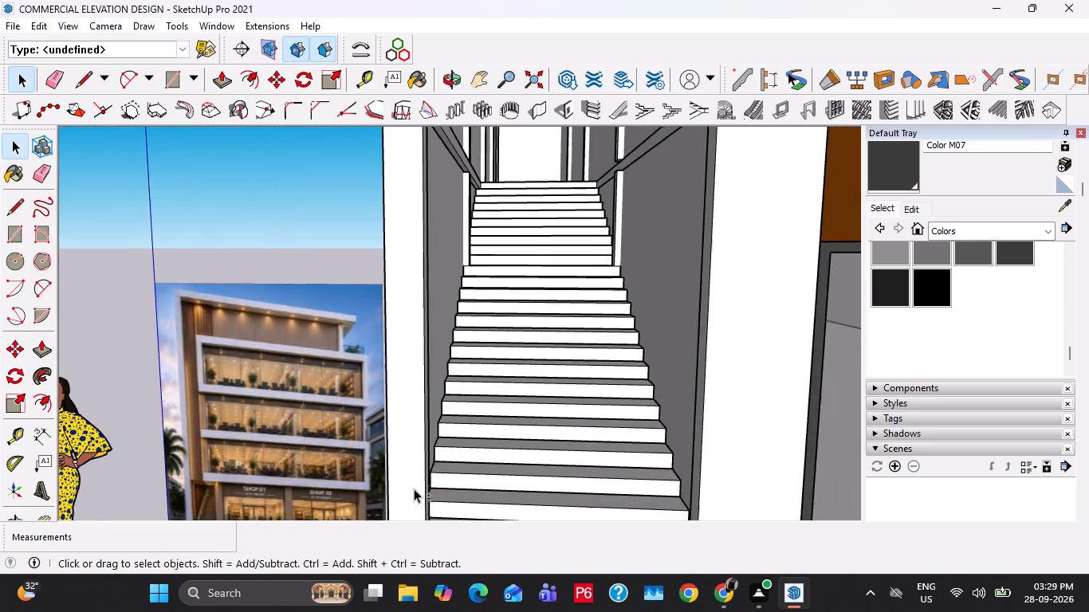
{"action": "scroll", "coordinate": [420, 474], "scroll_direction": "down", "scroll_amount": 14, "text": "shift"}
{"action": "scroll", "coordinate": [584, 277], "scroll_direction": "up", "scroll_amount": 16, "text": "shift"}
{"action": "middle_click_drag", "start_coordinate": [576, 292], "coordinate": [776, 416]}
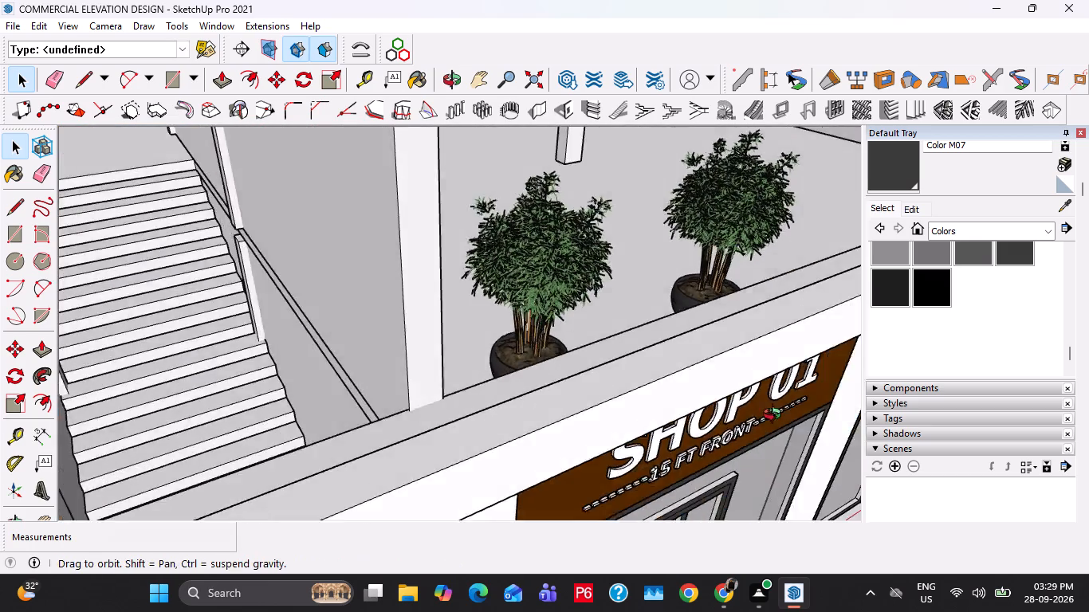
{"action": "middle_click_drag", "start_coordinate": [776, 416], "coordinate": [820, 420]}
{"action": "scroll", "coordinate": [454, 375], "scroll_direction": "up", "scroll_amount": 20}
{"action": "scroll", "coordinate": [454, 375], "scroll_direction": "up", "scroll_amount": 15}
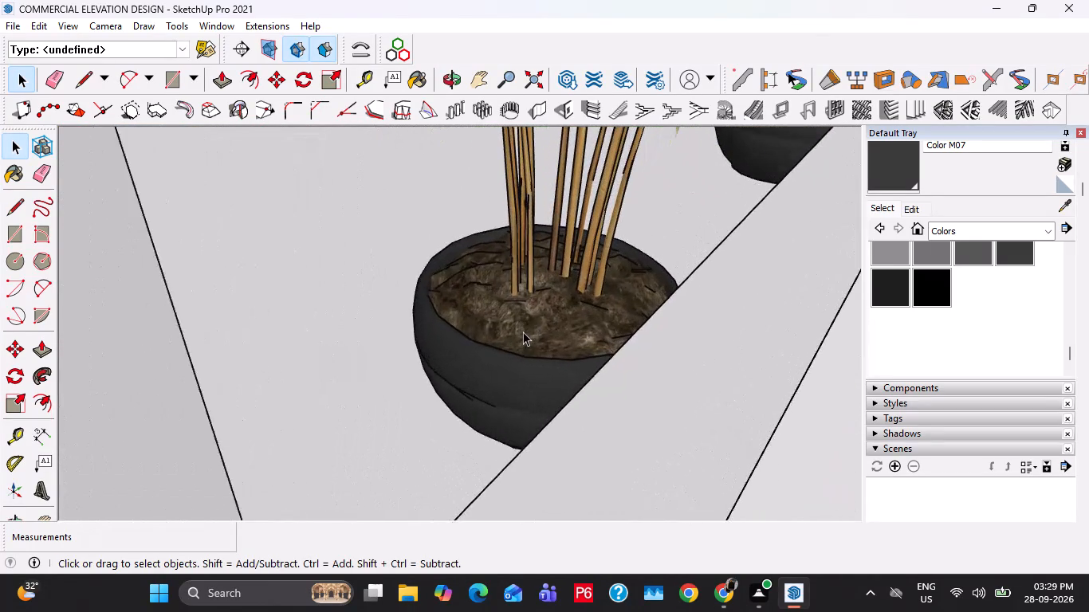
Copy a first-floor potted bamboo plant to the clipboard and close its parent group.
{"action": "scroll", "coordinate": [523, 331], "scroll_direction": "up", "scroll_amount": 20}
{"action": "left_click", "coordinate": [521, 335]}
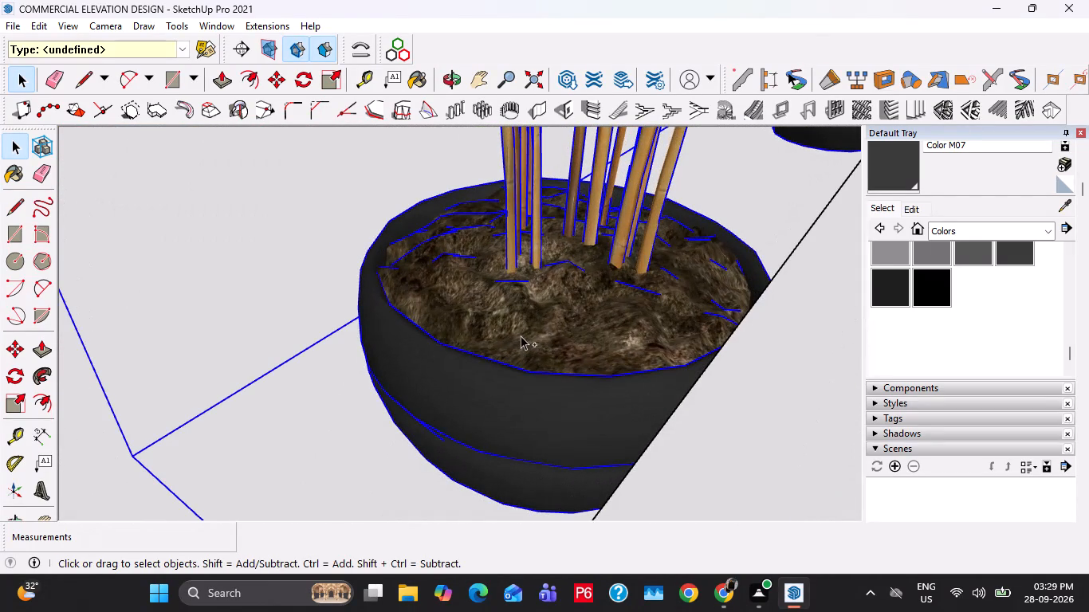
{"action": "key", "text": "ctrl+c"}
{"action": "triple_click", "coordinate": [521, 335]}
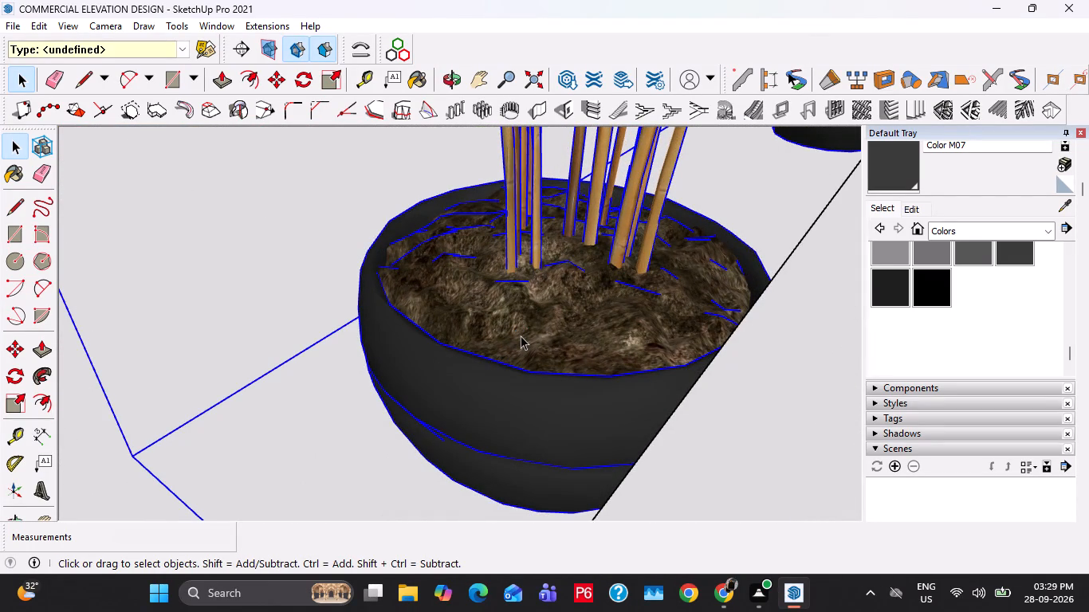
{"action": "left_click", "coordinate": [521, 335]}
{"action": "key", "text": "Escape"}
{"action": "left_click", "coordinate": [520, 335]}
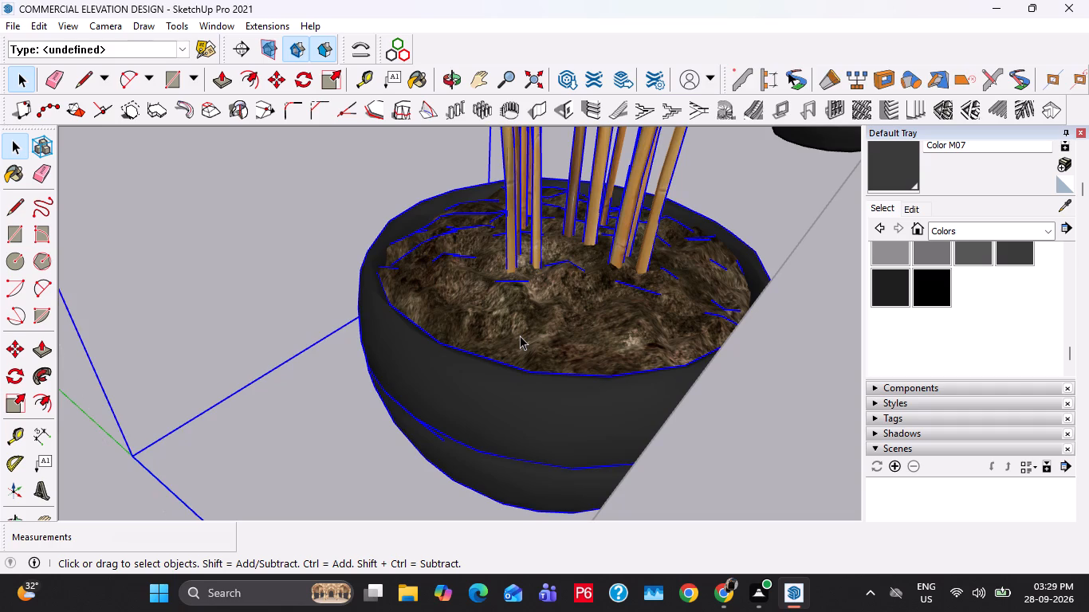
{"action": "key", "text": "ctrl+c"}
{"action": "key", "text": "Escape"}
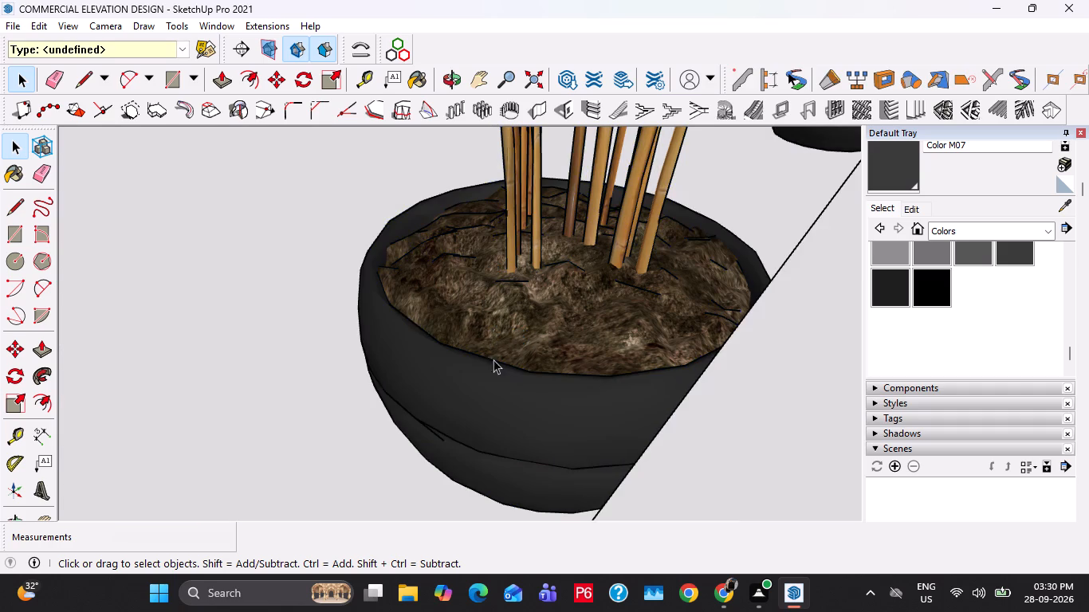
{"action": "scroll", "coordinate": [545, 227], "scroll_direction": "down", "scroll_amount": 11}
{"action": "middle_click_drag", "start_coordinate": [655, 379], "coordinate": [366, 347]}
{"action": "scroll", "coordinate": [355, 303], "scroll_direction": "down", "scroll_amount": 17}
{"action": "key", "text": "space"}
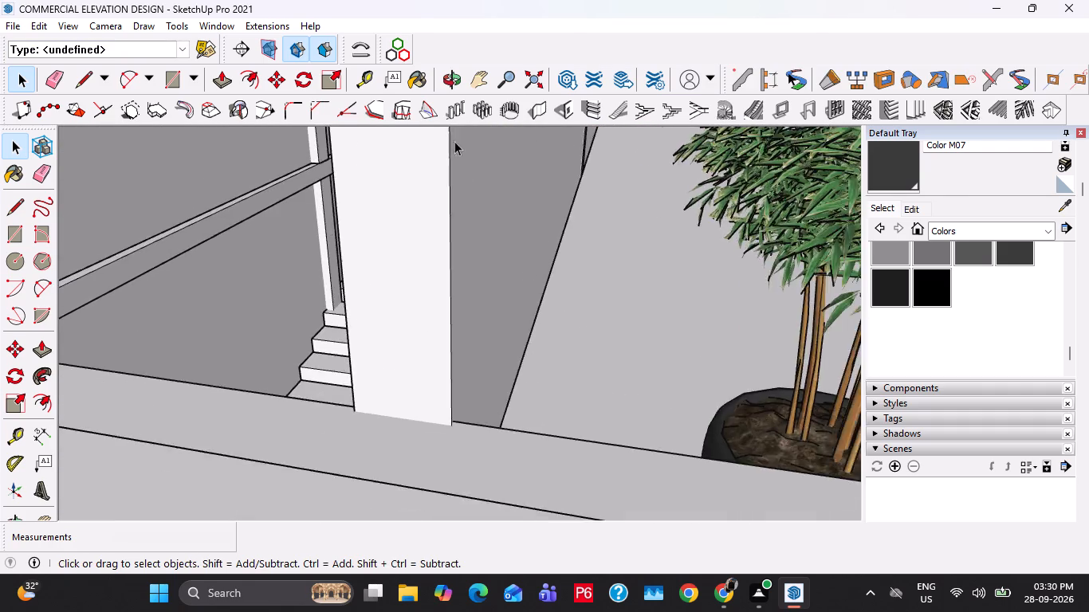
{"action": "scroll", "coordinate": [454, 141], "scroll_direction": "down", "scroll_amount": 20}
{"action": "scroll", "coordinate": [454, 141], "scroll_direction": "down", "scroll_amount": 18}
{"action": "middle_click_drag", "start_coordinate": [623, 385], "coordinate": [567, 351], "text": "shift"}
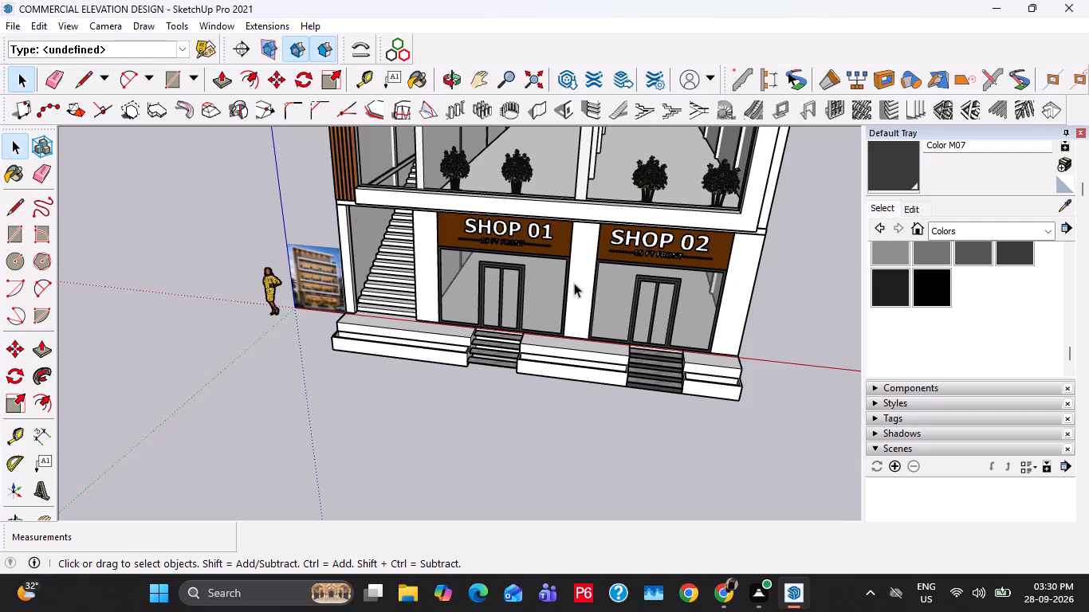
{"action": "key", "text": "Escape"}
{"action": "key", "text": "Escape"}
{"action": "key", "text": "Escape"}
{"action": "key", "text": "Escape"}
{"action": "key", "text": "Escape"}
Paste the potted plant at the outer bottom corner of the plinth planter in front of the staircase.
{"action": "key", "text": "ctrl+v"}
{"action": "scroll", "coordinate": [476, 358], "scroll_direction": "up", "scroll_amount": 4}
{"action": "scroll", "coordinate": [397, 342], "scroll_direction": "up", "scroll_amount": 20}
{"action": "scroll", "coordinate": [370, 357], "scroll_direction": "up", "scroll_amount": 4}
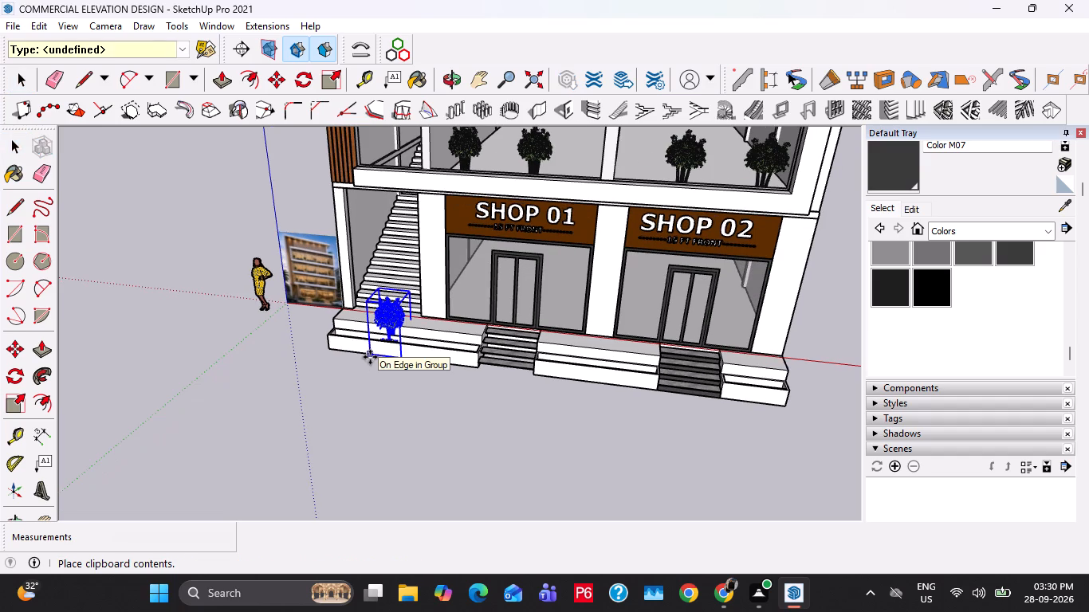
{"action": "scroll", "coordinate": [370, 357], "scroll_direction": "up", "scroll_amount": 4}
{"action": "scroll", "coordinate": [318, 316], "scroll_direction": "up", "scroll_amount": 4}
{"action": "middle_click_drag", "start_coordinate": [322, 371], "coordinate": [323, 376]}
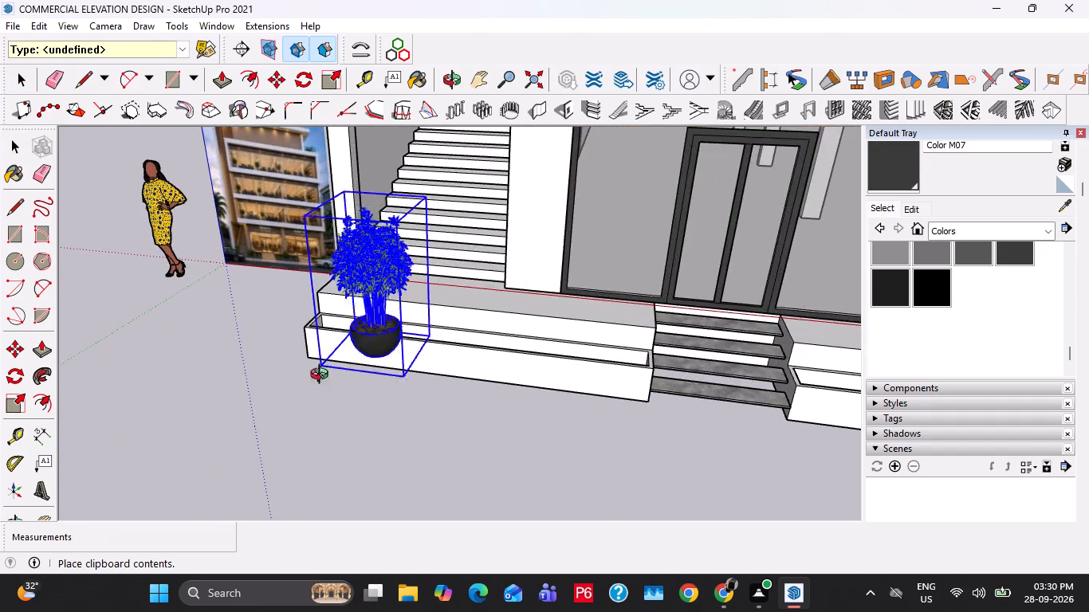
{"action": "middle_click_drag", "start_coordinate": [323, 376], "coordinate": [368, 519]}
{"action": "scroll", "coordinate": [368, 519], "scroll_direction": "up", "scroll_amount": 4}
{"action": "middle_click_drag", "start_coordinate": [334, 386], "coordinate": [753, 265]}
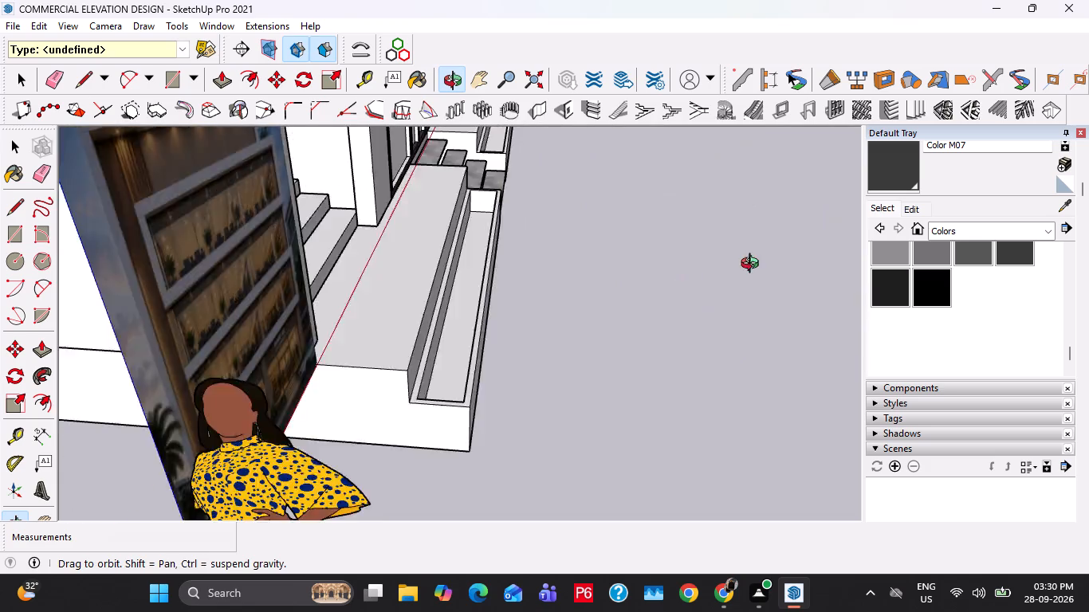
{"action": "middle_click_drag", "start_coordinate": [753, 265], "coordinate": [764, 260]}
{"action": "middle_click_drag", "start_coordinate": [527, 386], "coordinate": [375, 390]}
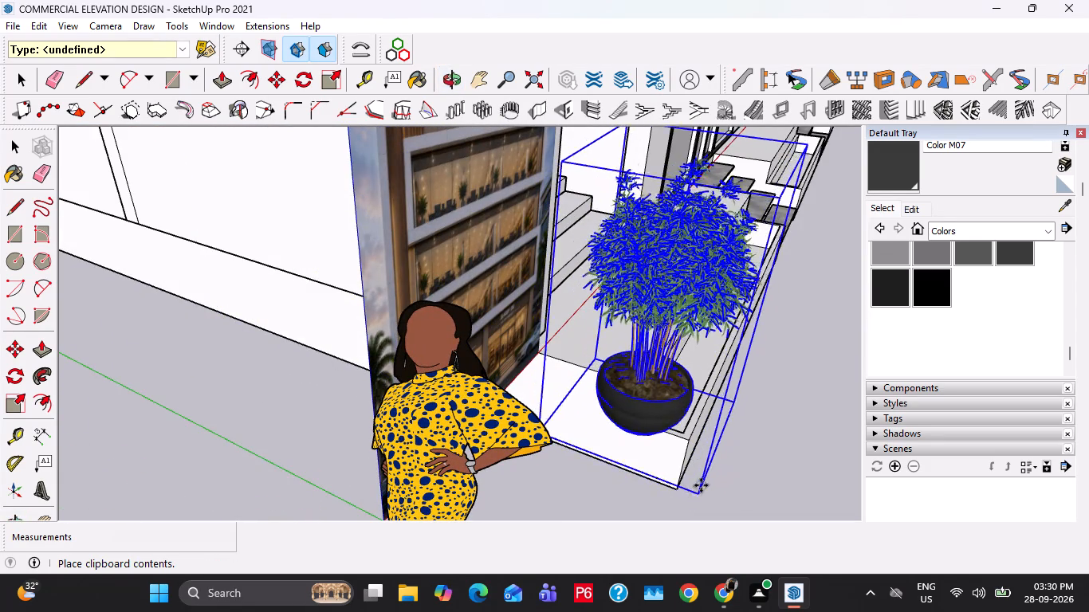
{"action": "middle_click_drag", "start_coordinate": [731, 477], "coordinate": [568, 457]}
{"action": "scroll", "coordinate": [610, 463], "scroll_direction": "down", "scroll_amount": 4}
{"action": "middle_click_drag", "start_coordinate": [682, 489], "coordinate": [592, 439], "text": "shift"}
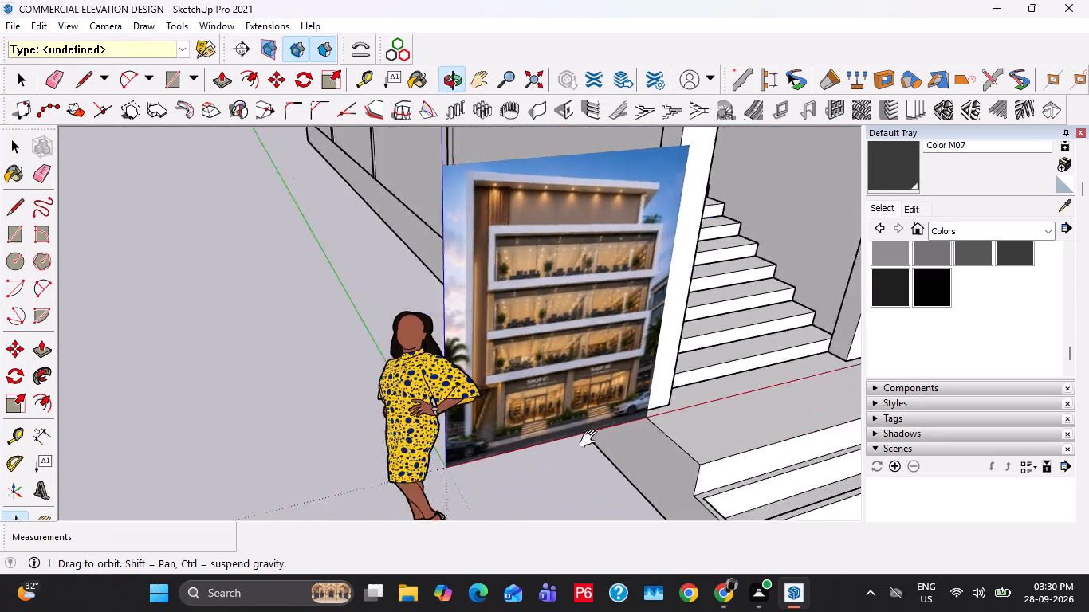
{"action": "middle_click_drag", "start_coordinate": [592, 439], "coordinate": [362, 454], "text": "shift"}
{"action": "scroll", "coordinate": [505, 477], "scroll_direction": "up", "scroll_amount": 1}
{"action": "middle_click_drag", "start_coordinate": [454, 482], "coordinate": [435, 437]}
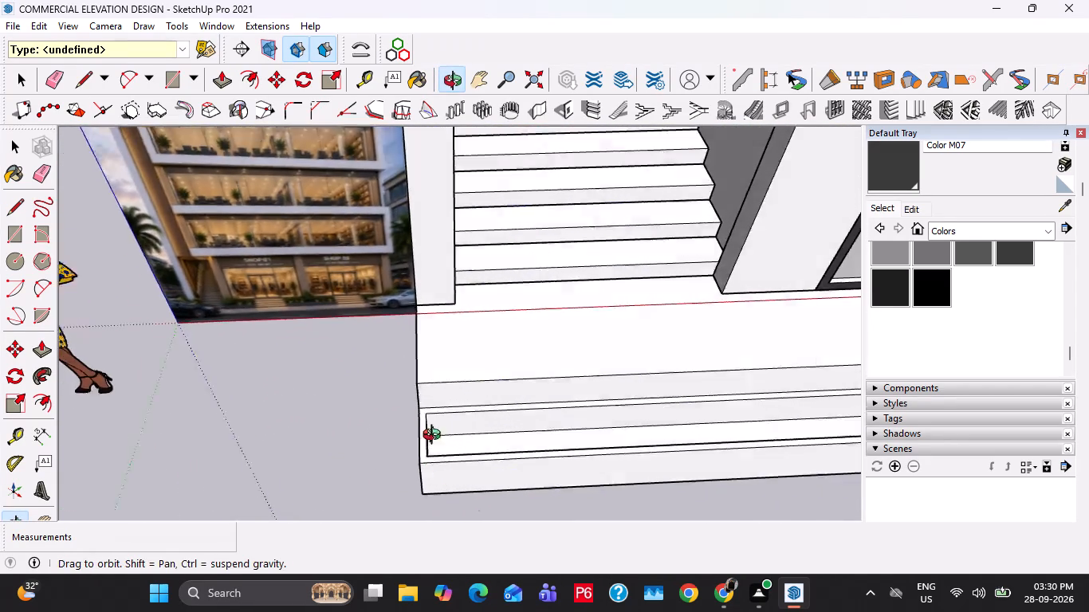
{"action": "middle_click_drag", "start_coordinate": [435, 437], "coordinate": [400, 287]}
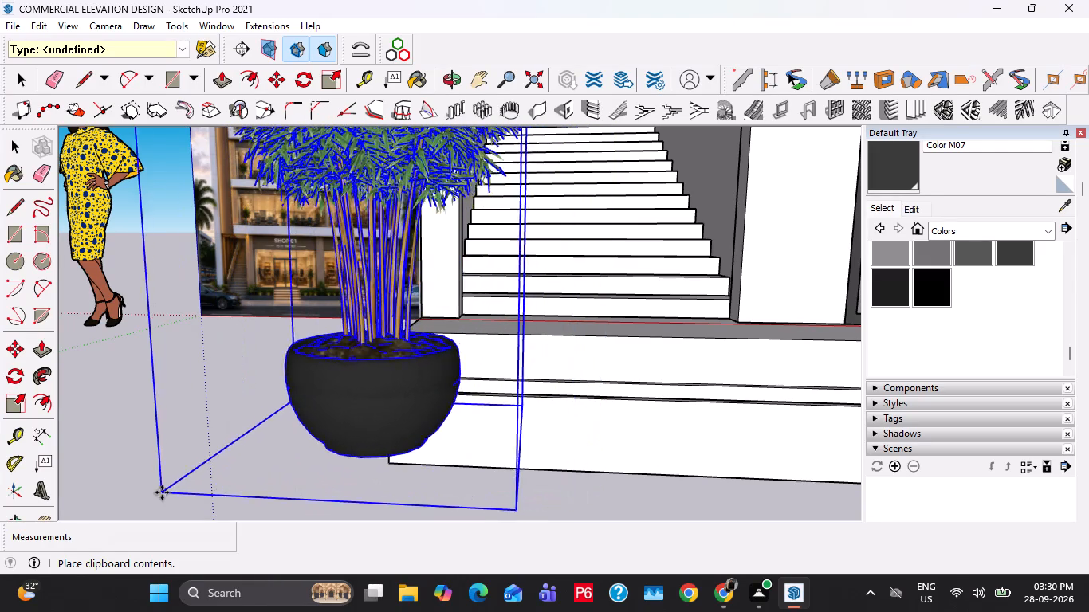
{"action": "left_click", "coordinate": [389, 458]}
{"action": "key", "text": "space"}
{"action": "key", "text": "space"}
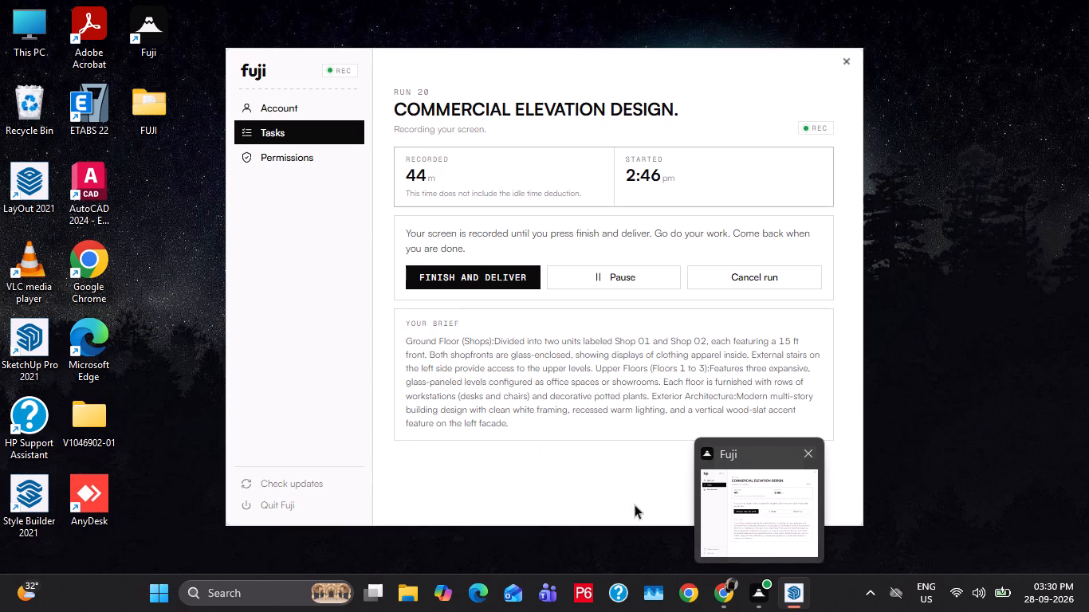
Scale the pasted plant down uniformly to about 0.60 so it suits the planter.
{"action": "middle_click_drag", "start_coordinate": [498, 354], "coordinate": [530, 492]}
{"action": "scroll", "coordinate": [512, 418], "scroll_direction": "down", "scroll_amount": 4}
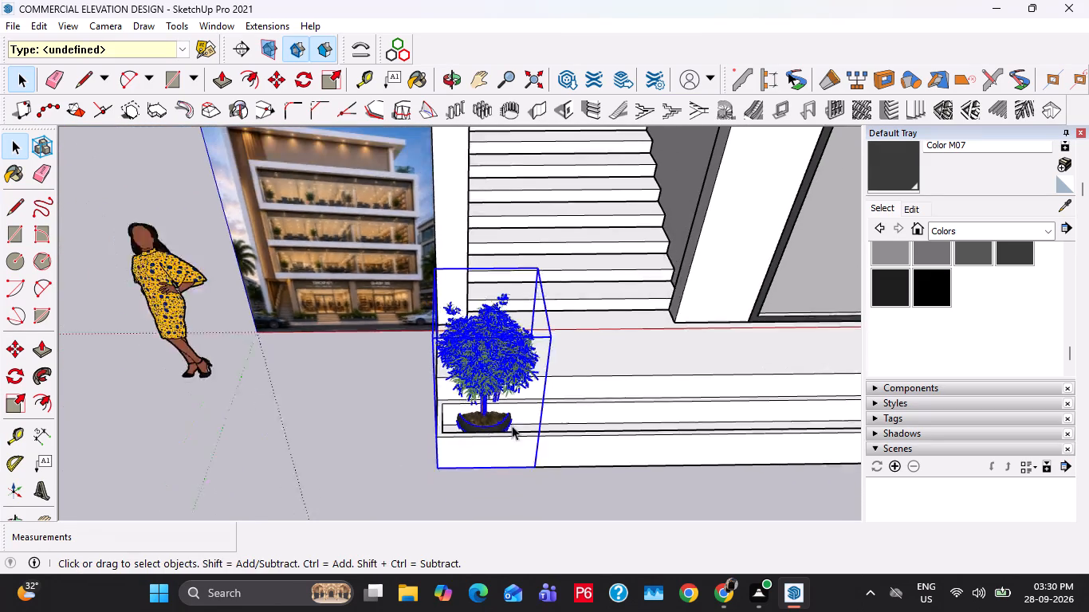
{"action": "scroll", "coordinate": [512, 426], "scroll_direction": "down", "scroll_amount": 1}
{"action": "key", "text": "s"}
{"action": "left_click", "coordinate": [534, 295]}
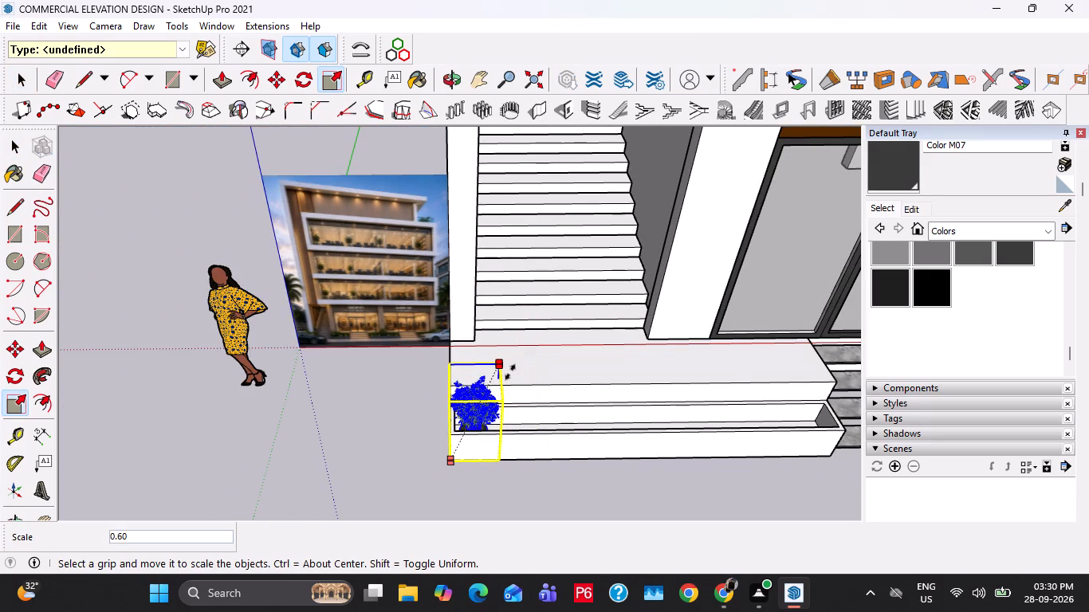
{"action": "left_click", "coordinate": [510, 372]}
{"action": "key", "text": "space"}
{"action": "key", "text": "space"}
{"action": "left_click", "coordinate": [412, 443]}
Copy the scaled plant about 1' 5 5/16" along the planter and array it as X5.
{"action": "scroll", "coordinate": [462, 472], "scroll_direction": "up", "scroll_amount": 10}
{"action": "left_click", "coordinate": [499, 344]}
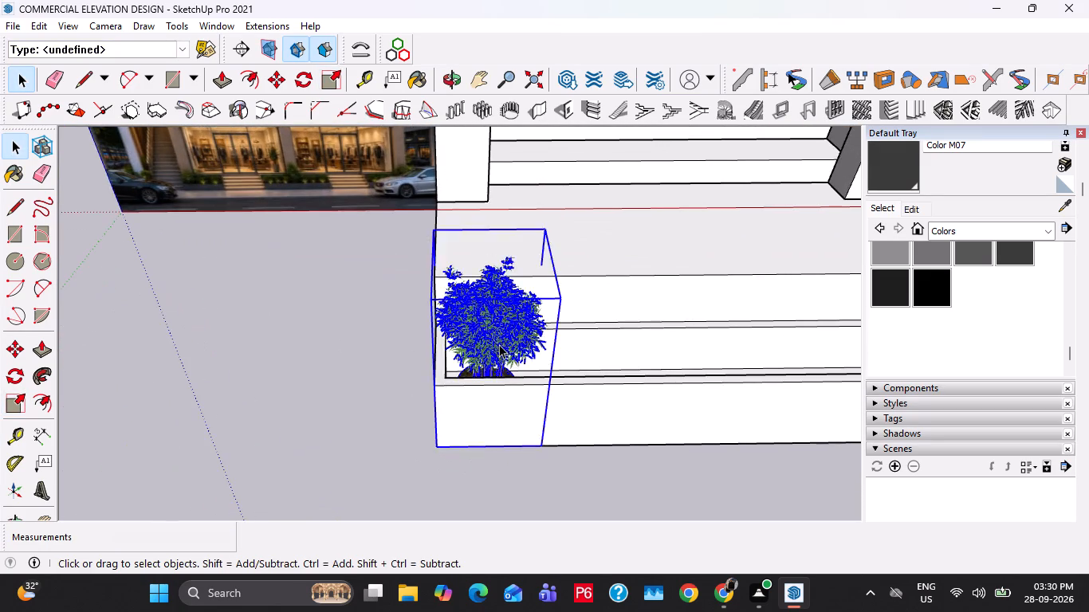
{"action": "scroll", "coordinate": [502, 408], "scroll_direction": "up", "scroll_amount": 7}
{"action": "key", "text": "m"}
{"action": "left_click", "coordinate": [375, 477]}
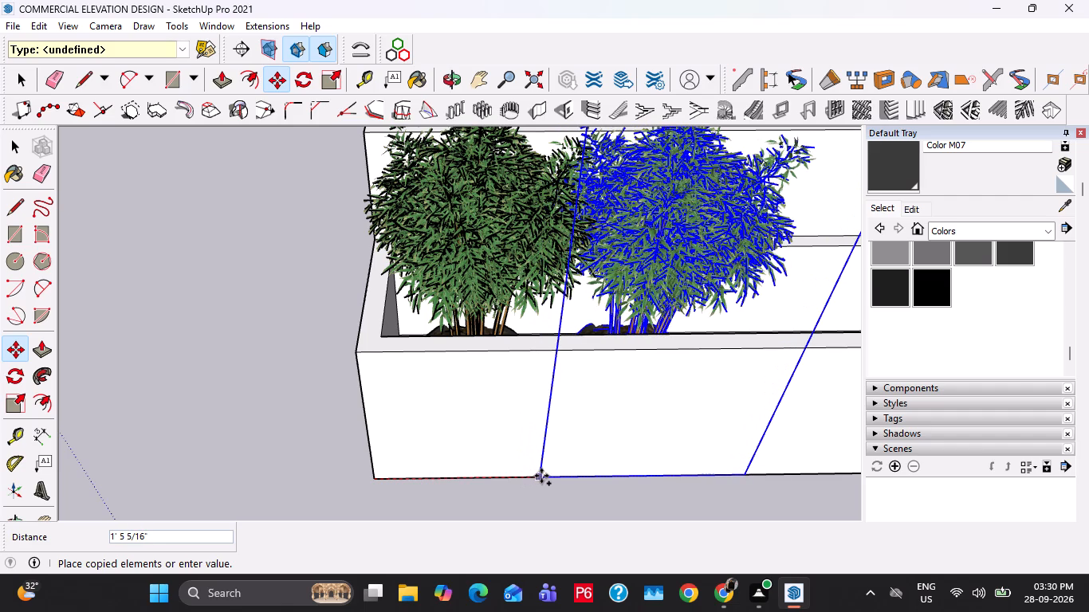
{"action": "left_click", "coordinate": [541, 476]}
{"action": "type", "text": "X5"}
{"action": "key", "text": "Return"}
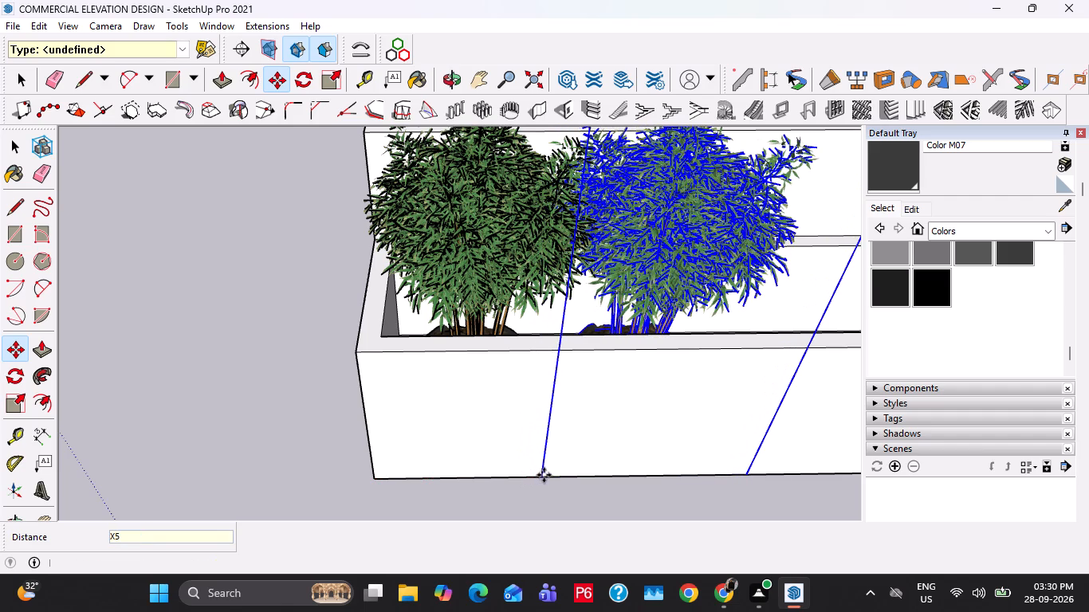
Change the plant array to X8 to fill the length of the planter.
{"action": "scroll", "coordinate": [508, 416], "scroll_direction": "down", "scroll_amount": 15}
{"action": "scroll", "coordinate": [403, 398], "scroll_direction": "down", "scroll_amount": 2}
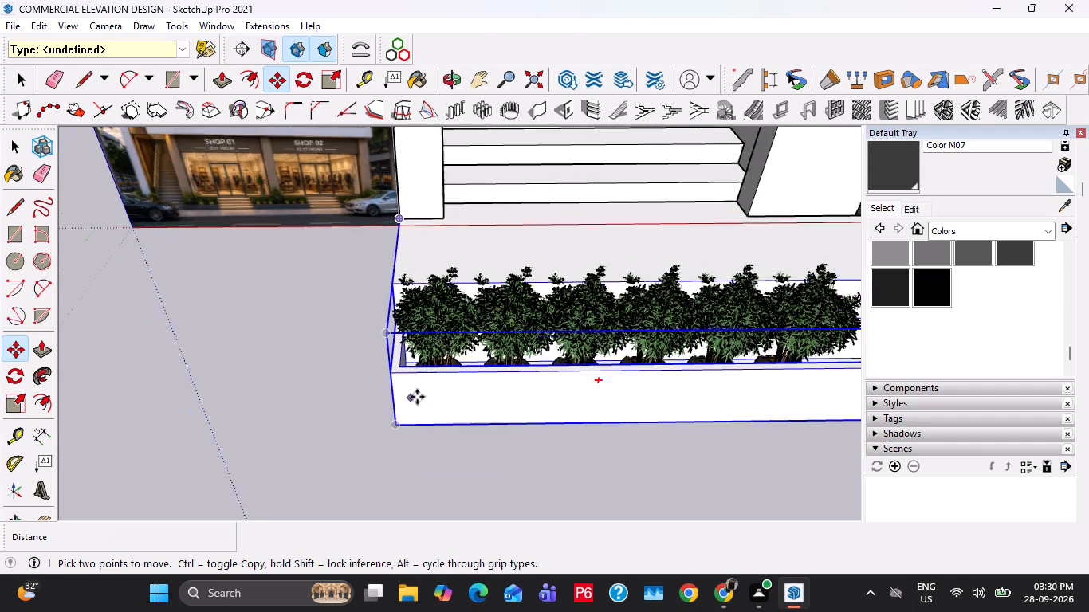
{"action": "scroll", "coordinate": [417, 397], "scroll_direction": "down", "scroll_amount": 6}
{"action": "type", "text": "X8"}
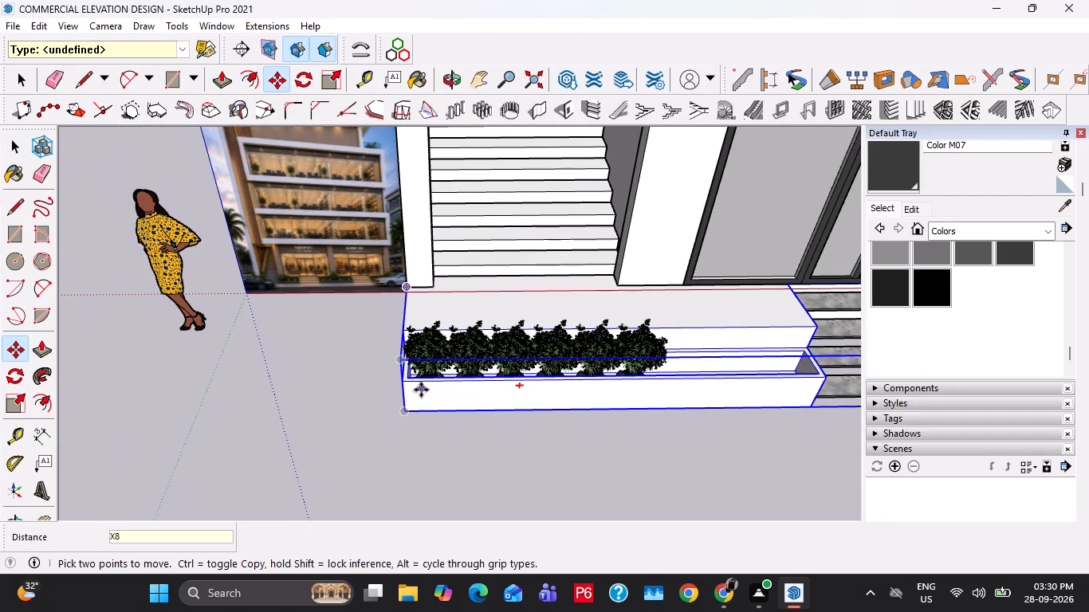
{"action": "key", "text": "Return"}
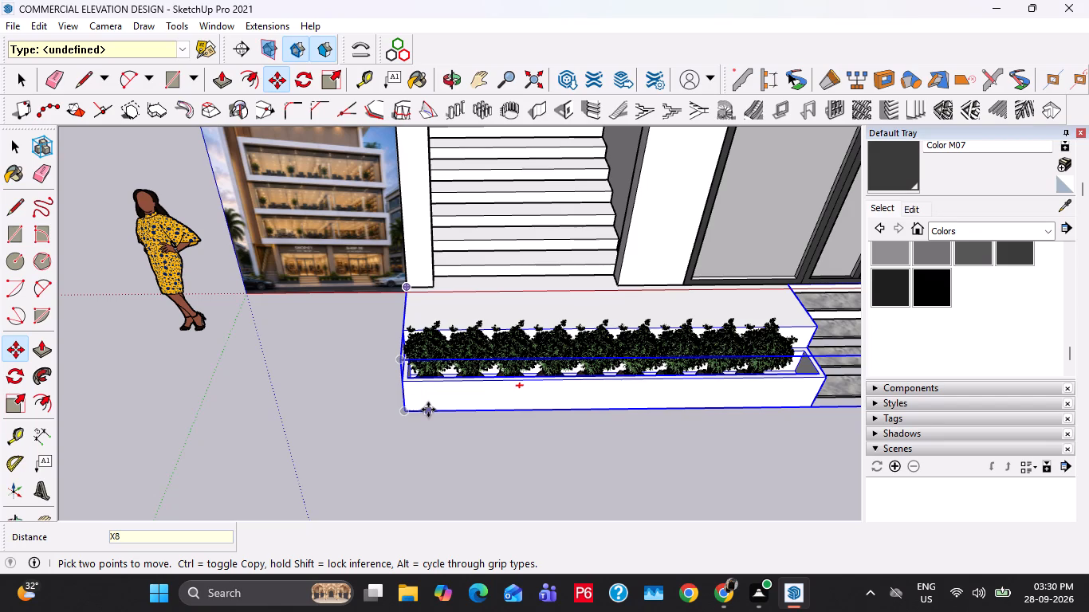
Select all nine plants in the staircase-side planter and make them one group.
{"action": "key", "text": "space"}
{"action": "left_click", "coordinate": [466, 345]}
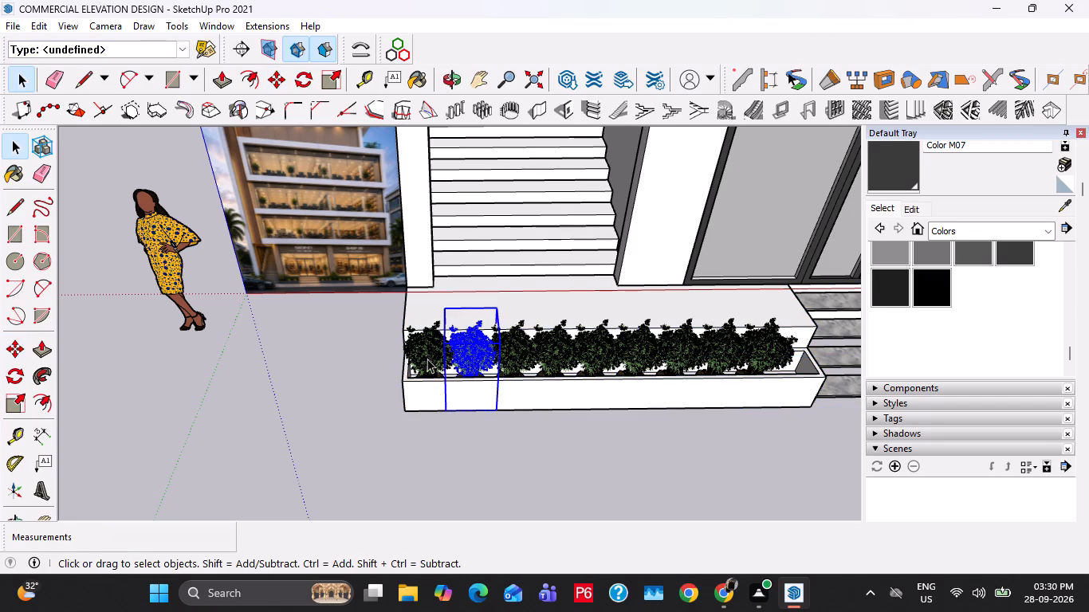
{"action": "left_click", "coordinate": [427, 359], "text": "ctrl"}
{"action": "left_click", "coordinate": [512, 355], "text": "ctrl"}
{"action": "left_click", "coordinate": [576, 360], "text": "ctrl"}
{"action": "left_click", "coordinate": [635, 349], "text": "ctrl"}
{"action": "left_click", "coordinate": [706, 354], "text": "ctrl"}
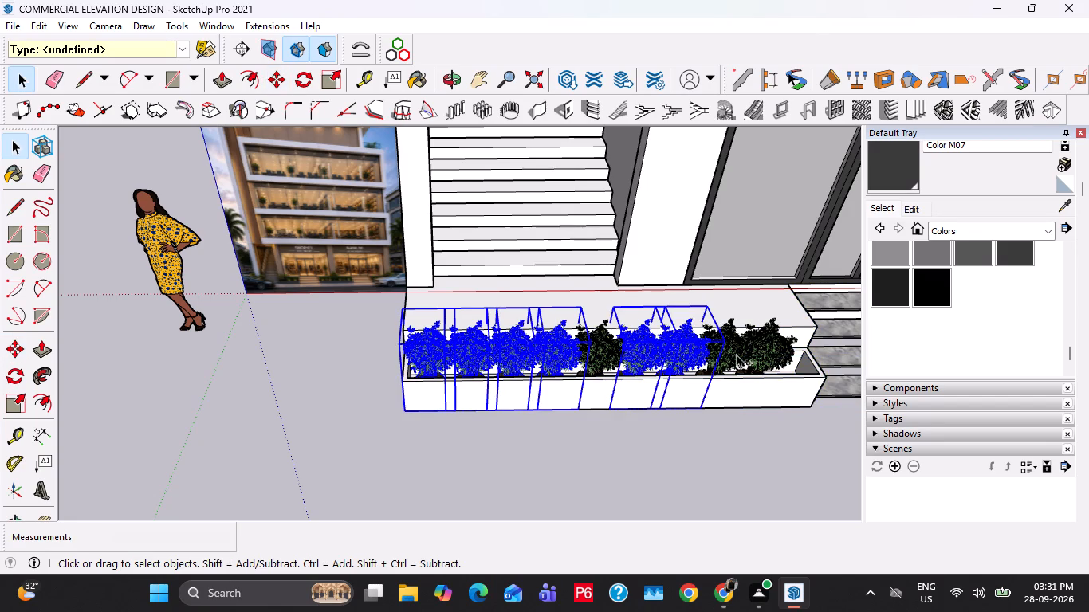
{"action": "left_click", "coordinate": [759, 350], "text": "ctrl"}
{"action": "left_click", "coordinate": [741, 346], "text": "ctrl"}
{"action": "left_click", "coordinate": [600, 345], "text": "ctrl"}
{"action": "right_click", "coordinate": [600, 345]}
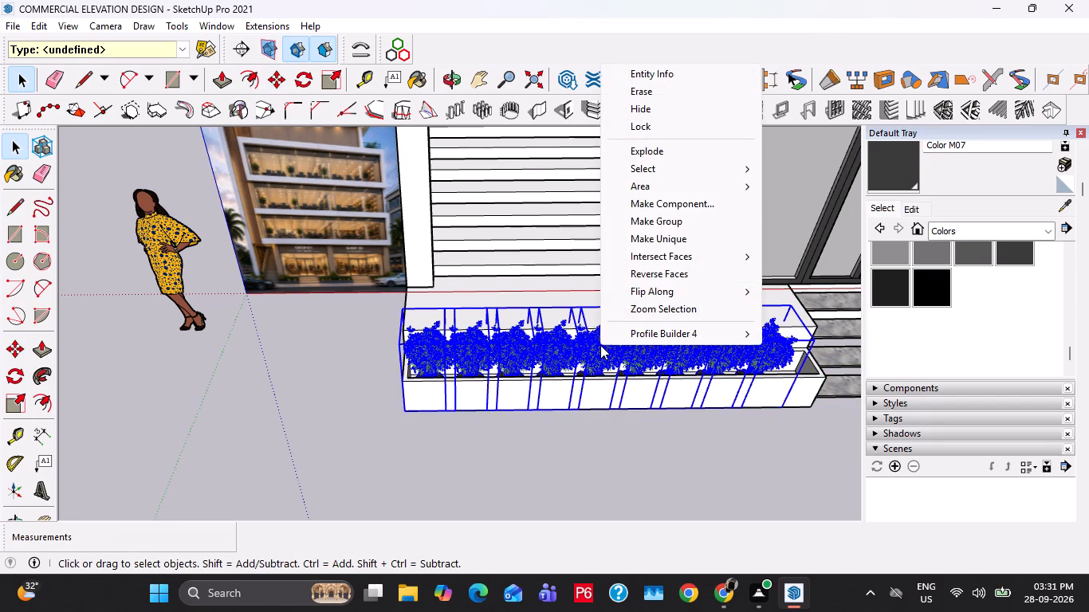
{"action": "left_click", "coordinate": [648, 226]}
Copy the plant row group along the red axis to the near corner of the middle planter between the two entrance steps.
{"action": "key", "text": "m"}
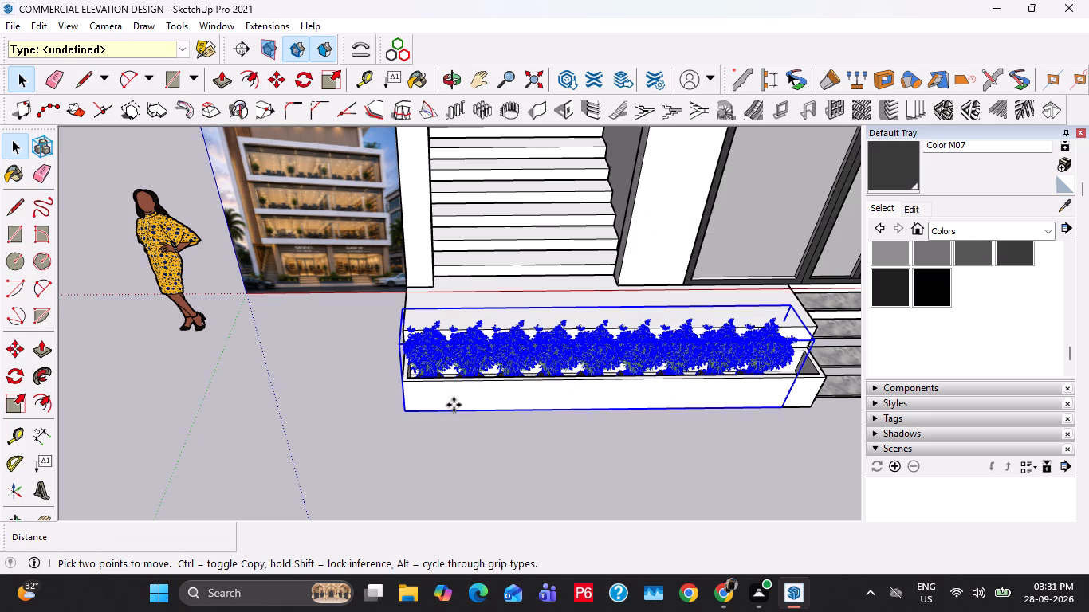
{"action": "left_click", "coordinate": [406, 418]}
{"action": "middle_click_drag", "start_coordinate": [571, 428], "coordinate": [519, 418], "text": "shift"}
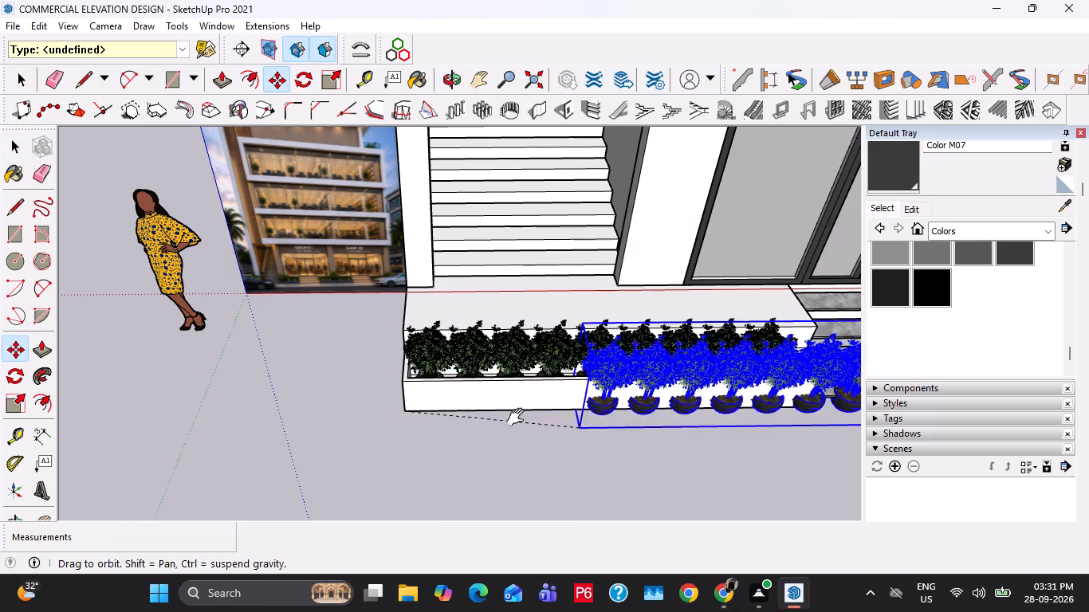
{"action": "middle_click_drag", "start_coordinate": [519, 418], "coordinate": [0, 400], "text": "shift"}
{"action": "scroll", "coordinate": [486, 351], "scroll_direction": "up", "scroll_amount": 2}
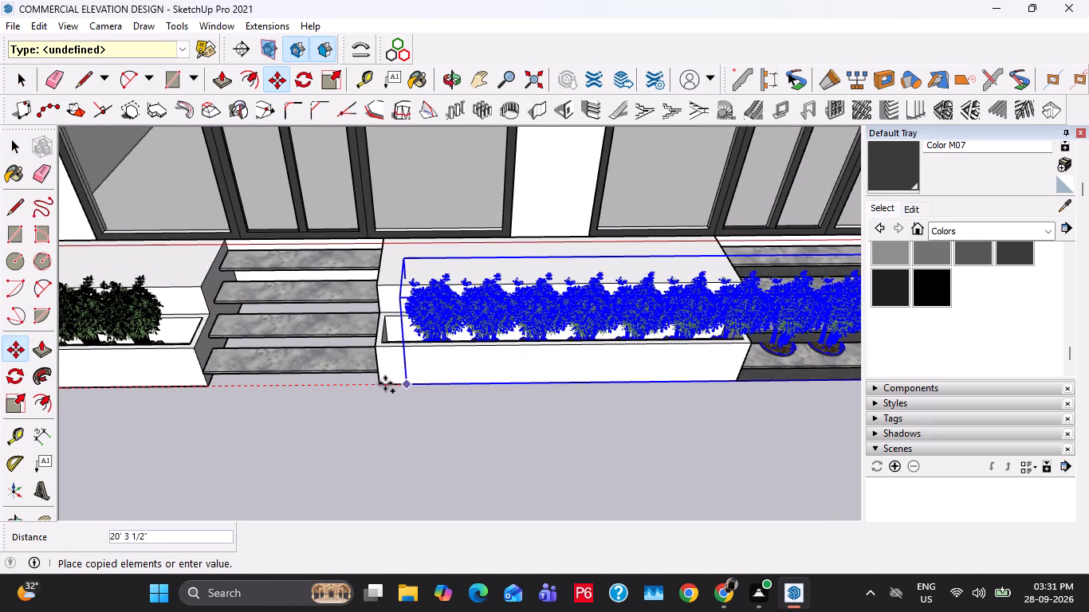
{"action": "left_click", "coordinate": [379, 384]}
{"action": "key", "text": "space"}
{"action": "key", "text": "space"}
{"action": "key", "text": "space"}
{"action": "key", "text": "space"}
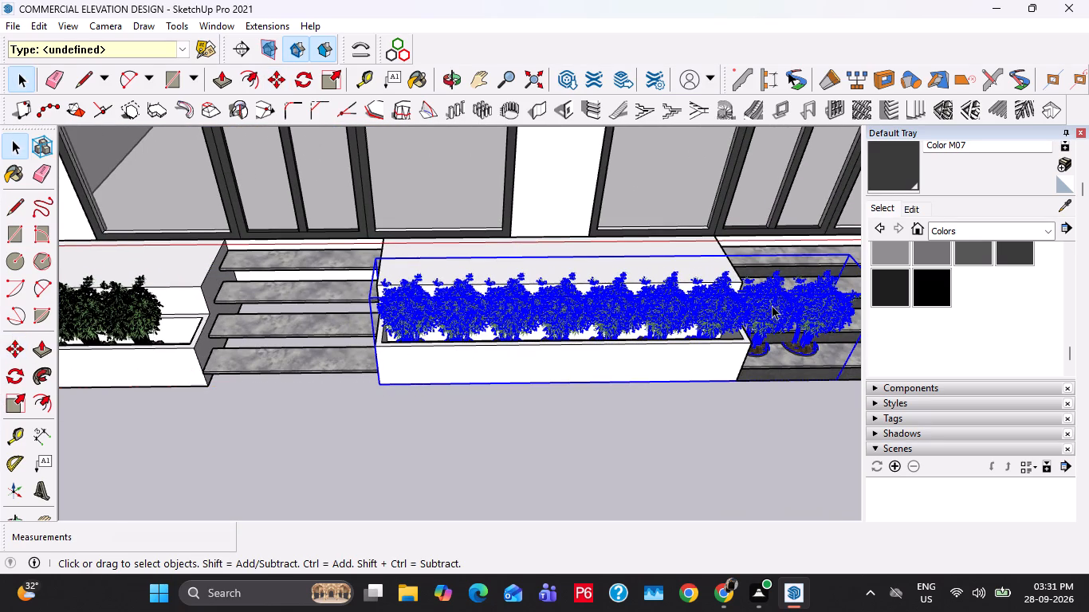
Delete the two plants of the copied row that overhang the SHOP 02 entrance steps.
{"action": "triple_click", "coordinate": [769, 309]}
{"action": "key", "text": "Delete"}
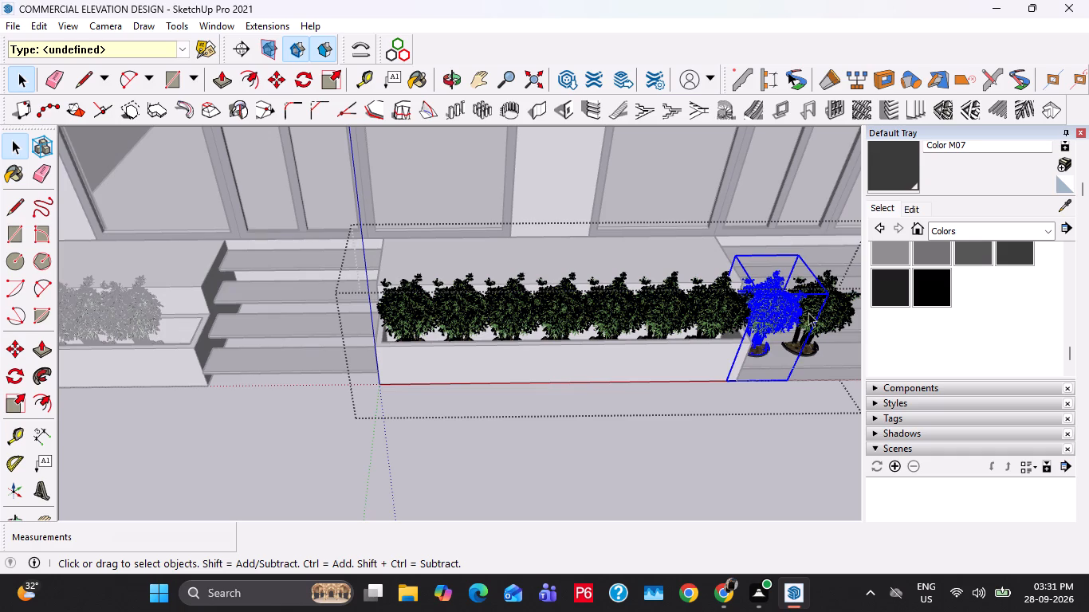
{"action": "left_click", "coordinate": [821, 312]}
{"action": "key", "text": "Delete"}
{"action": "scroll", "coordinate": [500, 404], "scroll_direction": "down", "scroll_amount": 7}
{"action": "key", "text": "Escape"}
{"action": "scroll", "coordinate": [482, 402], "scroll_direction": "down", "scroll_amount": 14}
{"action": "key", "text": "Escape"}
{"action": "key", "text": "Escape"}
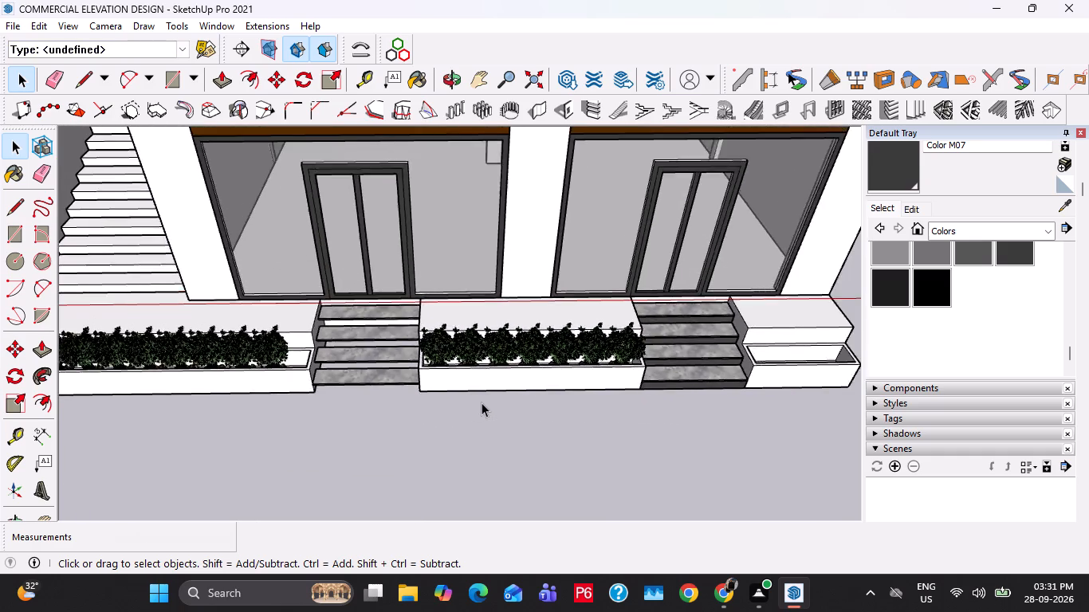
Copy the middle planter's plant row along the red axis to the near corner of the end planter beyond the SHOP 02 steps.
{"action": "scroll", "coordinate": [482, 402], "scroll_direction": "down", "scroll_amount": 12}
{"action": "scroll", "coordinate": [564, 364], "scroll_direction": "up", "scroll_amount": 8}
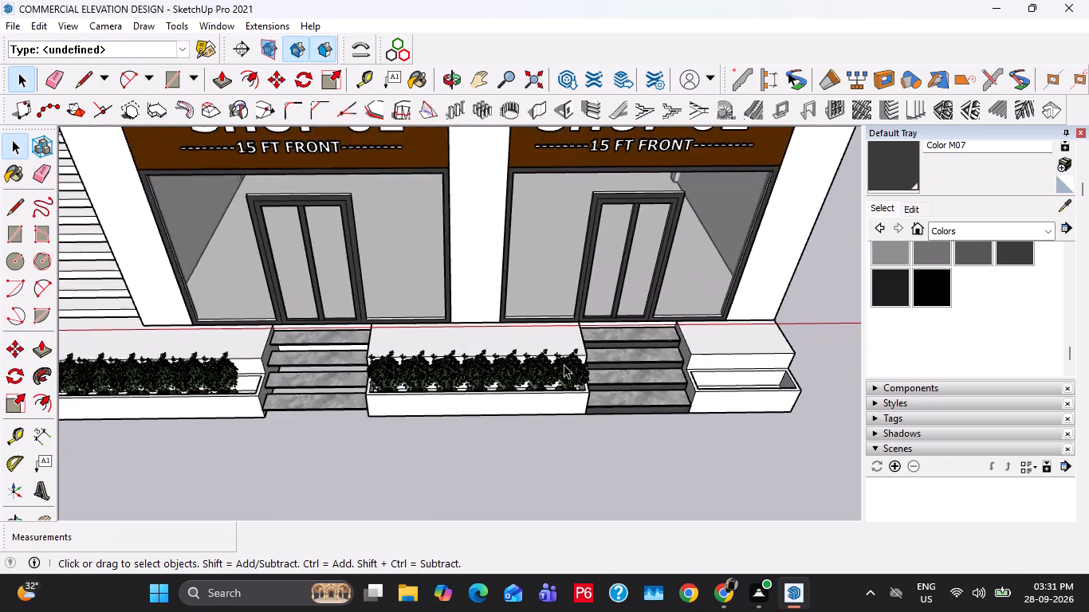
{"action": "scroll", "coordinate": [564, 364], "scroll_direction": "up", "scroll_amount": 1}
{"action": "left_click", "coordinate": [494, 374]}
{"action": "key", "text": "m"}
{"action": "left_click", "coordinate": [304, 432]}
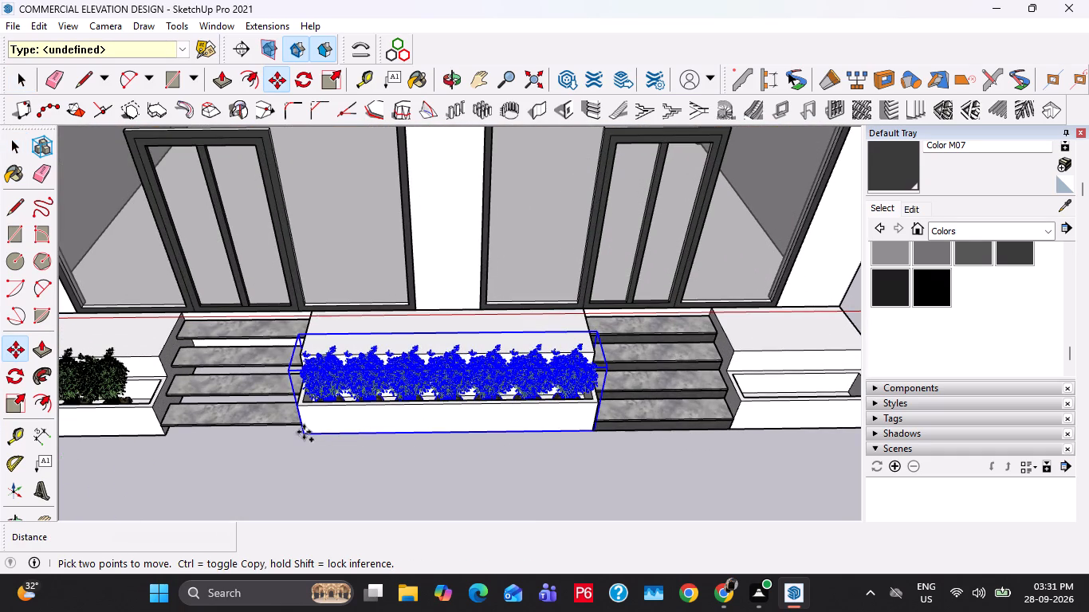
{"action": "middle_click_drag", "start_coordinate": [526, 430], "coordinate": [222, 430], "text": "shift"}
{"action": "scroll", "coordinate": [390, 418], "scroll_direction": "up", "scroll_amount": 4}
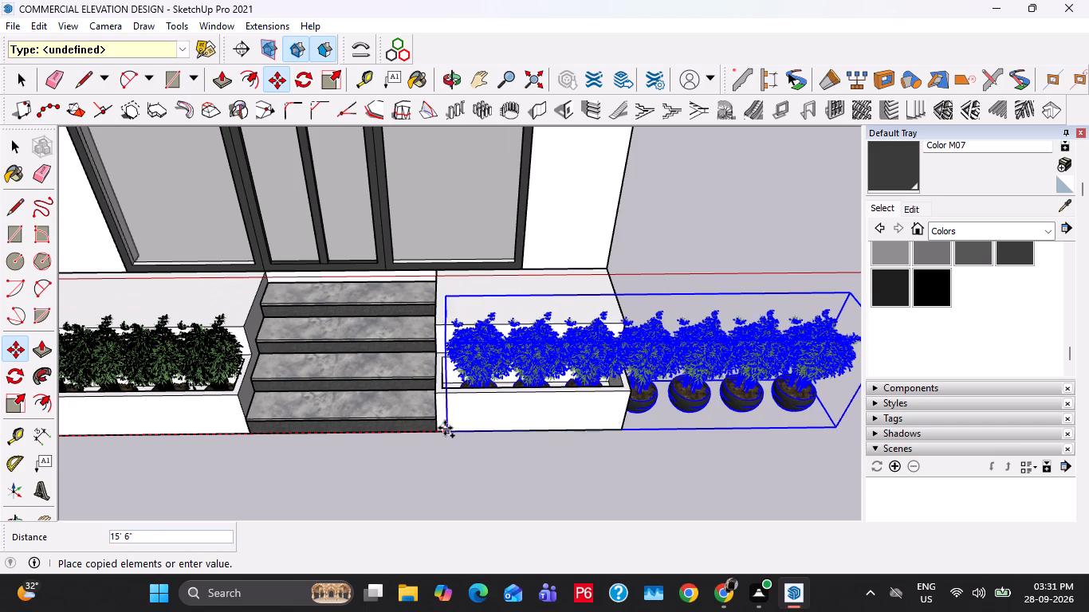
{"action": "left_click", "coordinate": [442, 428]}
{"action": "key", "text": "space"}
{"action": "key", "text": "space"}
{"action": "key", "text": "space"}
Delete the four plants of the copied row that overhang the outer end of the end planter.
{"action": "double_click", "coordinate": [671, 390]}
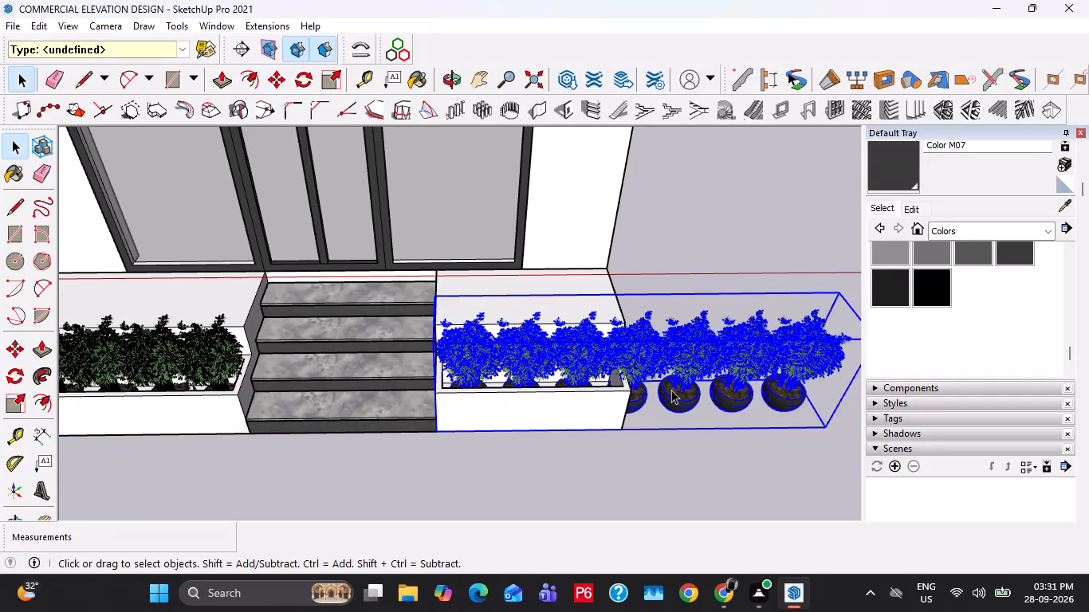
{"action": "left_click_drag", "start_coordinate": [846, 290], "coordinate": [679, 400]}
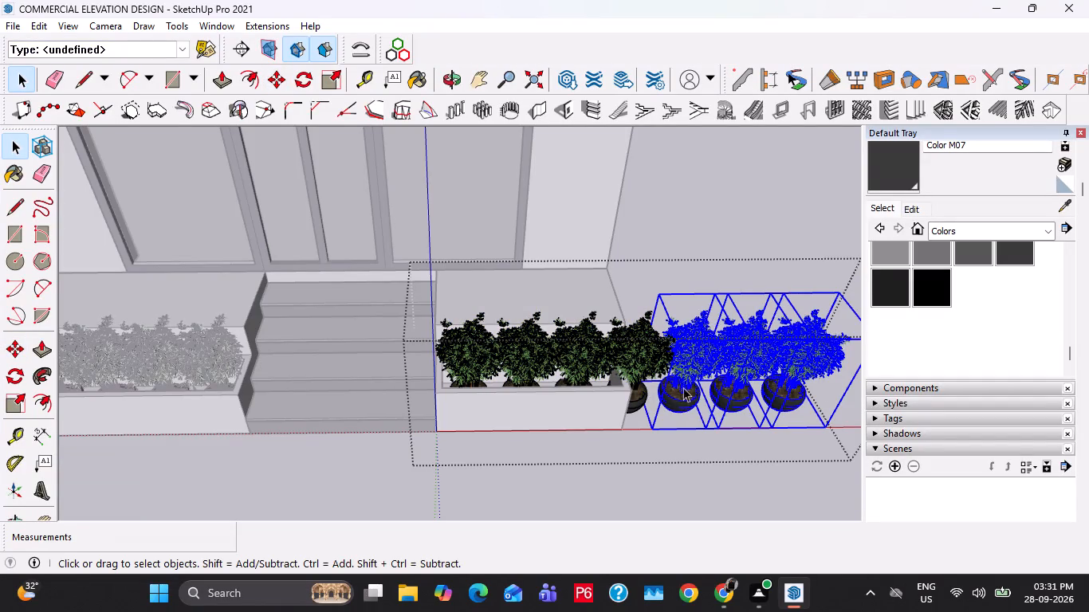
{"action": "key", "text": "Delete"}
{"action": "left_click", "coordinate": [650, 356]}
{"action": "key", "text": "Delete"}
{"action": "key", "text": "Escape"}
{"action": "key", "text": "Escape"}
{"action": "key", "text": "Escape"}
{"action": "key", "text": "Escape"}
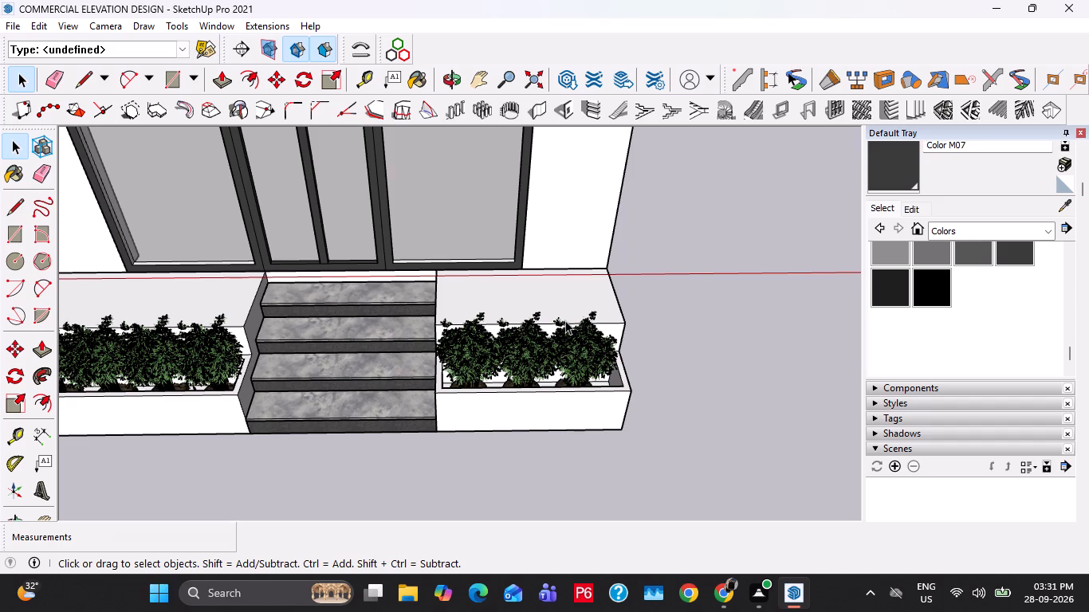
Compare the planted frontage with the reference image, examining the ground area in front of the shops and steps.
{"action": "scroll", "coordinate": [565, 334], "scroll_direction": "down", "scroll_amount": 10}
{"action": "key", "text": "space"}
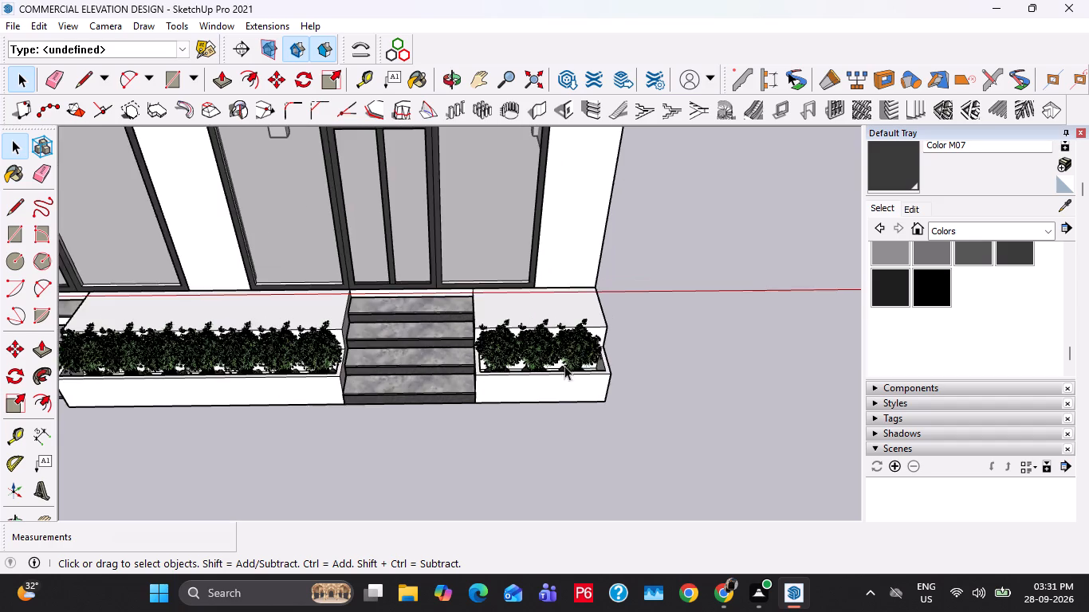
{"action": "scroll", "coordinate": [564, 366], "scroll_direction": "down", "scroll_amount": 3}
{"action": "middle_click_drag", "start_coordinate": [454, 424], "coordinate": [633, 333]}
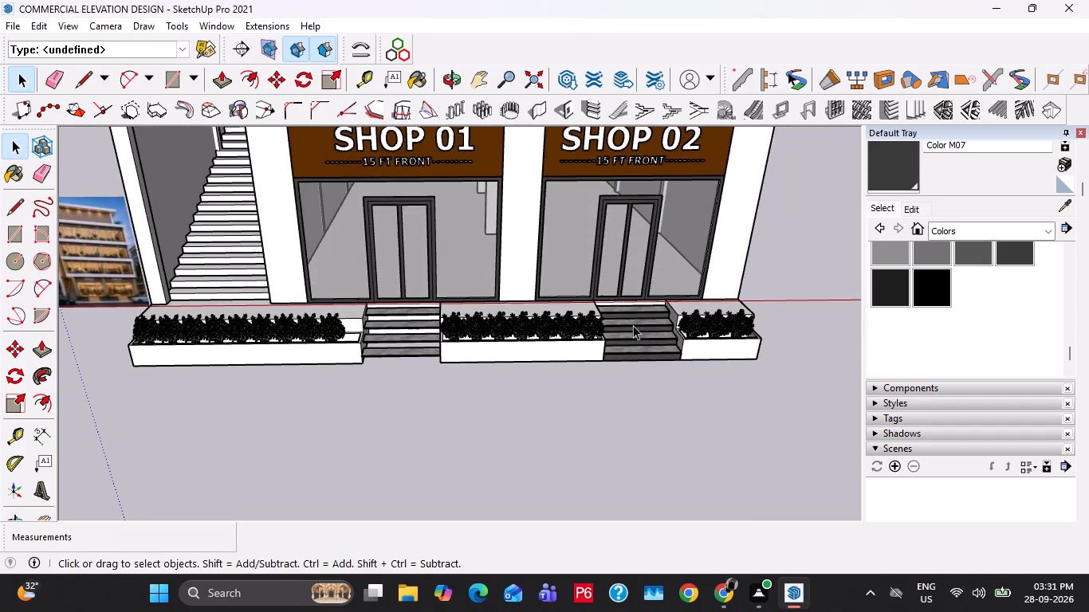
{"action": "scroll", "coordinate": [633, 325], "scroll_direction": "down", "scroll_amount": 1}
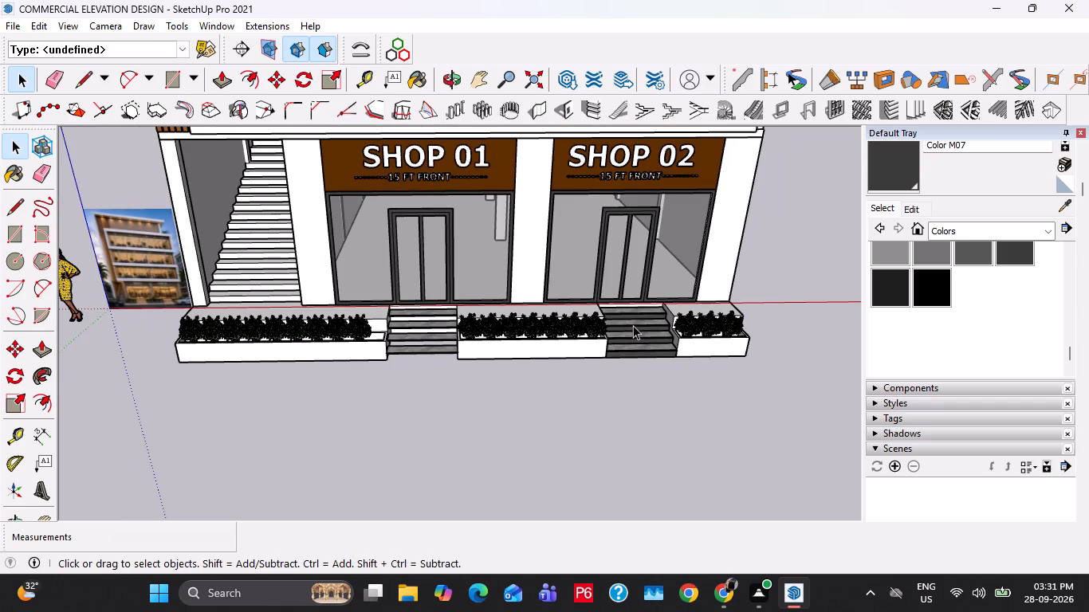
{"action": "scroll", "coordinate": [128, 263], "scroll_direction": "up", "scroll_amount": 6}
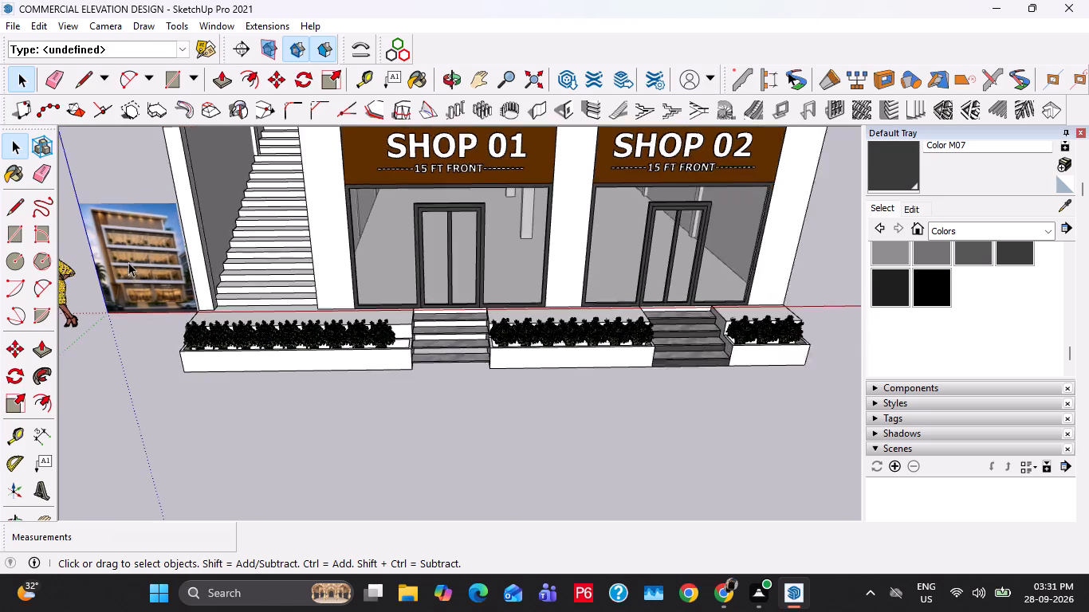
{"action": "scroll", "coordinate": [128, 262], "scroll_direction": "up", "scroll_amount": 11}
{"action": "middle_click_drag", "start_coordinate": [138, 241], "coordinate": [345, 304], "text": "shift"}
{"action": "scroll", "coordinate": [345, 304], "scroll_direction": "up", "scroll_amount": 7}
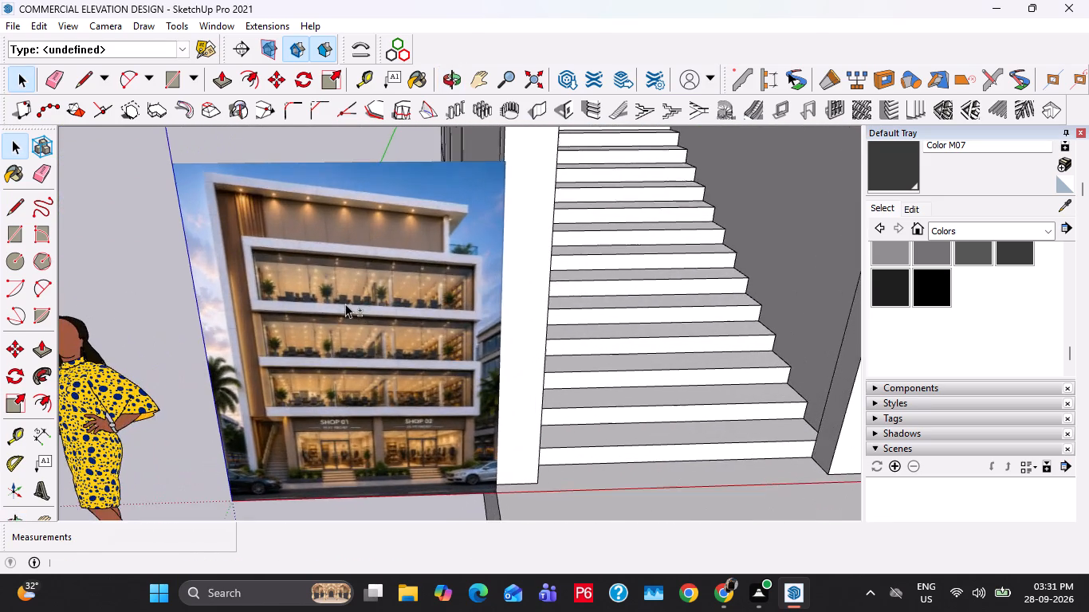
{"action": "scroll", "coordinate": [351, 301], "scroll_direction": "up", "scroll_amount": 9}
{"action": "scroll", "coordinate": [348, 306], "scroll_direction": "down", "scroll_amount": 9}
{"action": "middle_click_drag", "start_coordinate": [433, 469], "coordinate": [398, 397], "text": "shift"}
{"action": "scroll", "coordinate": [305, 426], "scroll_direction": "up", "scroll_amount": 5}
{"action": "scroll", "coordinate": [310, 382], "scroll_direction": "down", "scroll_amount": 7}
{"action": "left_click", "coordinate": [323, 372]}
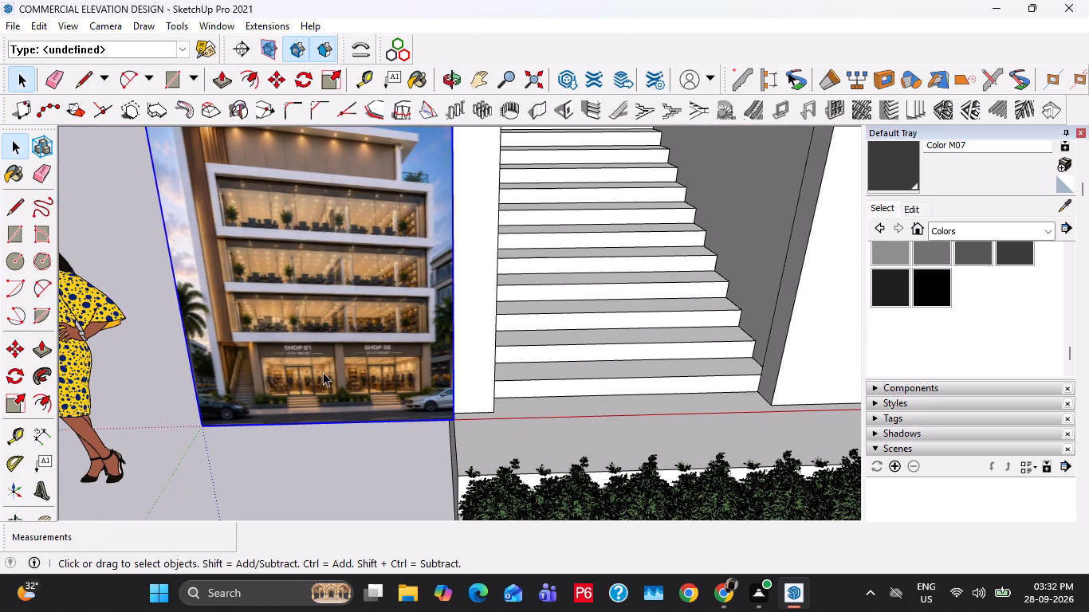
{"action": "middle_click_drag", "start_coordinate": [603, 445], "coordinate": [406, 301], "text": "shift"}
{"action": "scroll", "coordinate": [407, 274], "scroll_direction": "down", "scroll_amount": 6}
{"action": "middle_click_drag", "start_coordinate": [417, 284], "coordinate": [501, 322]}
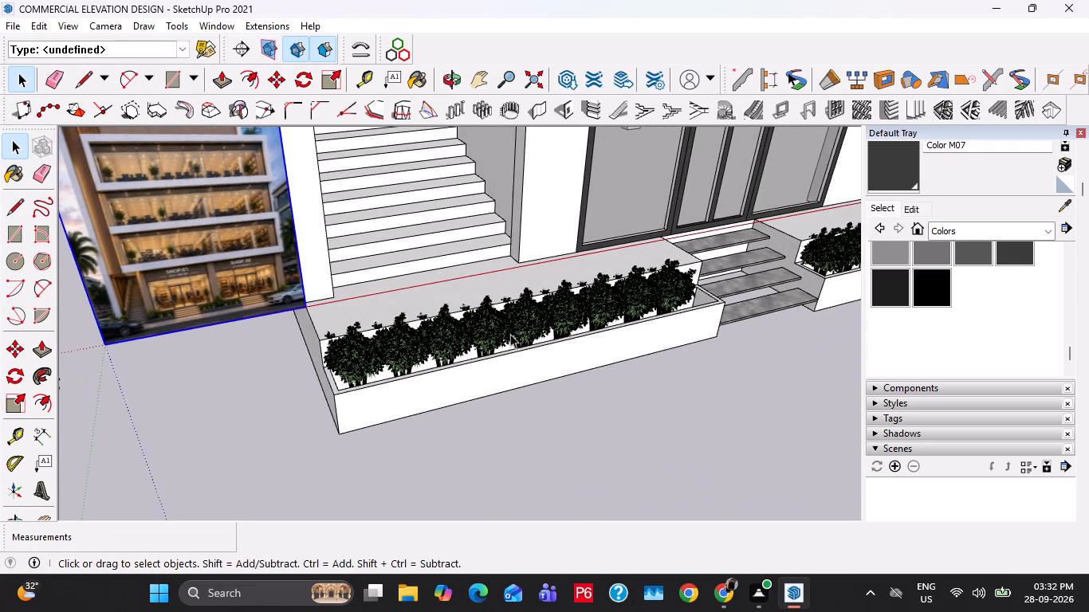
Place a guide line 10' in front of the staircase-side planter, parallel to its bottom front edge.
{"action": "key", "text": "t"}
{"action": "left_click", "coordinate": [517, 383]}
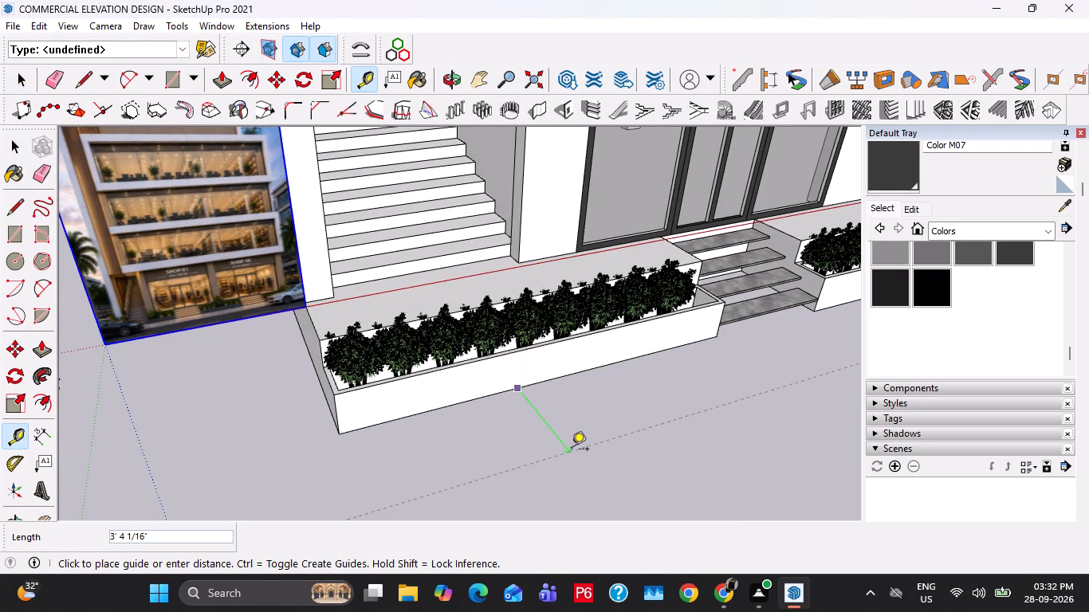
{"action": "type", "text": "10'"}
{"action": "key", "text": "Return"}
{"action": "key", "text": "space"}
Add guide lines along the bottom side edges at both ends of the plinth, crossing the front guide.
{"action": "middle_click_drag", "start_coordinate": [281, 369], "coordinate": [381, 385]}
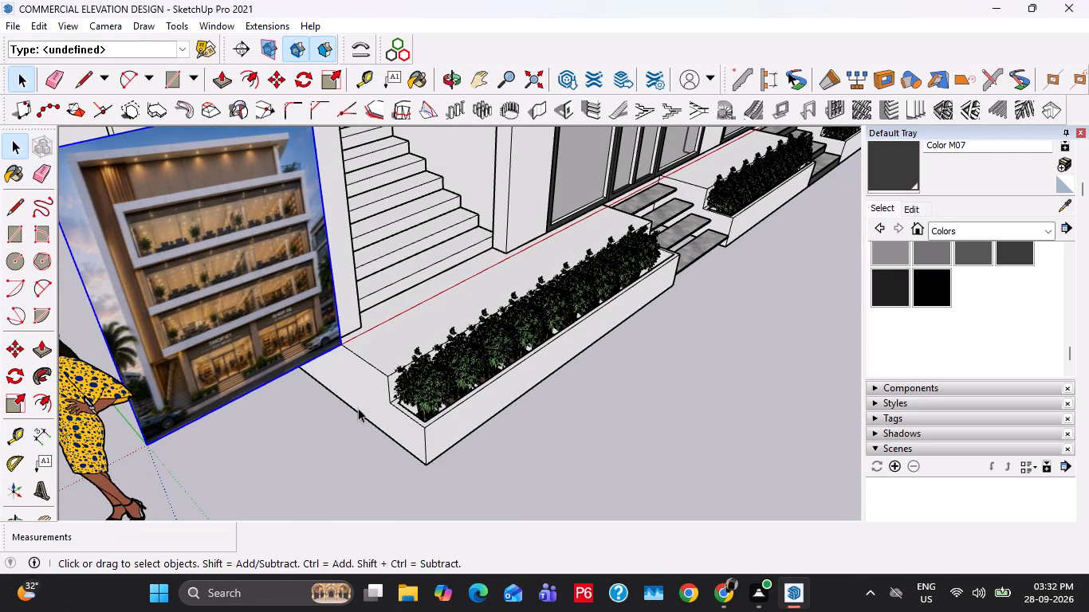
{"action": "key", "text": "t"}
{"action": "double_click", "coordinate": [355, 411]}
{"action": "scroll", "coordinate": [347, 403], "scroll_direction": "down", "scroll_amount": 8}
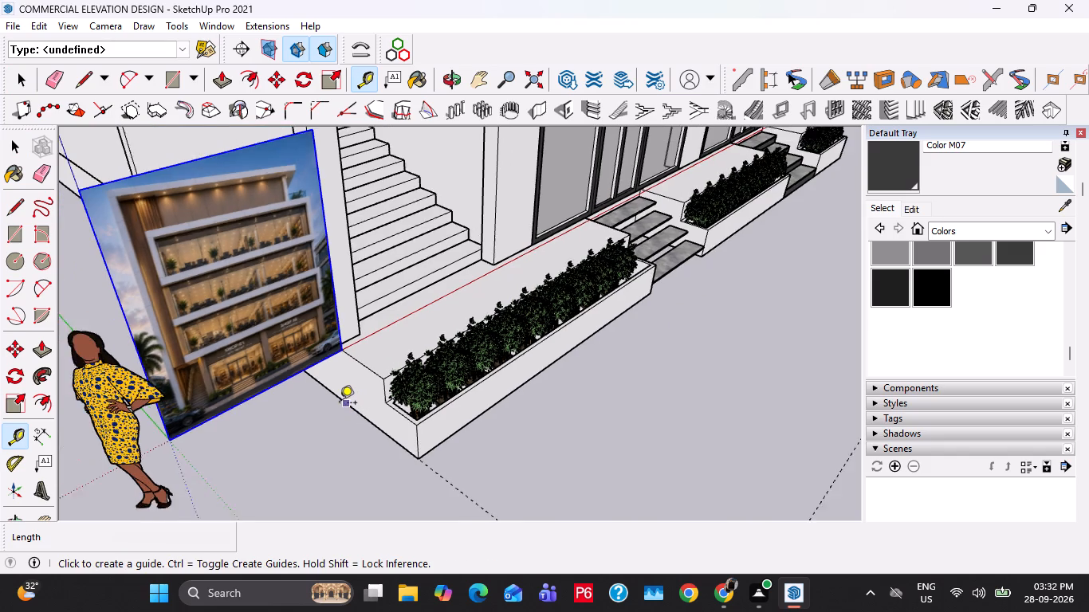
{"action": "scroll", "coordinate": [339, 405], "scroll_direction": "down", "scroll_amount": 4}
{"action": "middle_click_drag", "start_coordinate": [666, 375], "coordinate": [0, 479]}
{"action": "scroll", "coordinate": [655, 390], "scroll_direction": "up", "scroll_amount": 5}
{"action": "middle_click_drag", "start_coordinate": [657, 387], "coordinate": [379, 417]}
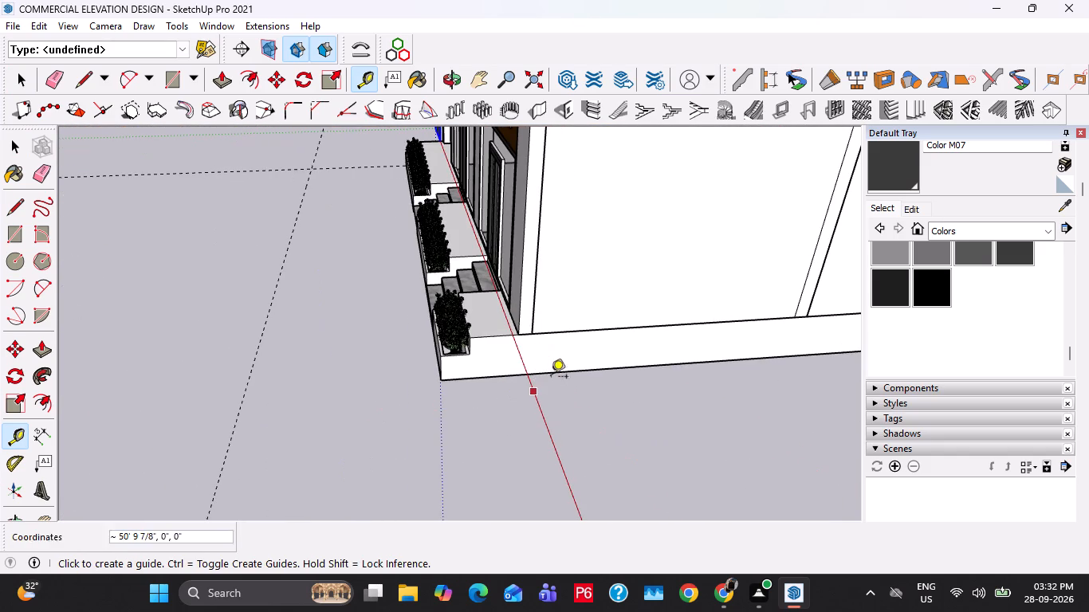
{"action": "double_click", "coordinate": [553, 374]}
{"action": "key", "text": "space"}
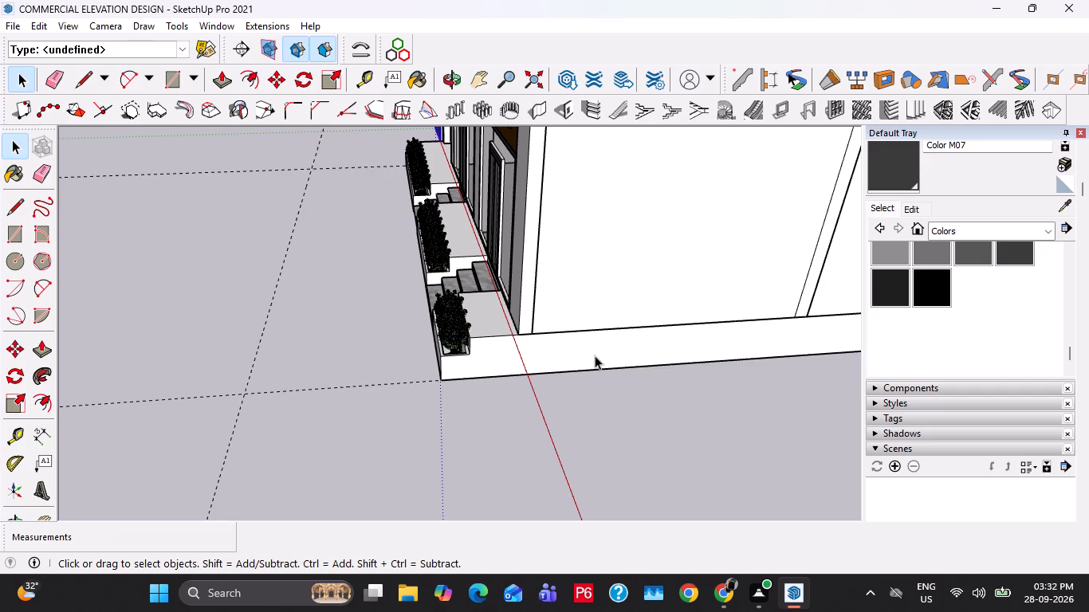
Draw a 40' by 10' rectangle on the ground between the front guide and the planters, spanning both end guides.
{"action": "key", "text": "r"}
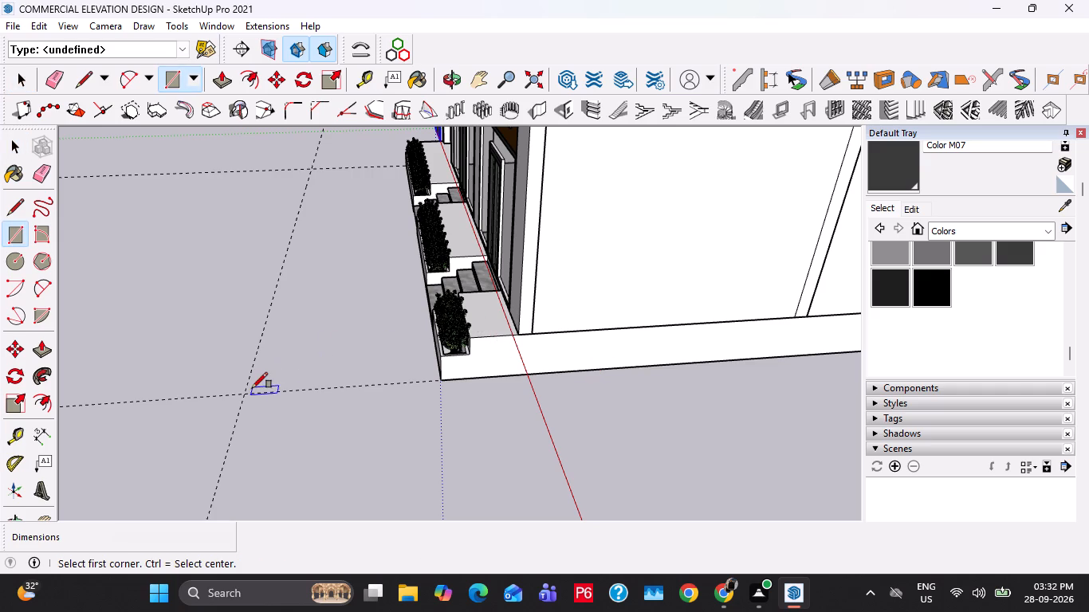
{"action": "left_click", "coordinate": [243, 395]}
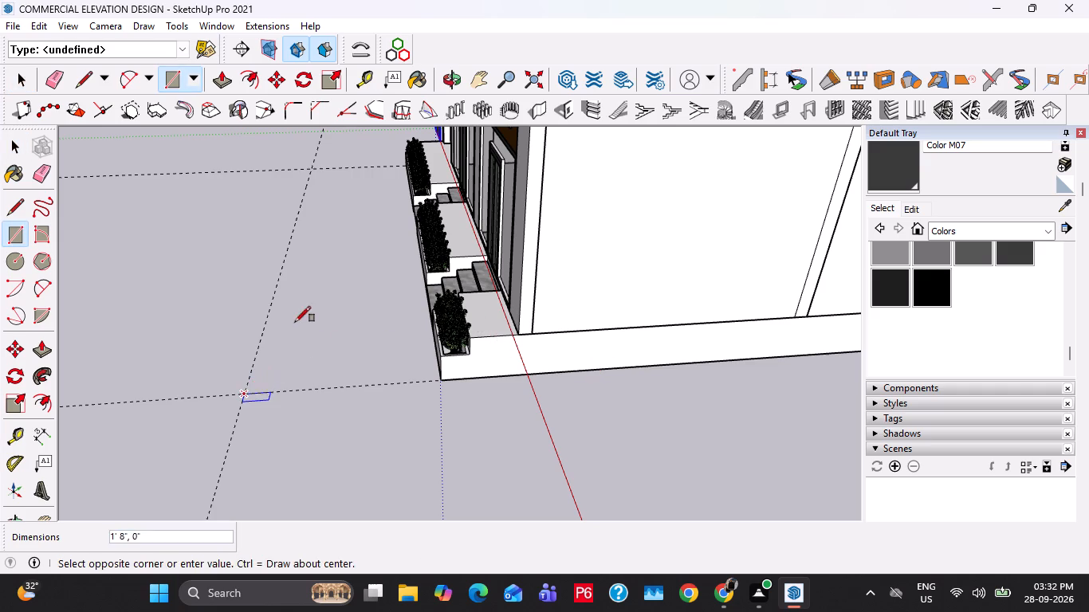
{"action": "middle_click_drag", "start_coordinate": [300, 322], "coordinate": [745, 366]}
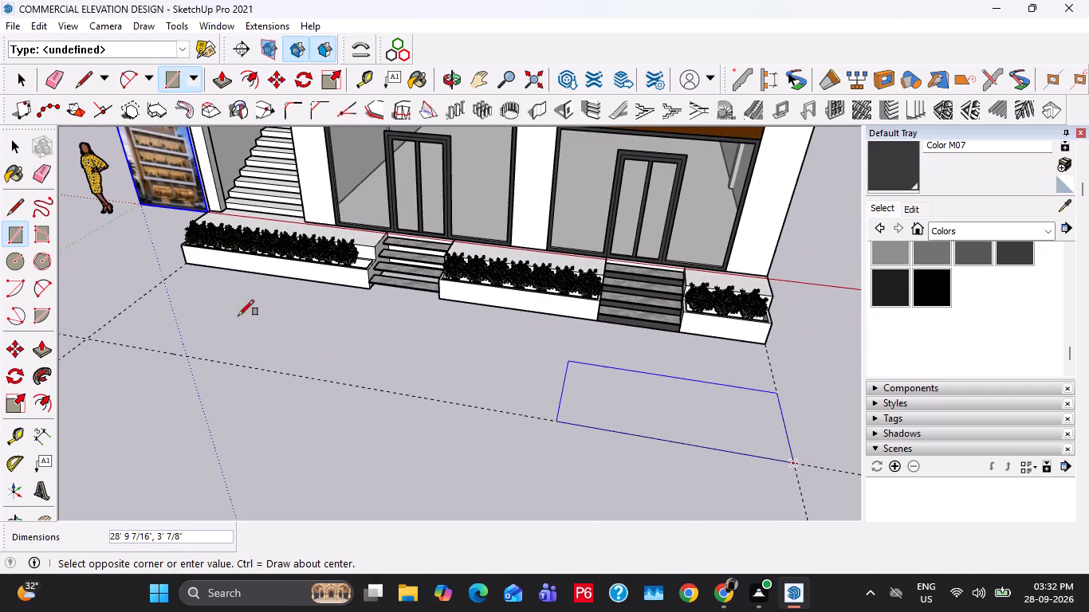
{"action": "scroll", "coordinate": [163, 256], "scroll_direction": "up", "scroll_amount": 3}
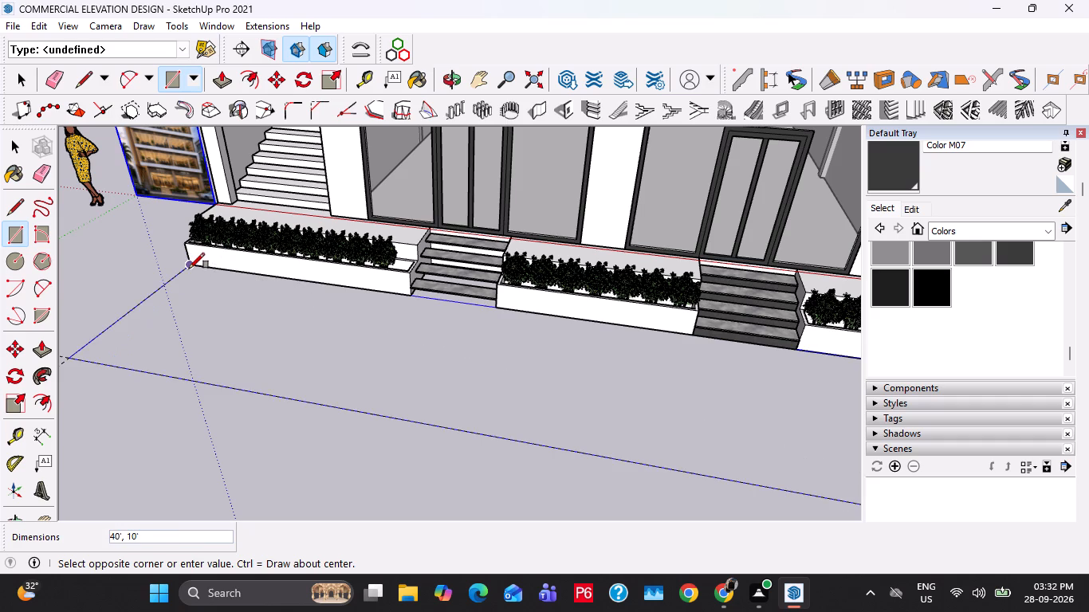
{"action": "left_click", "coordinate": [189, 269]}
{"action": "key", "text": "space"}
{"action": "key", "text": "space"}
{"action": "key", "text": "space"}
Push/Pull the ground rectangle by 1" to make a thin pavement slab.
{"action": "left_click", "coordinate": [318, 343]}
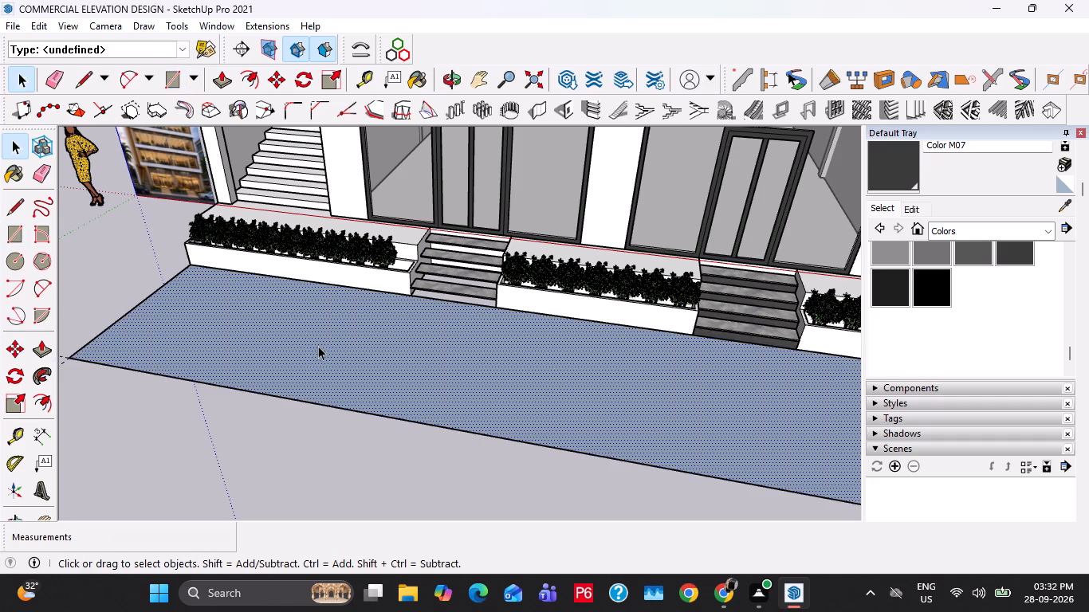
{"action": "key", "text": "p"}
{"action": "left_click", "coordinate": [318, 346]}
{"action": "key", "text": "1"}
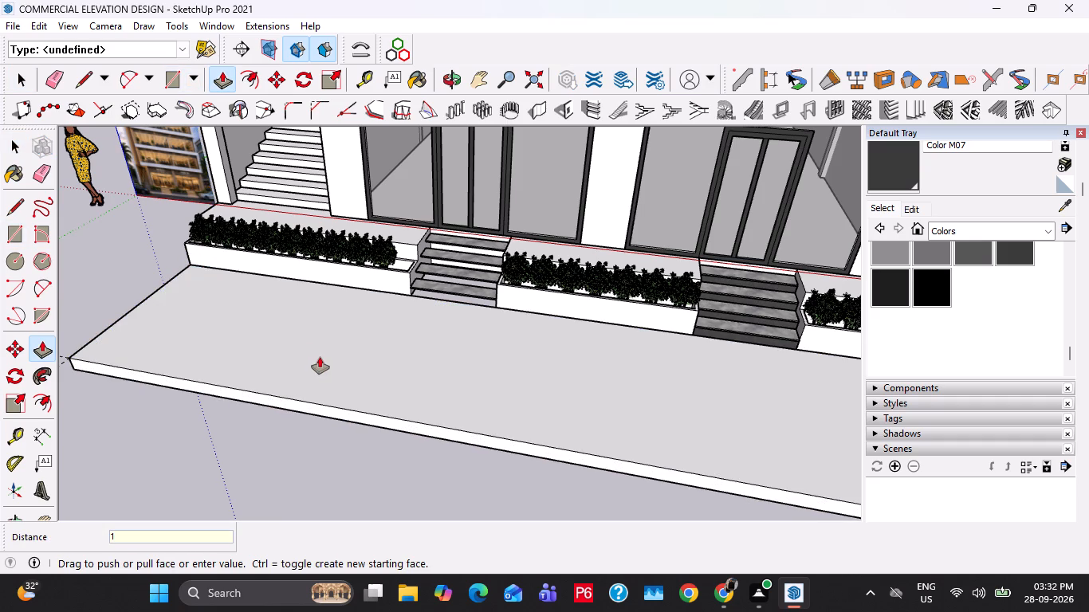
{"action": "key", "text": "shift+quotedbl"}
{"action": "key", "text": "Return"}
Extend the slab's staircase-side end face outward by about 4' 4" beyond the planter.
{"action": "middle_click_drag", "start_coordinate": [169, 339], "coordinate": [600, 346]}
{"action": "scroll", "coordinate": [509, 382], "scroll_direction": "up", "scroll_amount": 4}
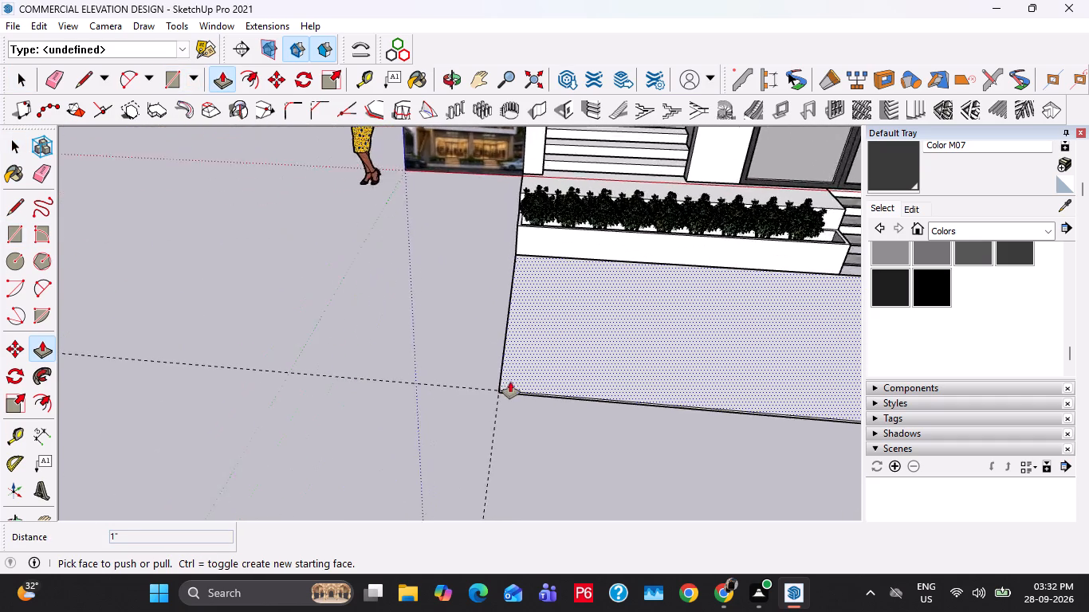
{"action": "scroll", "coordinate": [510, 382], "scroll_direction": "up", "scroll_amount": 5}
{"action": "middle_click_drag", "start_coordinate": [500, 366], "coordinate": [601, 335]}
{"action": "scroll", "coordinate": [581, 353], "scroll_direction": "up", "scroll_amount": 1}
{"action": "left_click", "coordinate": [575, 348]}
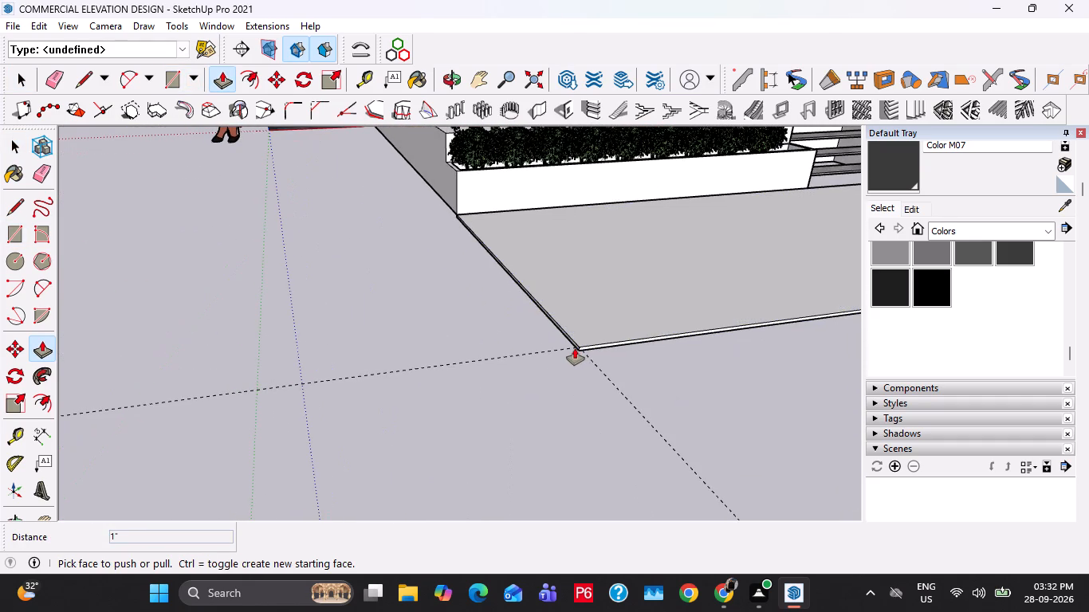
{"action": "scroll", "coordinate": [569, 355], "scroll_direction": "up", "scroll_amount": 11}
{"action": "left_click", "coordinate": [576, 341]}
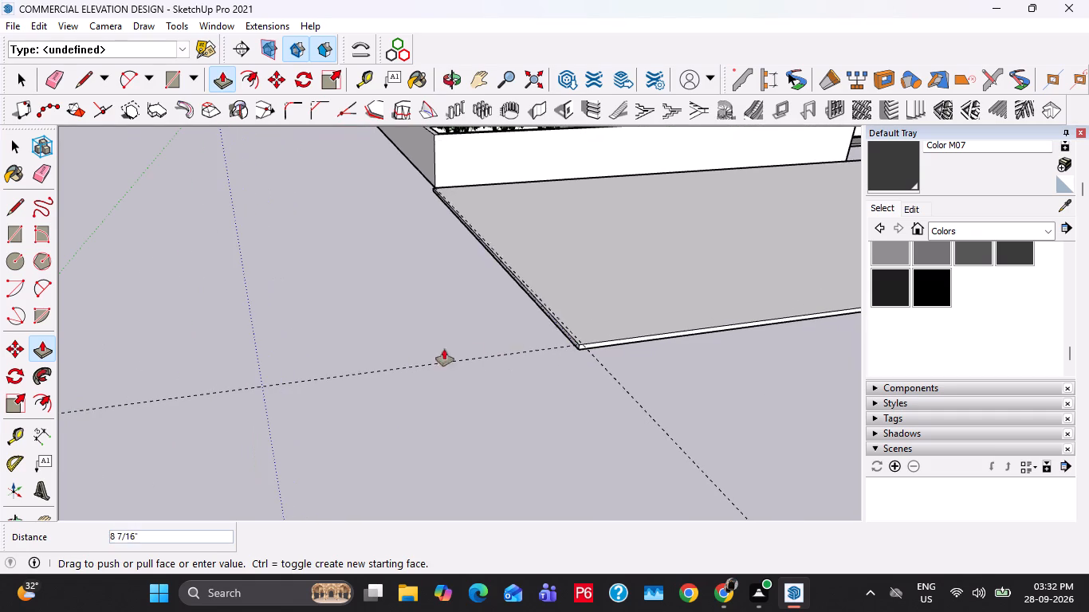
{"action": "scroll", "coordinate": [397, 351], "scroll_direction": "down", "scroll_amount": 20}
{"action": "scroll", "coordinate": [397, 351], "scroll_direction": "down", "scroll_amount": 9}
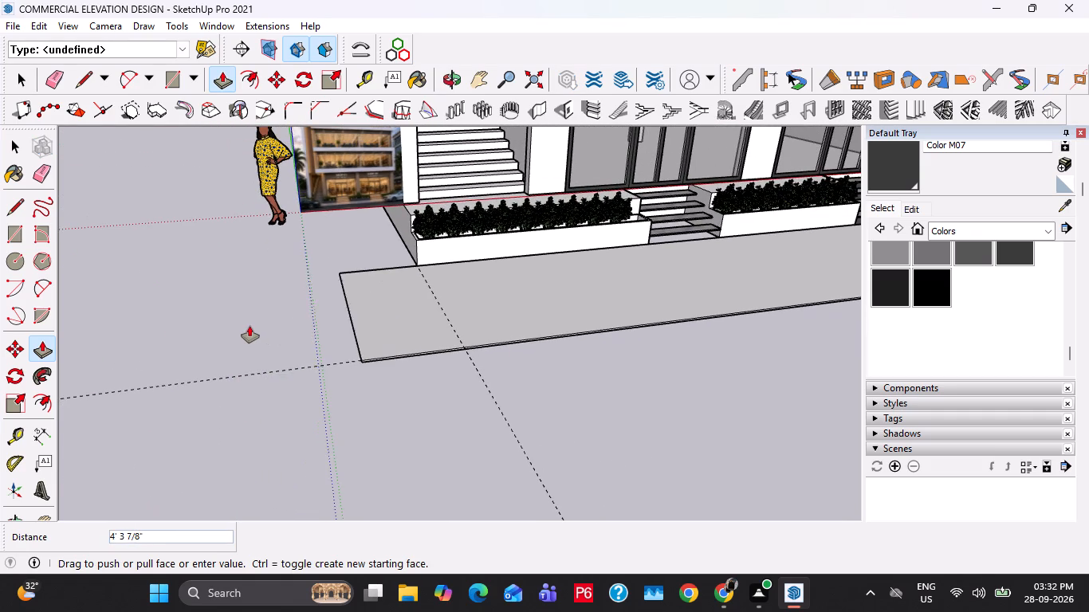
{"action": "left_click", "coordinate": [250, 326]}
{"action": "key", "text": "space"}
Extend the slab's SHOP 02-side end face outward by about 5' 5" beyond the plinth.
{"action": "scroll", "coordinate": [250, 326], "scroll_direction": "down", "scroll_amount": 7}
{"action": "middle_click_drag", "start_coordinate": [686, 368], "coordinate": [0, 397]}
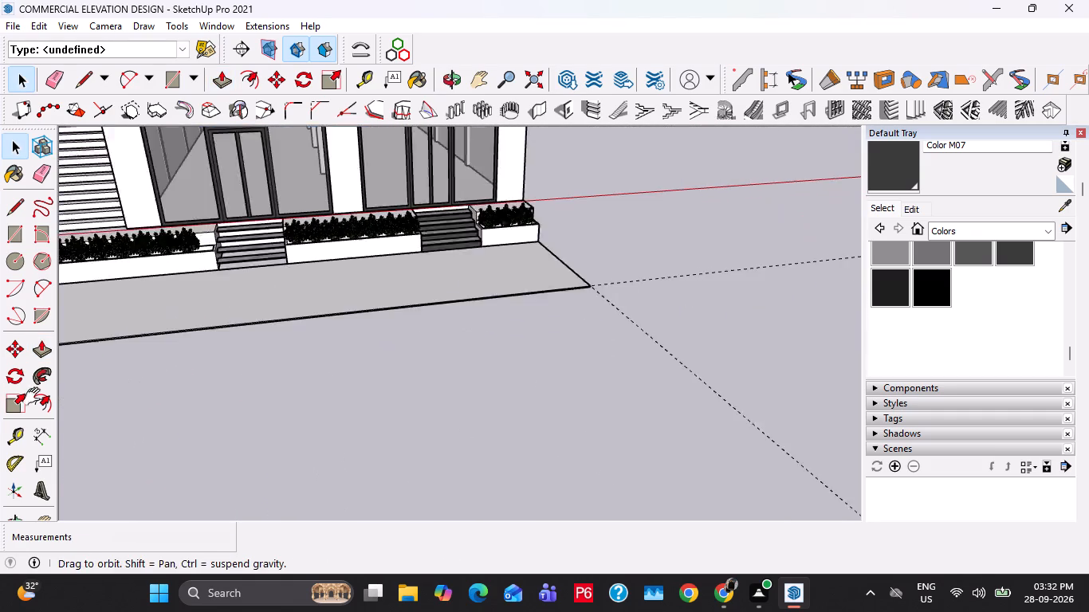
{"action": "middle_click_drag", "start_coordinate": [528, 375], "coordinate": [192, 368], "text": "shift"}
{"action": "scroll", "coordinate": [305, 287], "scroll_direction": "up", "scroll_amount": 20}
{"action": "scroll", "coordinate": [305, 287], "scroll_direction": "up", "scroll_amount": 1}
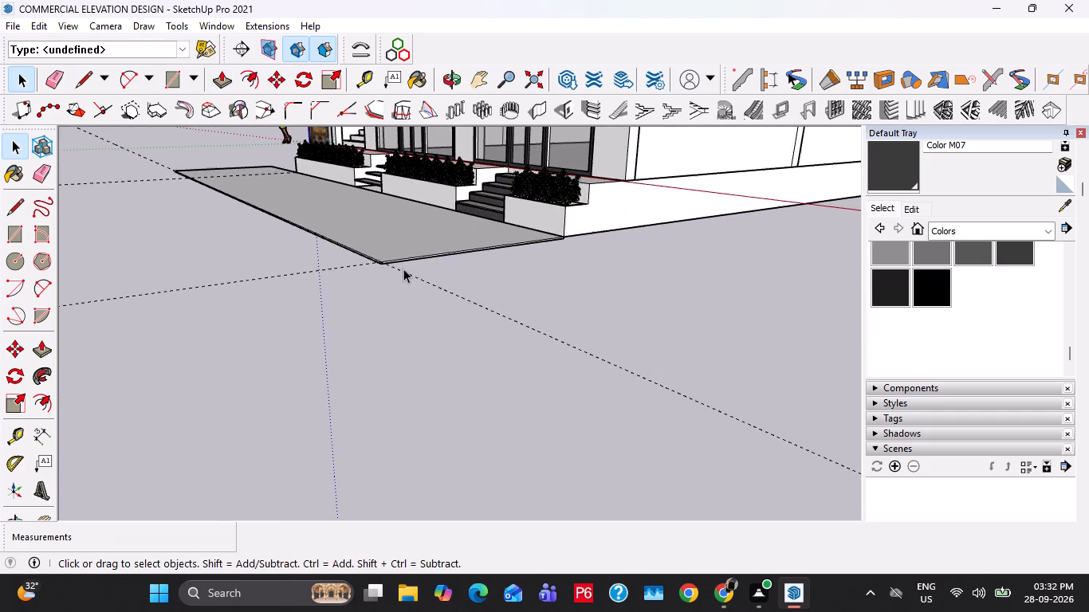
{"action": "scroll", "coordinate": [403, 269], "scroll_direction": "up", "scroll_amount": 20}
{"action": "scroll", "coordinate": [403, 269], "scroll_direction": "up", "scroll_amount": 12}
{"action": "key", "text": "p"}
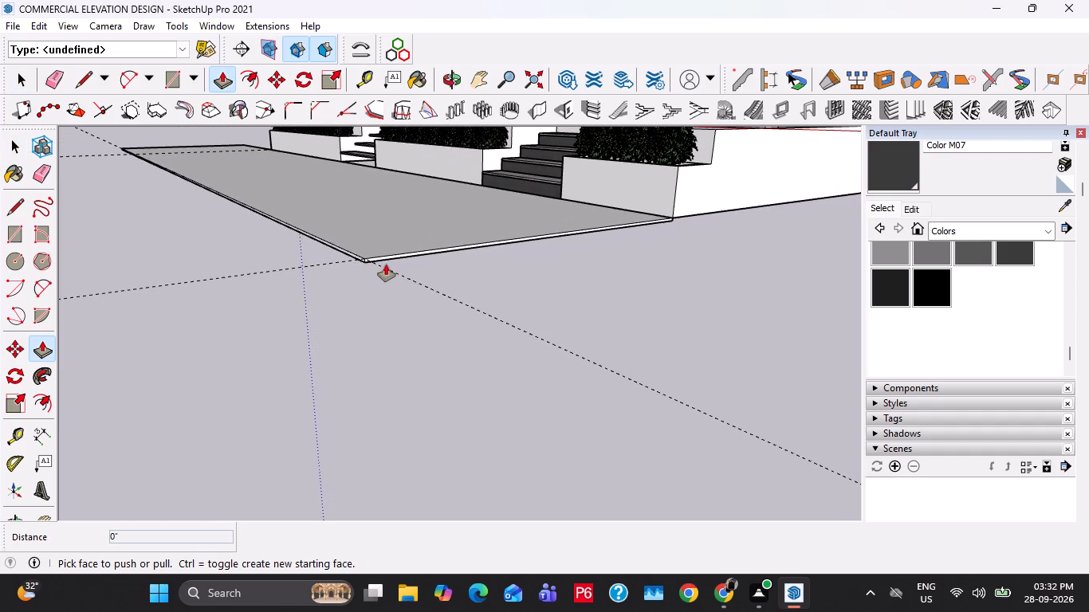
{"action": "scroll", "coordinate": [379, 257], "scroll_direction": "up", "scroll_amount": 7}
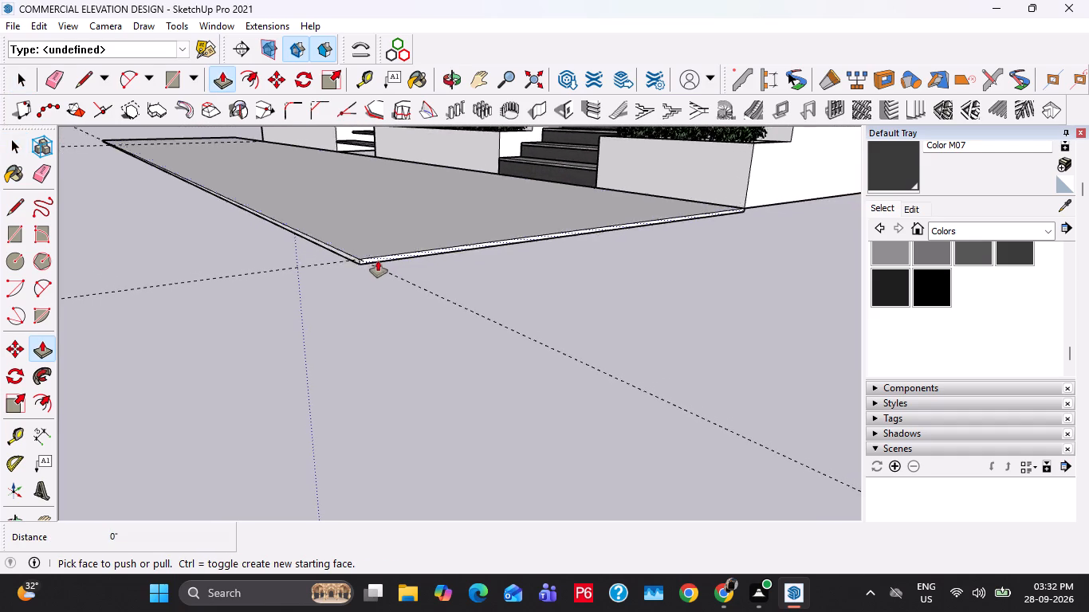
{"action": "scroll", "coordinate": [378, 261], "scroll_direction": "up", "scroll_amount": 2}
{"action": "left_click", "coordinate": [377, 261]}
{"action": "scroll", "coordinate": [506, 333], "scroll_direction": "down", "scroll_amount": 16}
{"action": "left_click", "coordinate": [631, 408]}
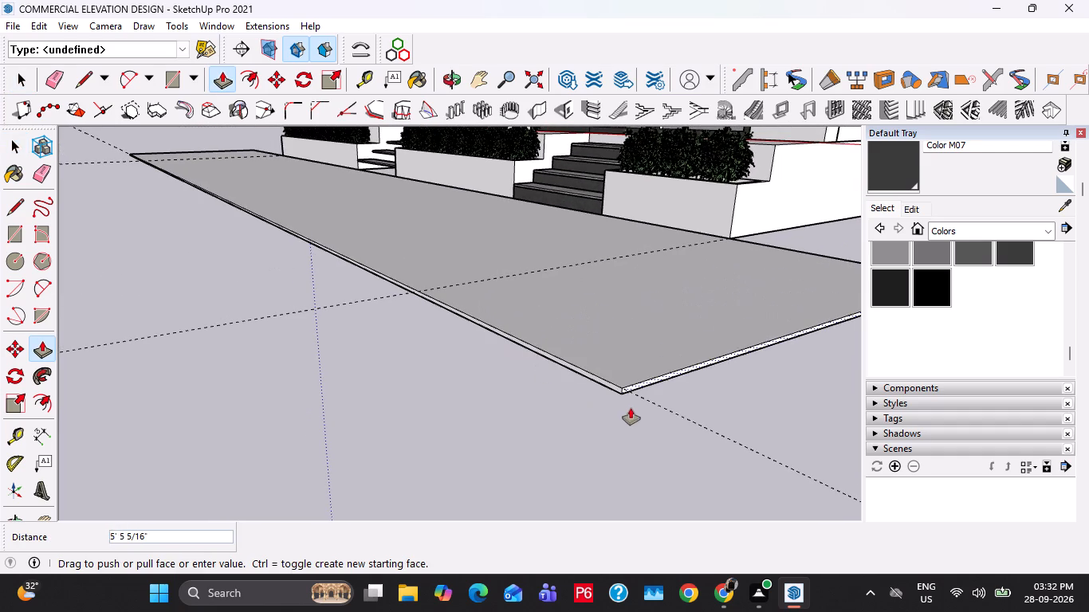
{"action": "key", "text": "space"}
{"action": "key", "text": "space"}
Select the whole pavement slab with its edges and make it a group.
{"action": "triple_click", "coordinate": [621, 359]}
{"action": "right_click", "coordinate": [621, 359]}
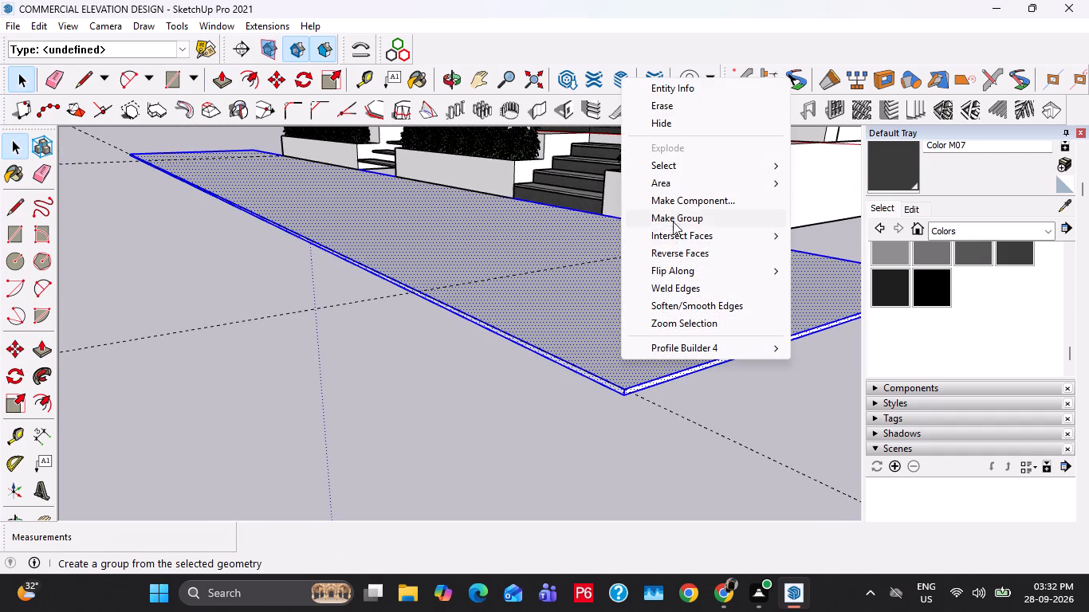
{"action": "left_click", "coordinate": [675, 218]}
Paint the pavement slab group with the dark grey Color M07 and deselect it.
{"action": "left_click", "coordinate": [1028, 249]}
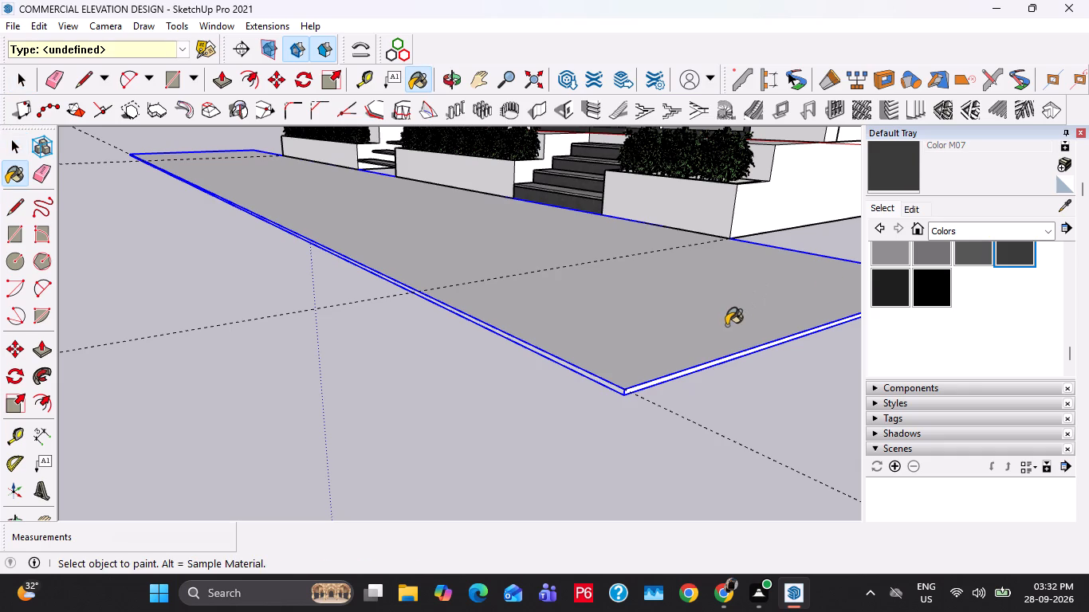
{"action": "left_click", "coordinate": [726, 325]}
{"action": "key", "text": "space"}
{"action": "left_click", "coordinate": [433, 398]}
{"action": "scroll", "coordinate": [431, 398], "scroll_direction": "down", "scroll_amount": 13}
{"action": "middle_click_drag", "start_coordinate": [391, 319], "coordinate": [598, 339]}
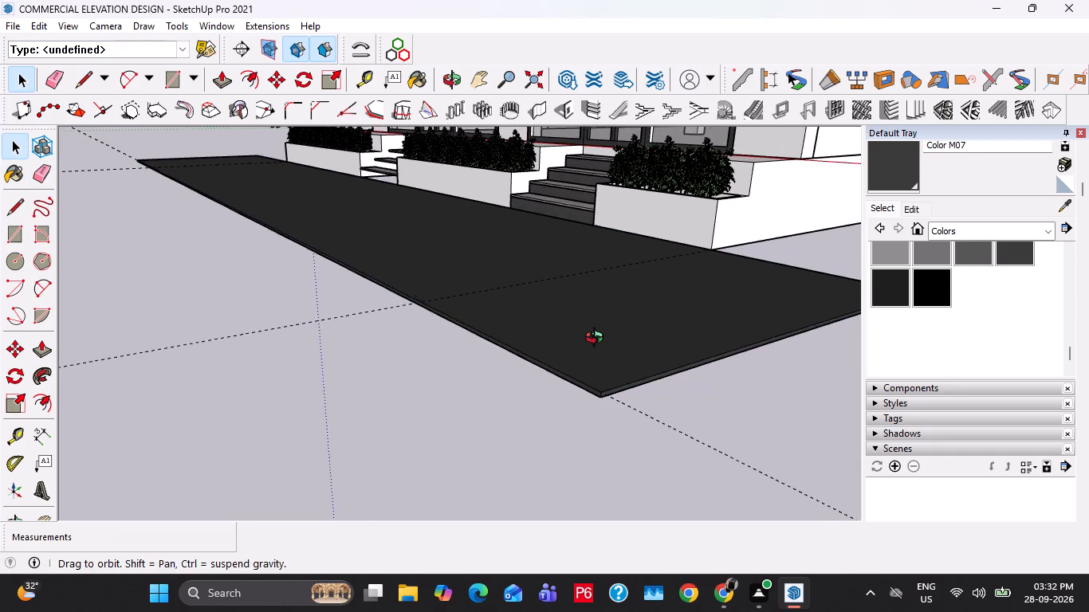
{"action": "middle_click_drag", "start_coordinate": [598, 339], "coordinate": [644, 340]}
{"action": "scroll", "coordinate": [651, 337], "scroll_direction": "down", "scroll_amount": 5}
{"action": "middle_click_drag", "start_coordinate": [367, 259], "coordinate": [508, 462], "text": "shift"}
{"action": "scroll", "coordinate": [515, 426], "scroll_direction": "down", "scroll_amount": 7}
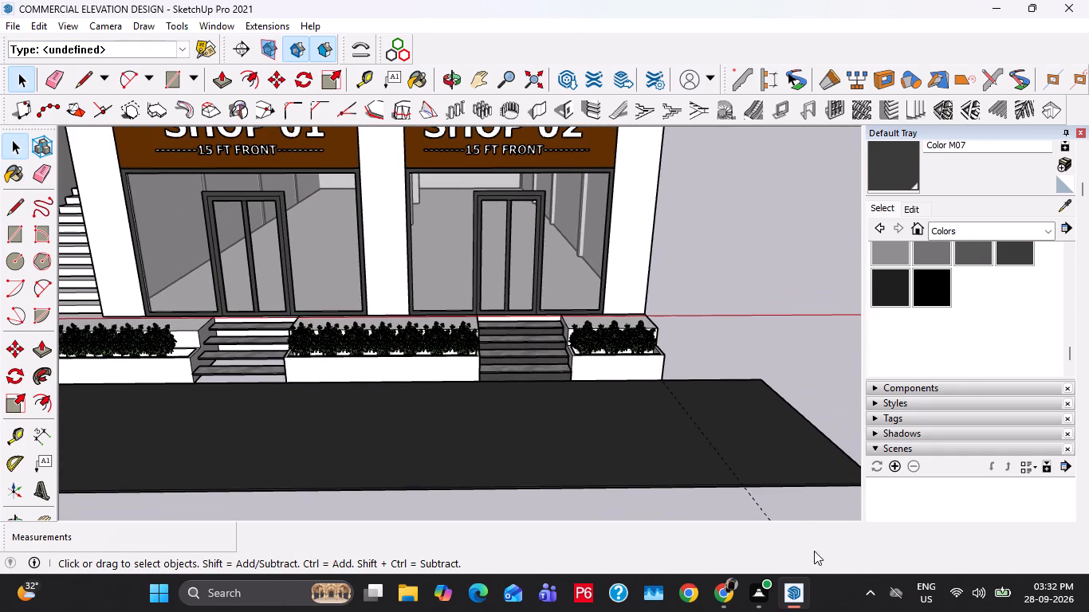
{"action": "key", "text": "Escape"}
{"action": "key", "text": "Escape"}
{"action": "key", "text": "Escape"}
Switch to Chrome, open 3D Warehouse in a new tab and close the other open tabs.
{"action": "left_click", "coordinate": [721, 593]}
{"action": "left_click", "coordinate": [600, 6]}
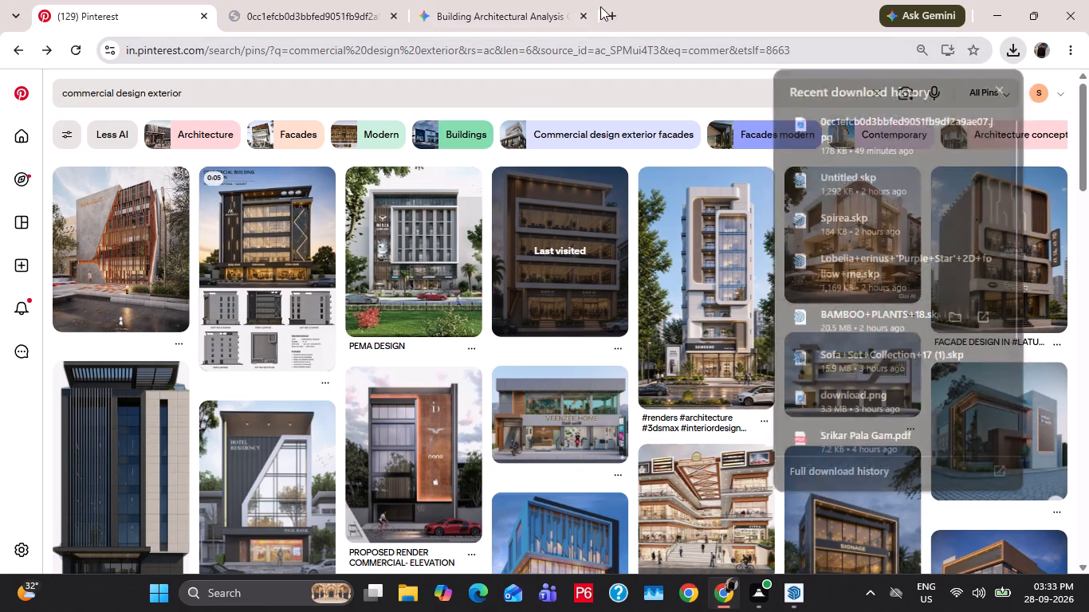
{"action": "left_click", "coordinate": [605, 11]}
{"action": "left_click", "coordinate": [542, 56]}
{"action": "type", "text": "3D"}
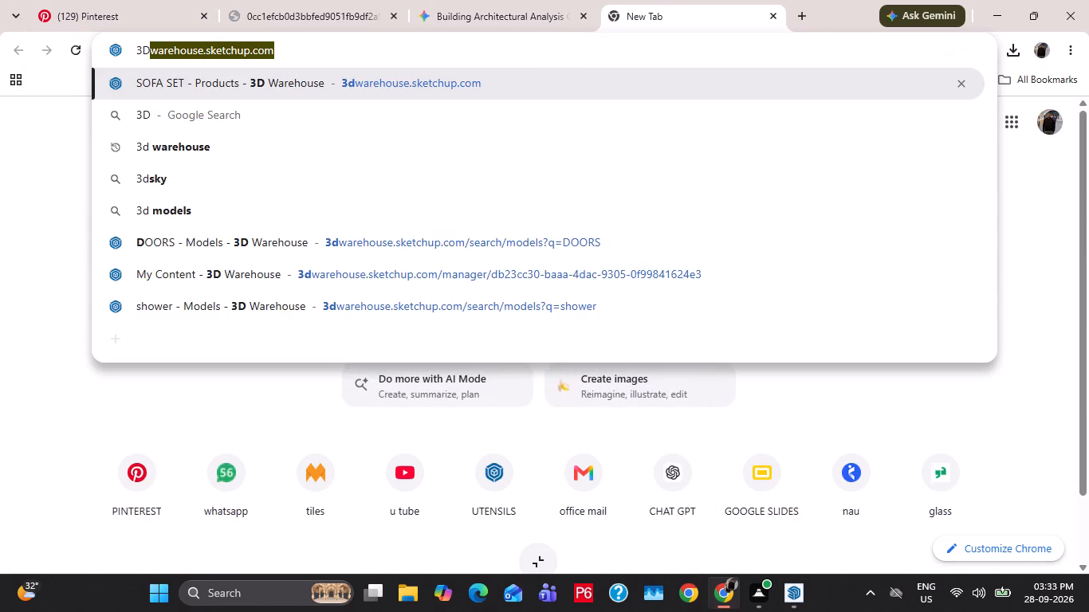
{"action": "left_click", "coordinate": [284, 79]}
{"action": "left_click", "coordinate": [584, 16]}
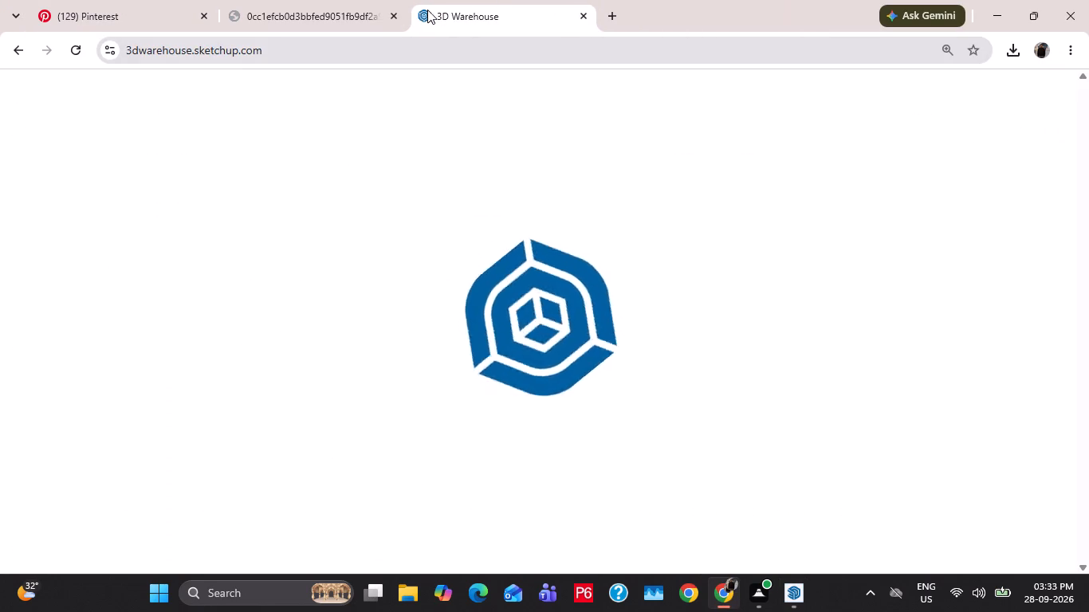
{"action": "left_click", "coordinate": [392, 15]}
{"action": "left_click", "coordinate": [196, 16]}
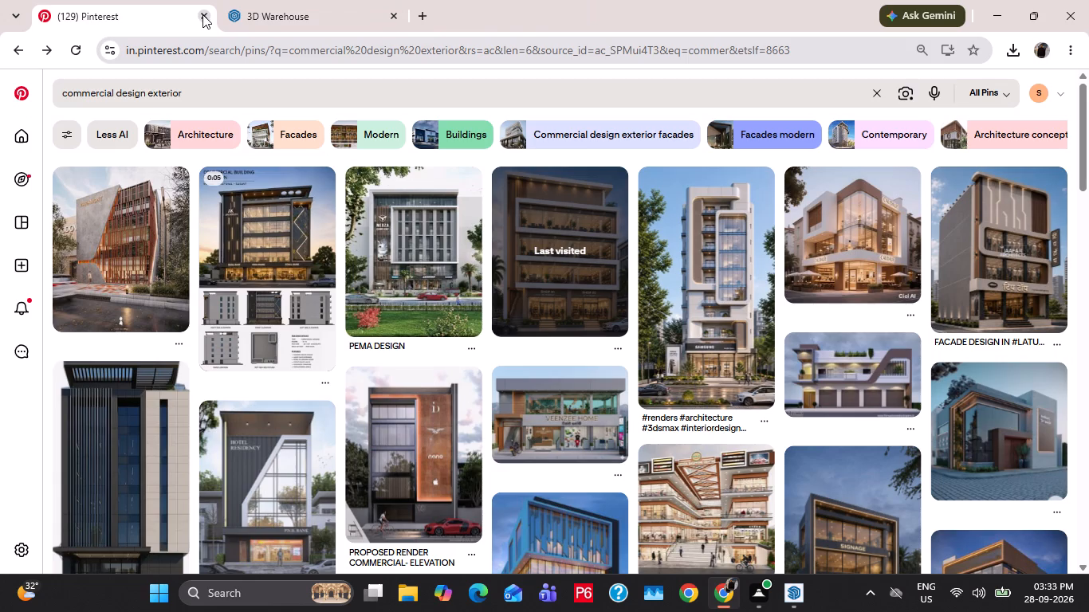
{"action": "left_click", "coordinate": [202, 14]}
Search 3D Warehouse for "OFFICE TABLES" and download the 1.6 MB four-seat office table with red divider screens.
{"action": "left_click", "coordinate": [274, 356]}
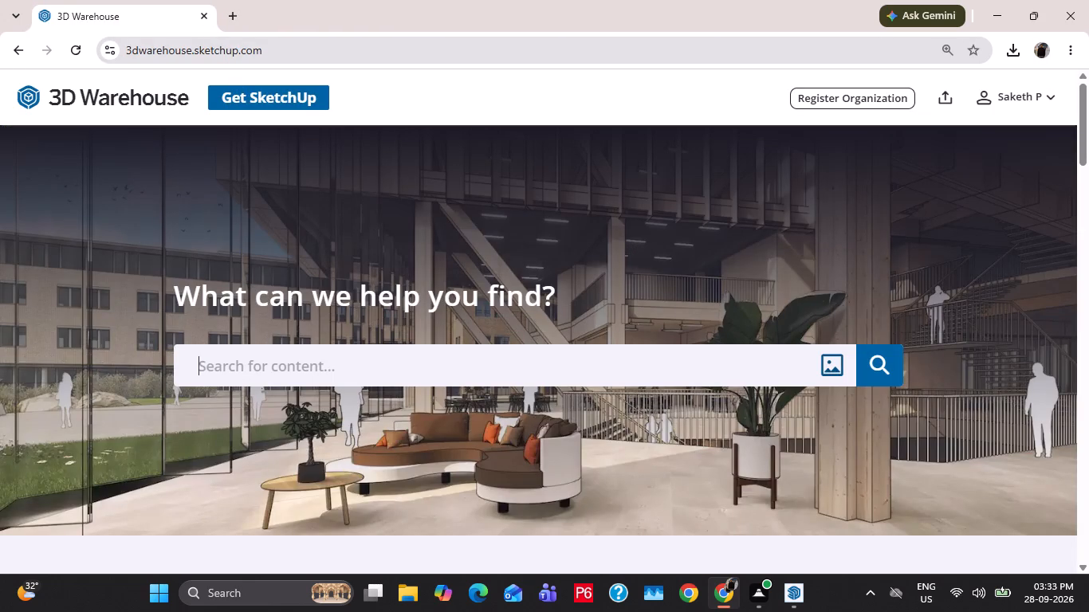
{"action": "type", "text": "OFFICE TABLES"}
{"action": "key", "text": "Return"}
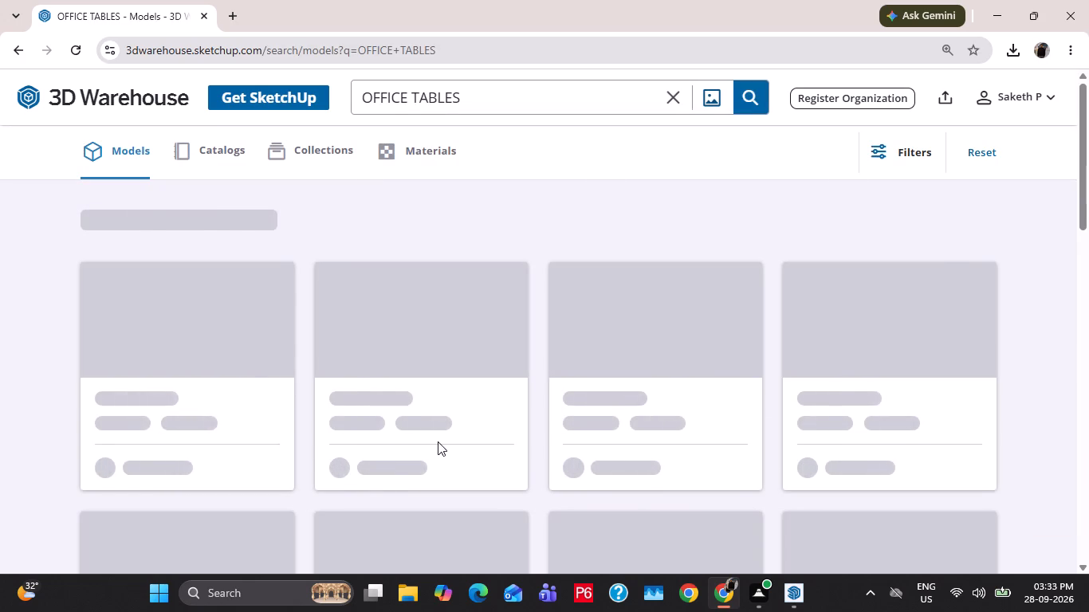
{"action": "scroll", "coordinate": [460, 424], "scroll_direction": "down", "scroll_amount": 5}
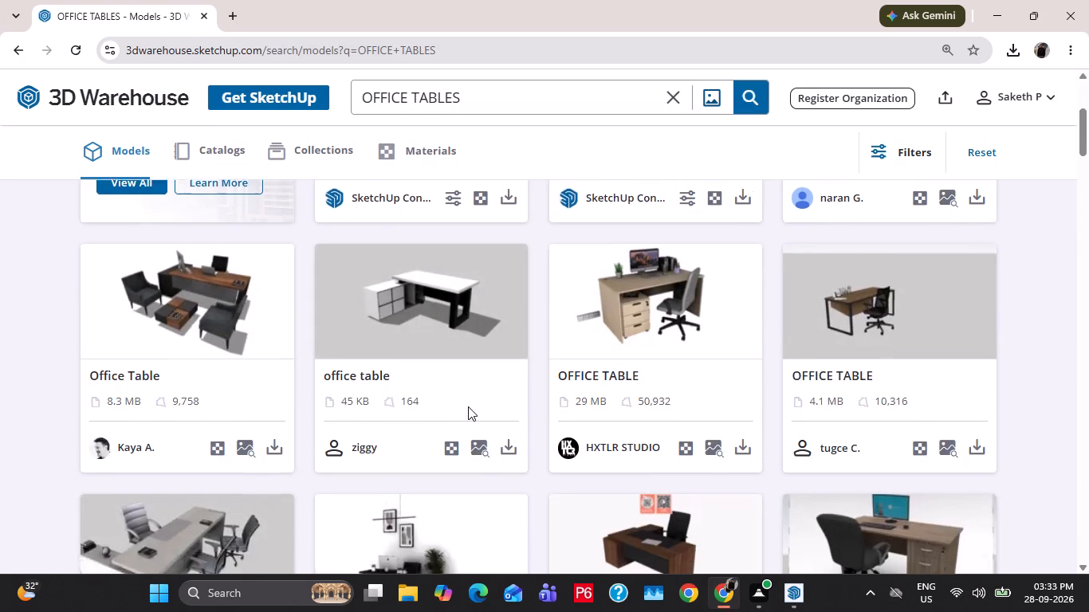
{"action": "scroll", "coordinate": [468, 406], "scroll_direction": "down", "scroll_amount": 7}
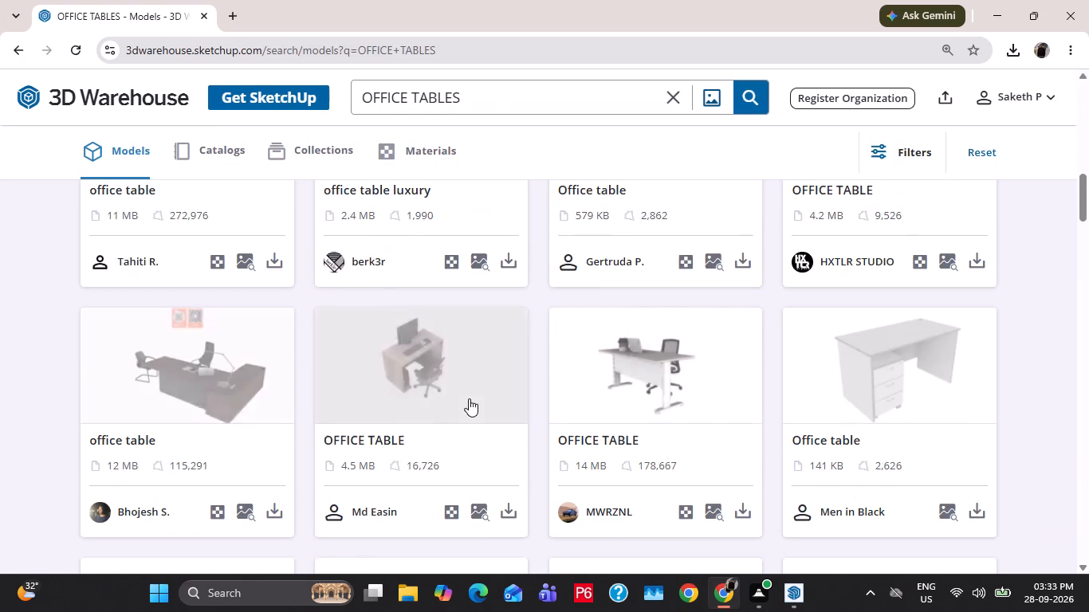
{"action": "scroll", "coordinate": [470, 396], "scroll_direction": "down", "scroll_amount": 5}
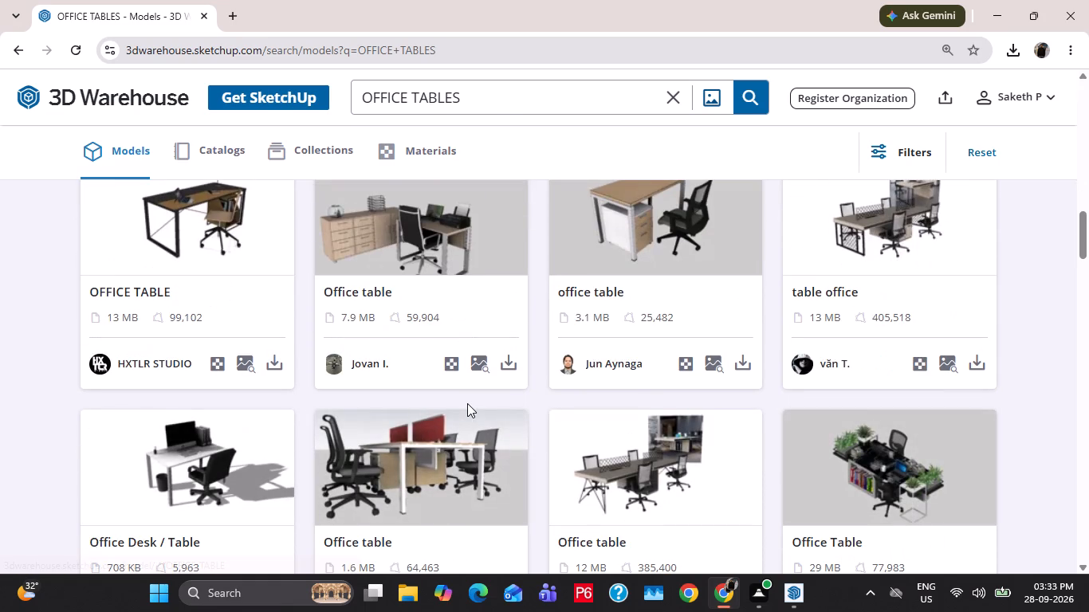
{"action": "scroll", "coordinate": [576, 470], "scroll_direction": "down", "scroll_amount": 2}
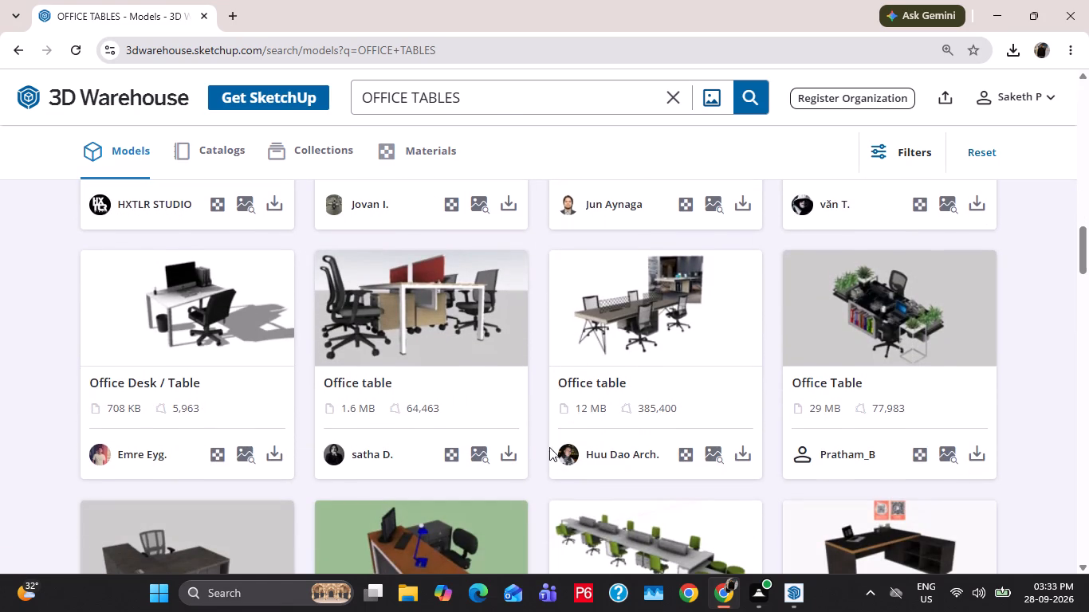
{"action": "left_click", "coordinate": [506, 453]}
{"action": "left_click", "coordinate": [539, 311]}
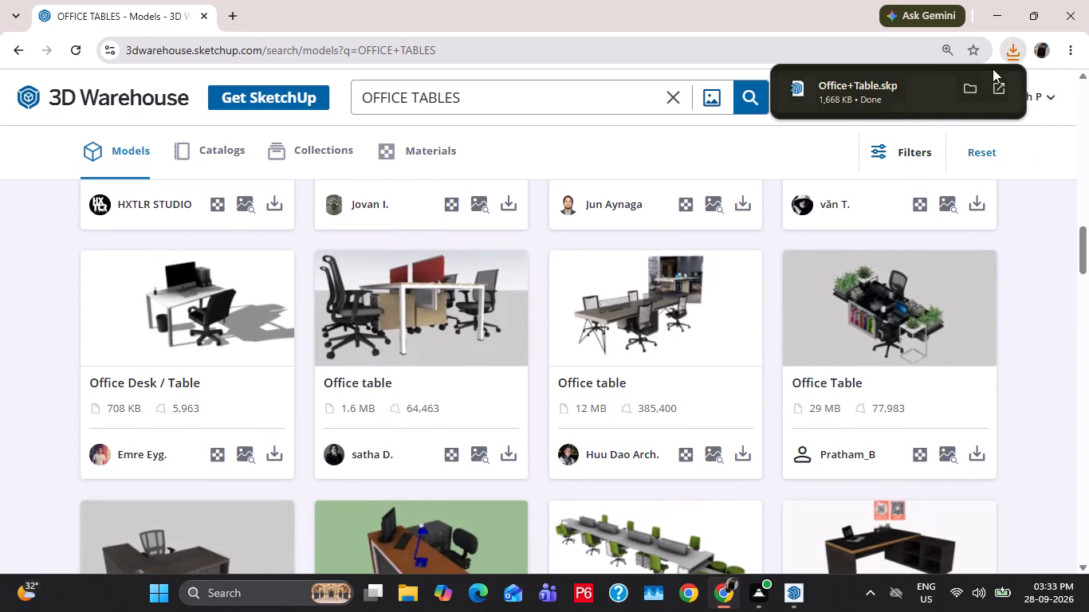
Import the downloaded Office+Table.skp into the SketchUp model, placing it on the pavement in front of SHOP 02.
{"action": "left_click_drag", "start_coordinate": [875, 79], "coordinate": [590, 410]}
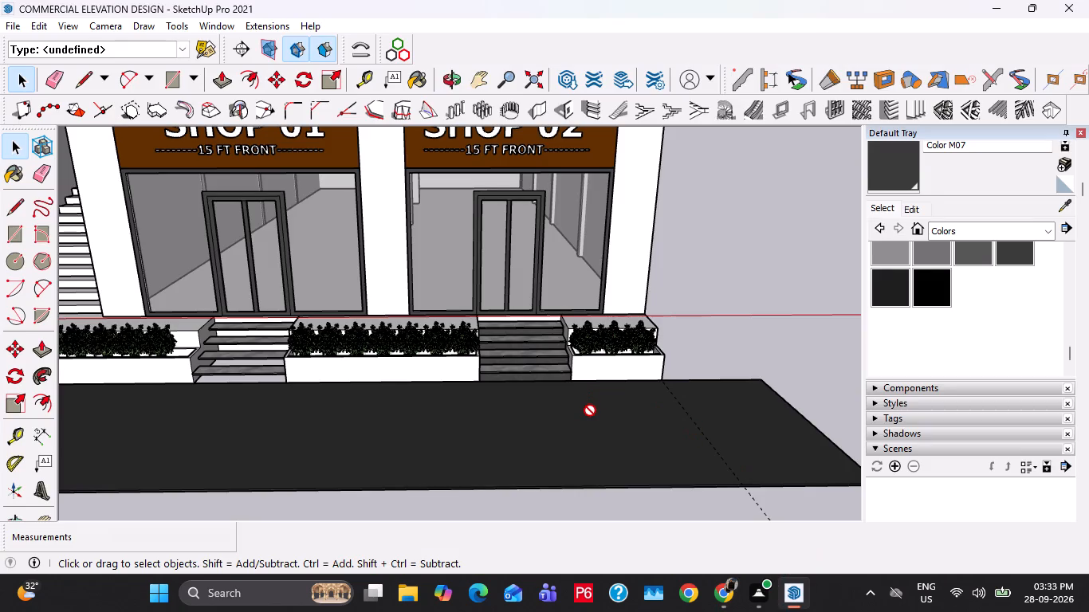
{"action": "left_click_drag", "start_coordinate": [590, 410], "coordinate": [590, 418]}
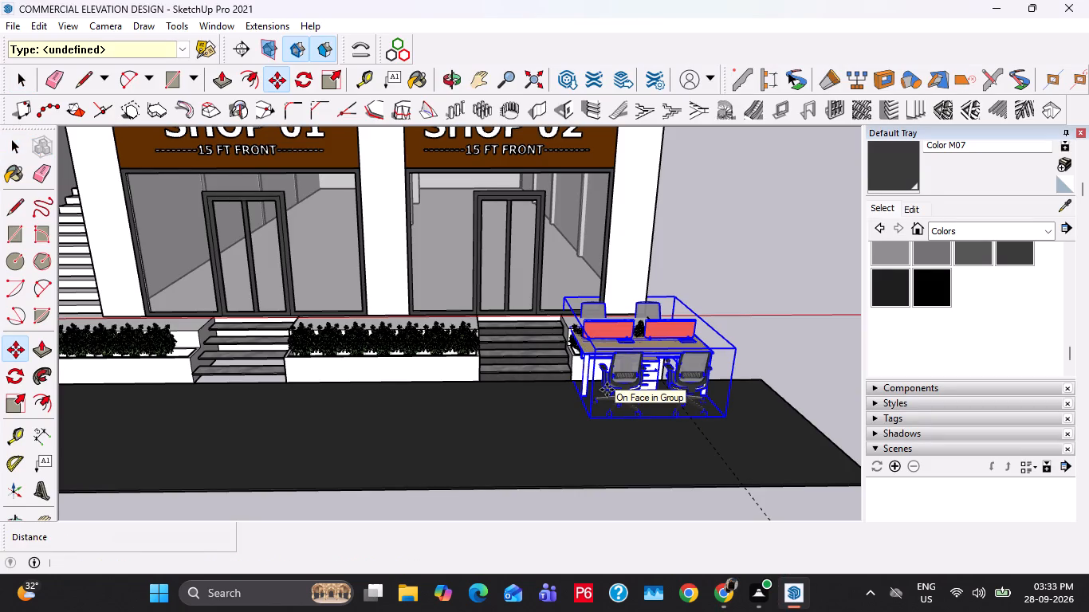
{"action": "key", "text": "space"}
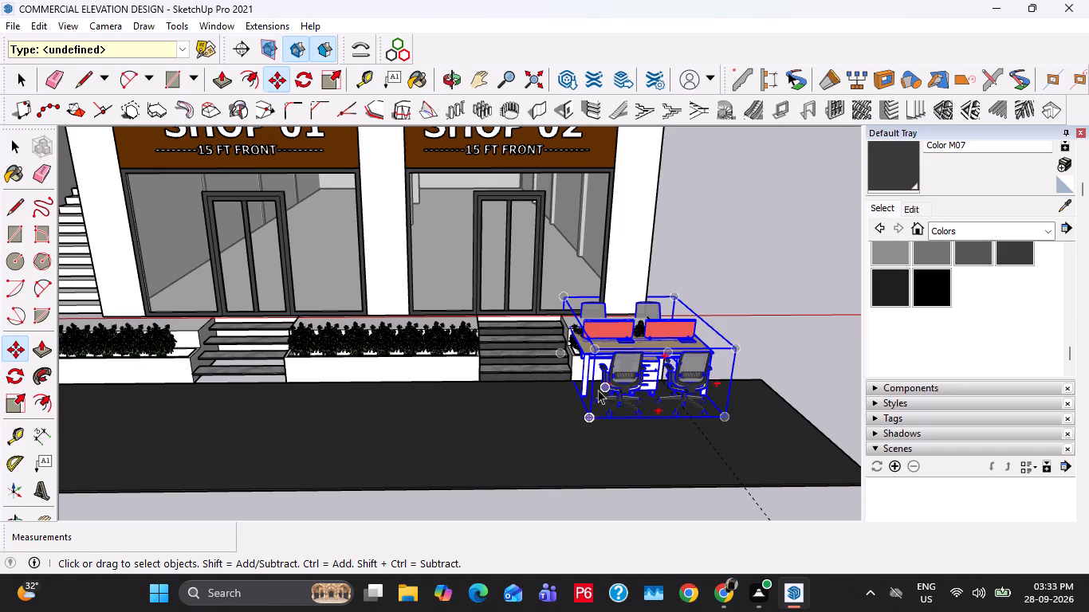
Move the office table about 30' 5" from the pavement onto the storey floor above the shop signs, near the potted plants.
{"action": "scroll", "coordinate": [601, 481], "scroll_direction": "up", "scroll_amount": 10}
{"action": "middle_click_drag", "start_coordinate": [551, 397], "coordinate": [642, 461]}
{"action": "scroll", "coordinate": [621, 411], "scroll_direction": "up", "scroll_amount": 3}
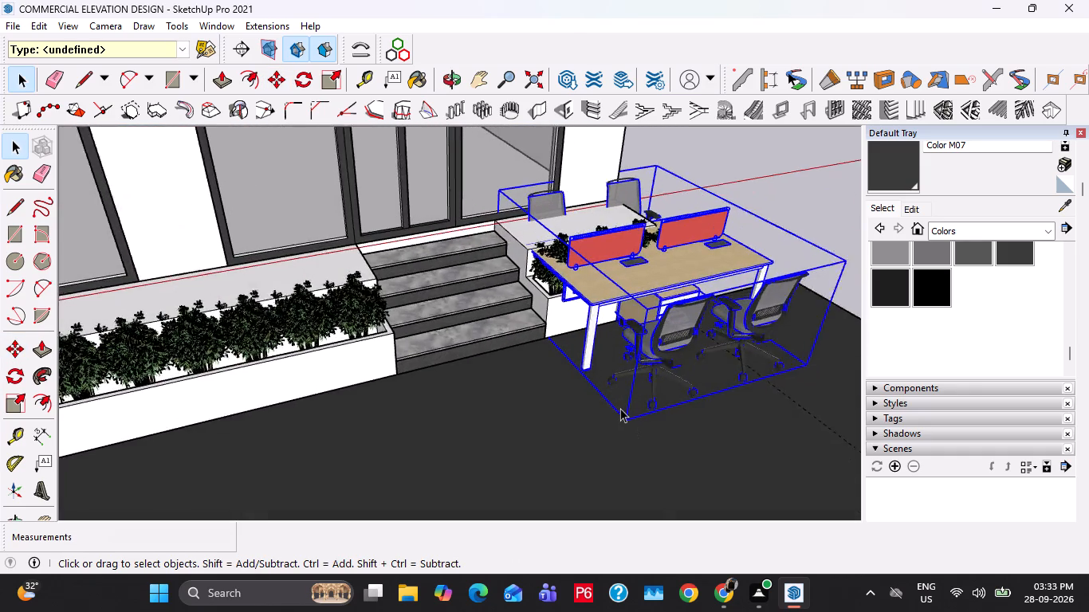
{"action": "scroll", "coordinate": [620, 408], "scroll_direction": "up", "scroll_amount": 3}
{"action": "key", "text": "m"}
{"action": "left_click", "coordinate": [571, 359]}
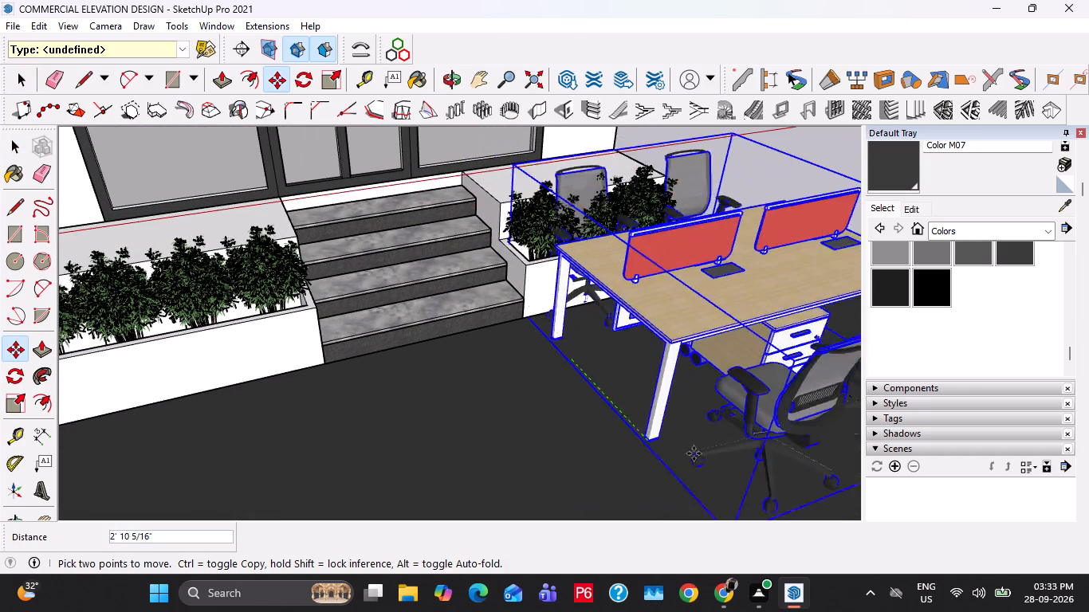
{"action": "scroll", "coordinate": [696, 453], "scroll_direction": "down", "scroll_amount": 19}
{"action": "middle_click_drag", "start_coordinate": [299, 389], "coordinate": [488, 464], "text": "shift"}
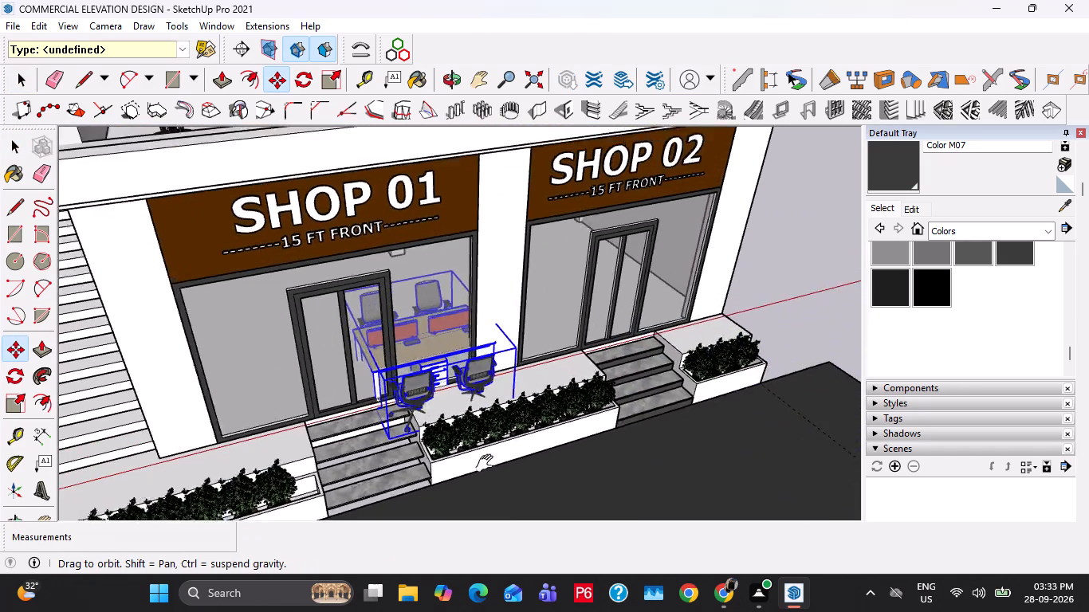
{"action": "middle_click_drag", "start_coordinate": [488, 464], "coordinate": [466, 562], "text": "shift"}
{"action": "scroll", "coordinate": [358, 289], "scroll_direction": "up", "scroll_amount": 12}
{"action": "middle_click_drag", "start_coordinate": [356, 293], "coordinate": [357, 296]}
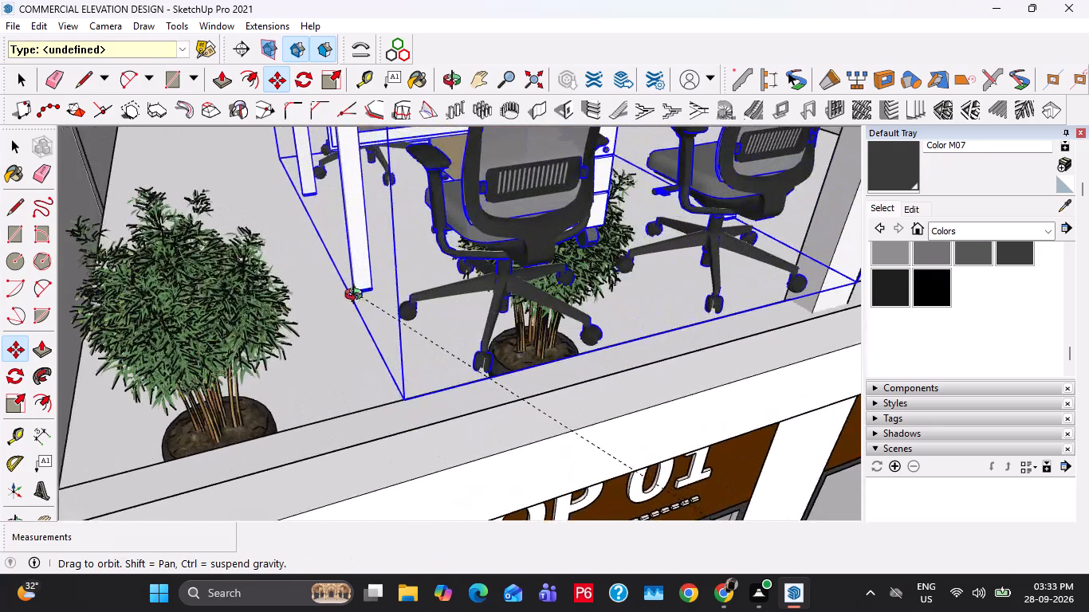
{"action": "middle_click_drag", "start_coordinate": [357, 296], "coordinate": [673, 270]}
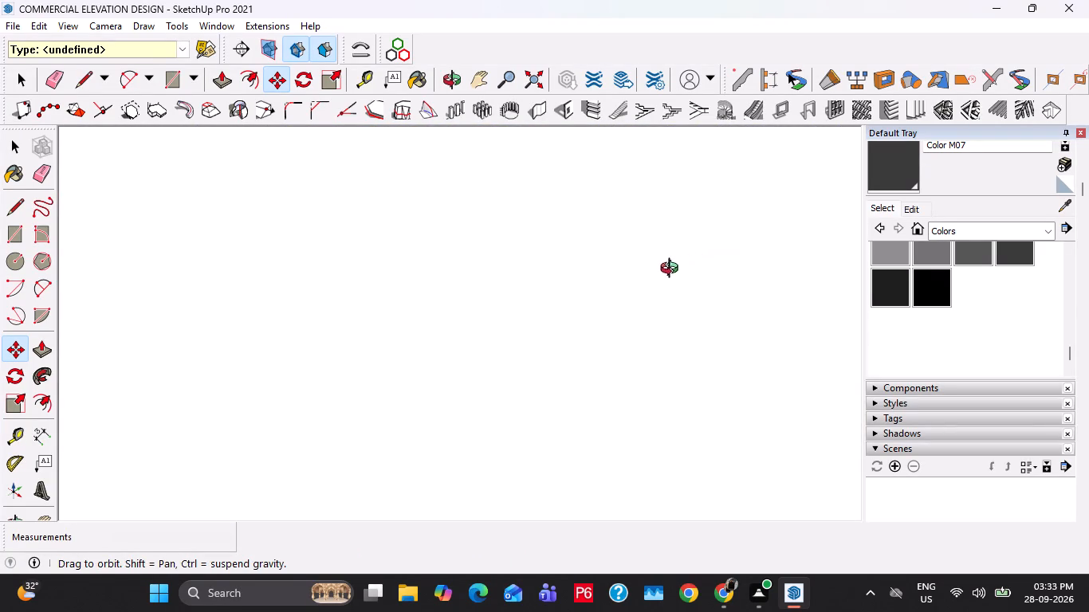
{"action": "middle_click_drag", "start_coordinate": [673, 270], "coordinate": [520, 377]}
{"action": "scroll", "coordinate": [380, 342], "scroll_direction": "up", "scroll_amount": 13}
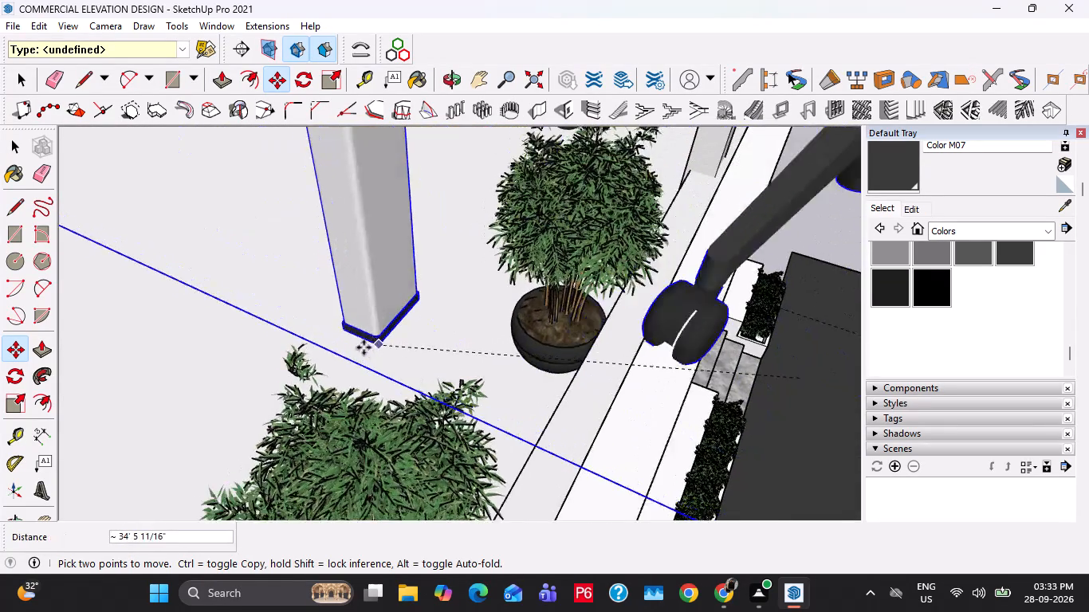
{"action": "scroll", "coordinate": [364, 347], "scroll_direction": "up", "scroll_amount": 20}
{"action": "scroll", "coordinate": [364, 347], "scroll_direction": "up", "scroll_amount": 19}
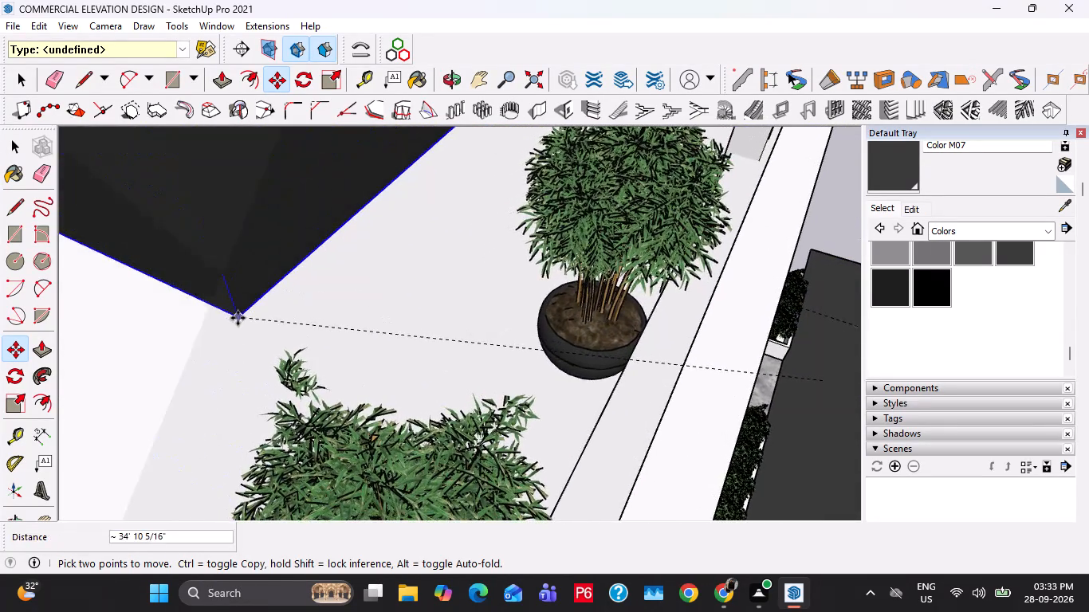
{"action": "scroll", "coordinate": [238, 318], "scroll_direction": "up", "scroll_amount": 7}
{"action": "middle_click_drag", "start_coordinate": [241, 320], "coordinate": [529, 280]}
{"action": "scroll", "coordinate": [529, 280], "scroll_direction": "up", "scroll_amount": 1}
{"action": "scroll", "coordinate": [538, 294], "scroll_direction": "down", "scroll_amount": 6}
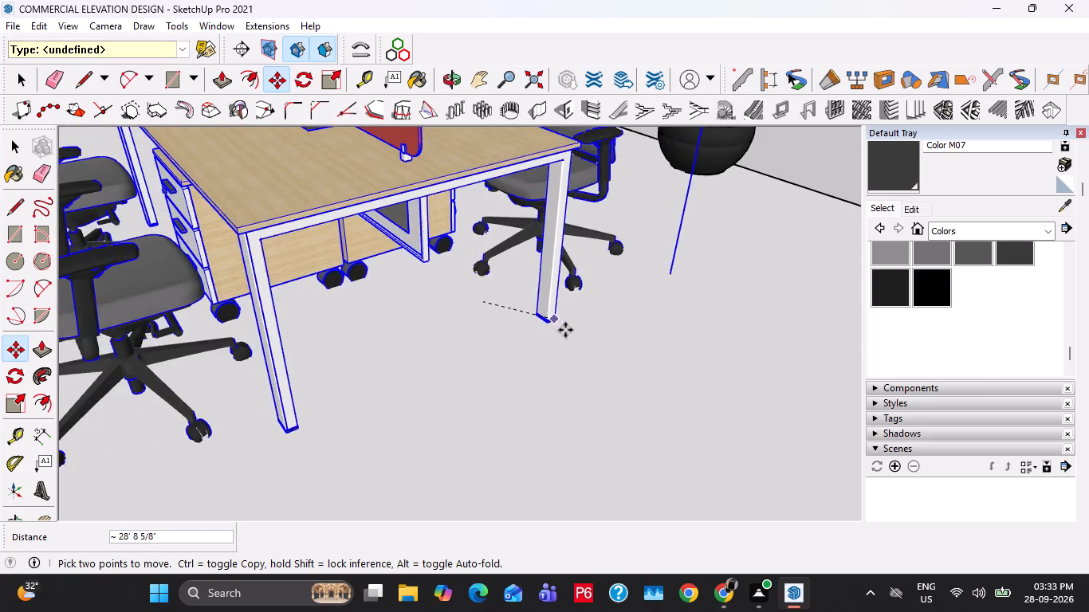
{"action": "middle_click_drag", "start_coordinate": [576, 333], "coordinate": [574, 432]}
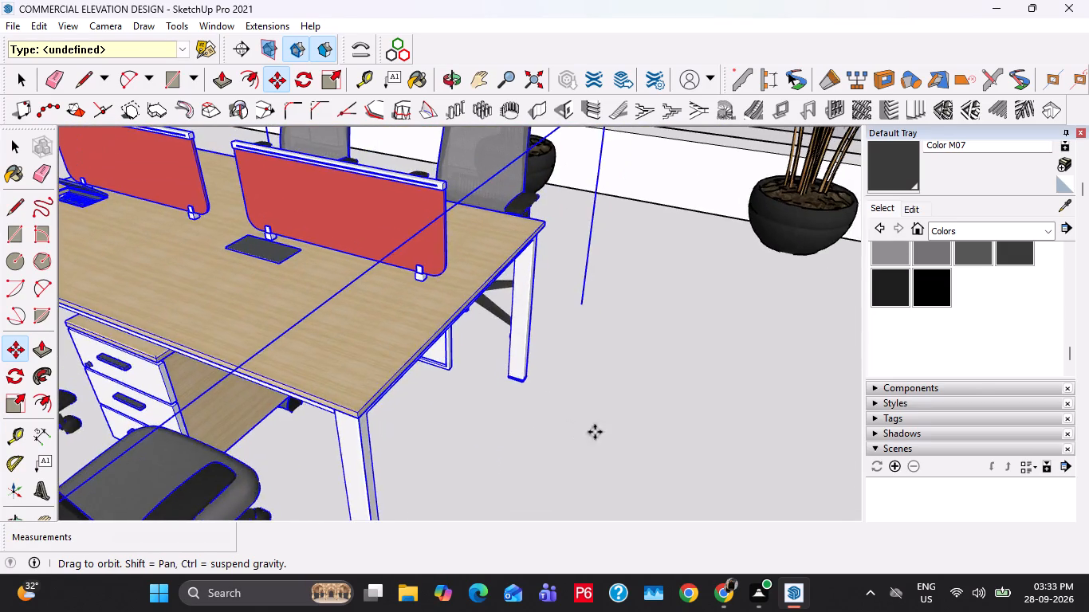
{"action": "scroll", "coordinate": [695, 371], "scroll_direction": "down", "scroll_amount": 4}
{"action": "scroll", "coordinate": [696, 371], "scroll_direction": "up", "scroll_amount": 2}
{"action": "middle_click_drag", "start_coordinate": [696, 371], "coordinate": [604, 413]}
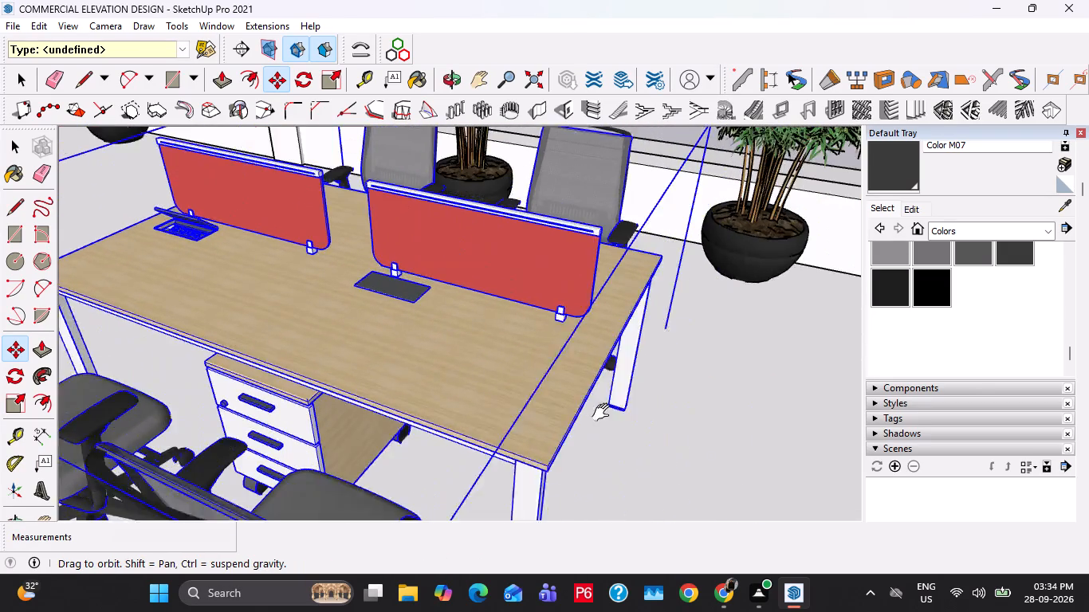
{"action": "middle_click_drag", "start_coordinate": [604, 413], "coordinate": [578, 451]}
{"action": "scroll", "coordinate": [698, 405], "scroll_direction": "down", "scroll_amount": 1, "text": "shift"}
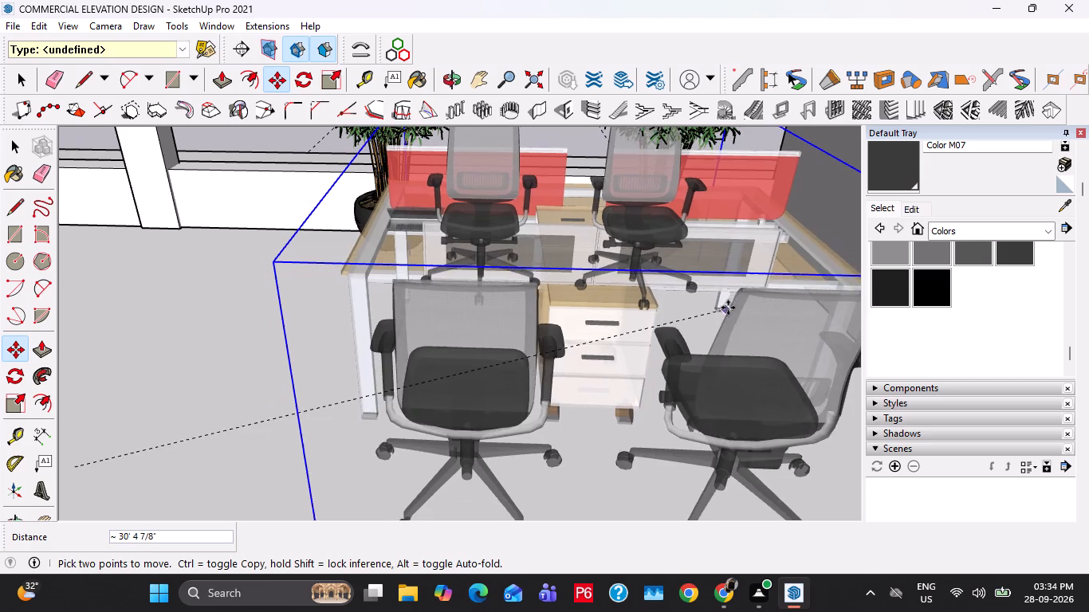
{"action": "left_click", "coordinate": [728, 308]}
Shift the office table slightly along the red axis on the upper-storey floor.
{"action": "middle_click_drag", "start_coordinate": [458, 399], "coordinate": [669, 353]}
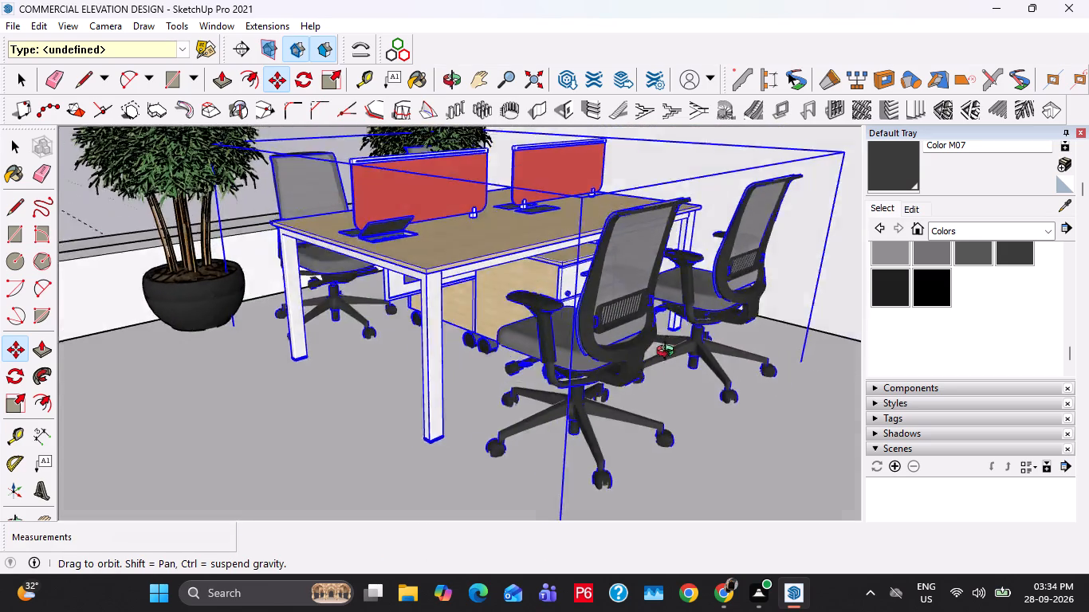
{"action": "middle_click_drag", "start_coordinate": [669, 353], "coordinate": [943, 265]}
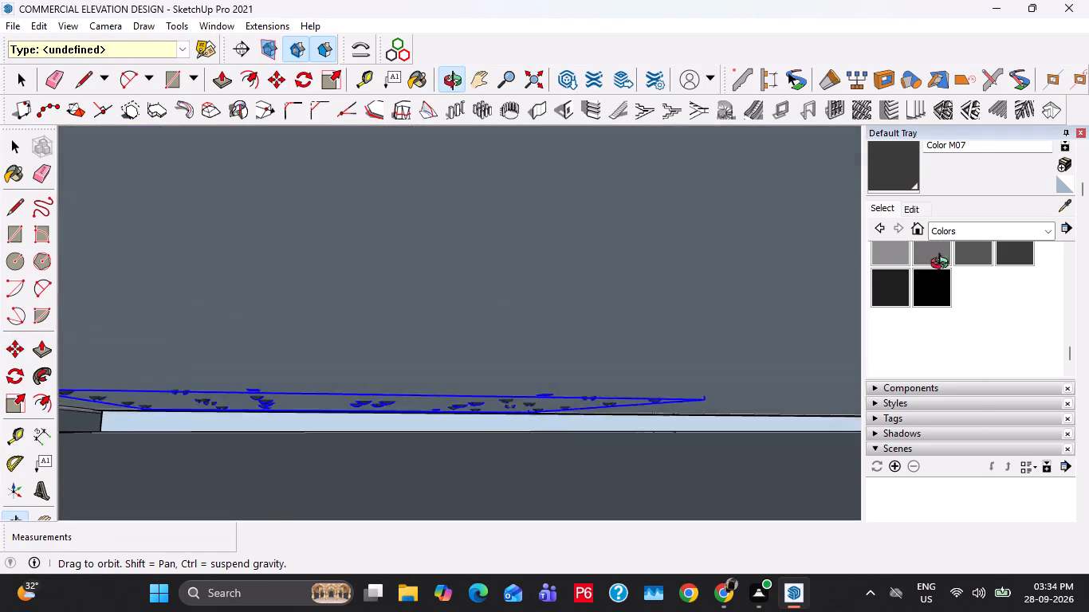
{"action": "middle_click_drag", "start_coordinate": [943, 265], "coordinate": [960, 308]}
{"action": "middle_click_drag", "start_coordinate": [338, 316], "coordinate": [473, 452]}
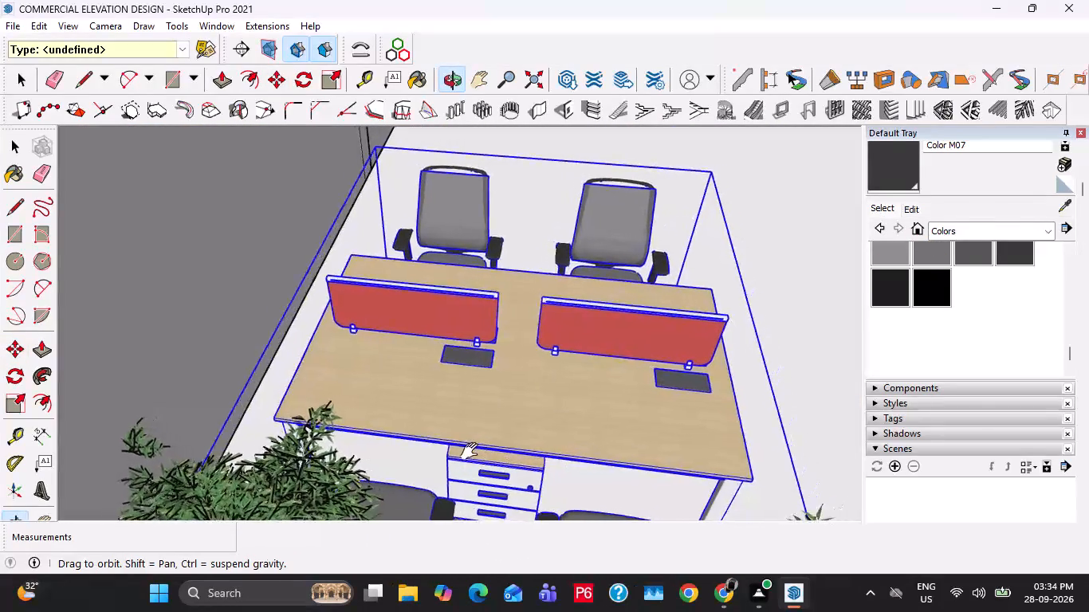
{"action": "middle_click_drag", "start_coordinate": [473, 452], "coordinate": [458, 448]}
{"action": "left_click", "coordinate": [785, 405]}
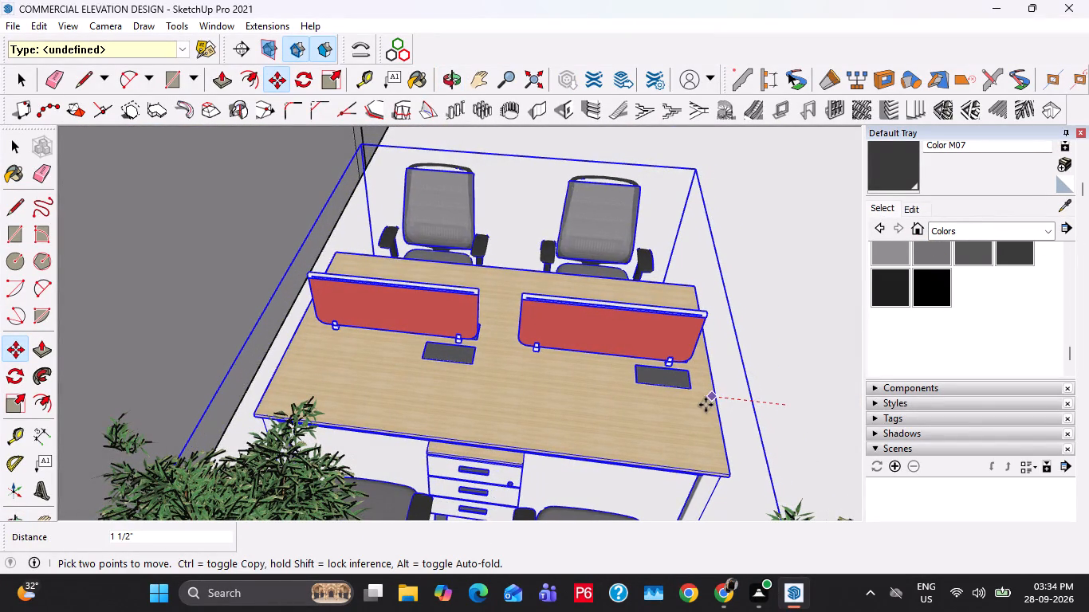
{"action": "left_click", "coordinate": [686, 402]}
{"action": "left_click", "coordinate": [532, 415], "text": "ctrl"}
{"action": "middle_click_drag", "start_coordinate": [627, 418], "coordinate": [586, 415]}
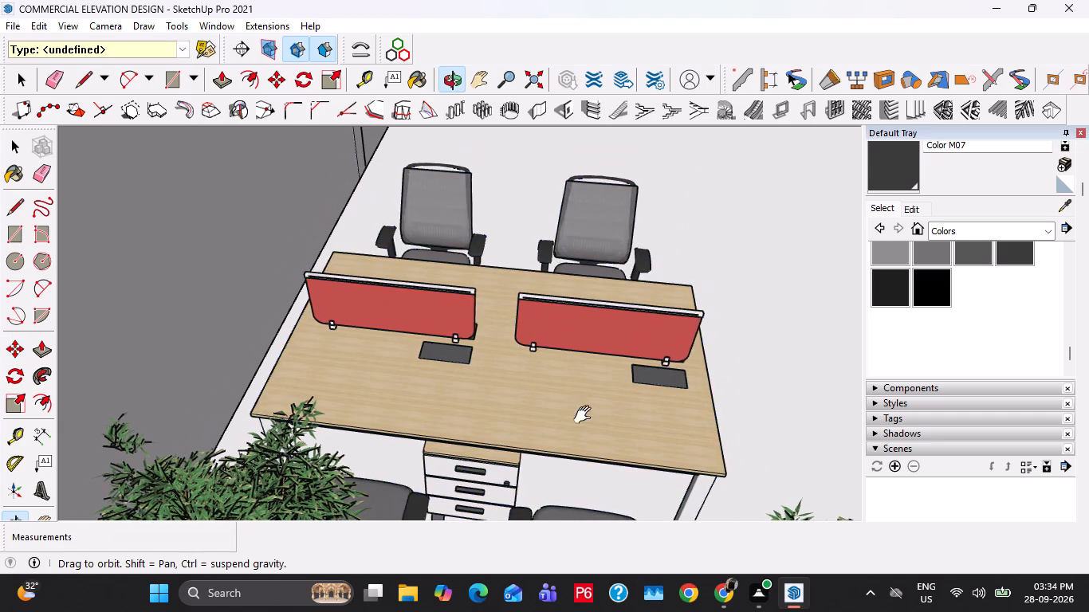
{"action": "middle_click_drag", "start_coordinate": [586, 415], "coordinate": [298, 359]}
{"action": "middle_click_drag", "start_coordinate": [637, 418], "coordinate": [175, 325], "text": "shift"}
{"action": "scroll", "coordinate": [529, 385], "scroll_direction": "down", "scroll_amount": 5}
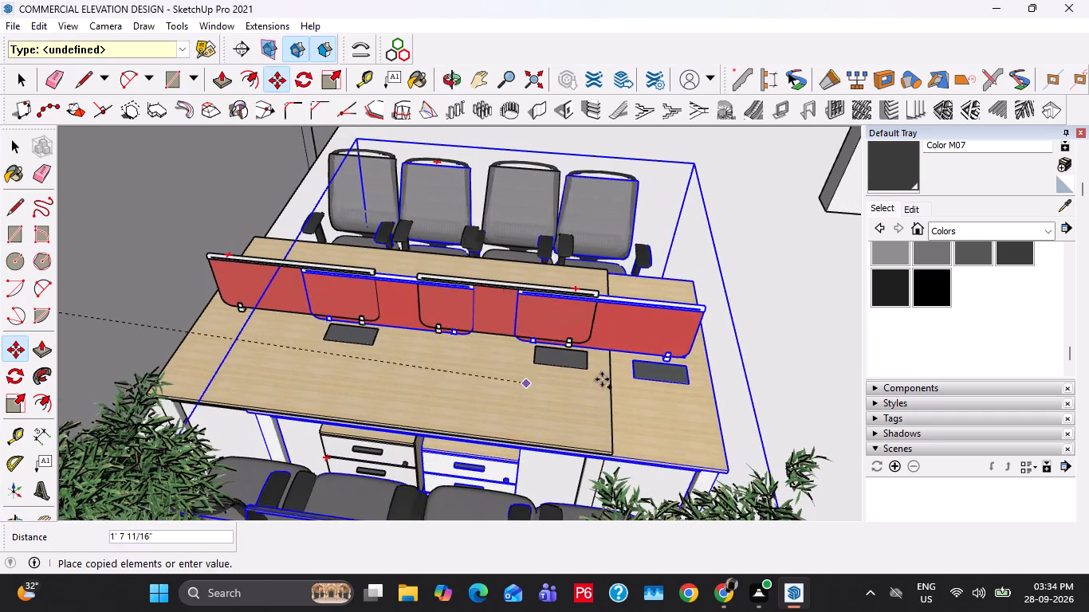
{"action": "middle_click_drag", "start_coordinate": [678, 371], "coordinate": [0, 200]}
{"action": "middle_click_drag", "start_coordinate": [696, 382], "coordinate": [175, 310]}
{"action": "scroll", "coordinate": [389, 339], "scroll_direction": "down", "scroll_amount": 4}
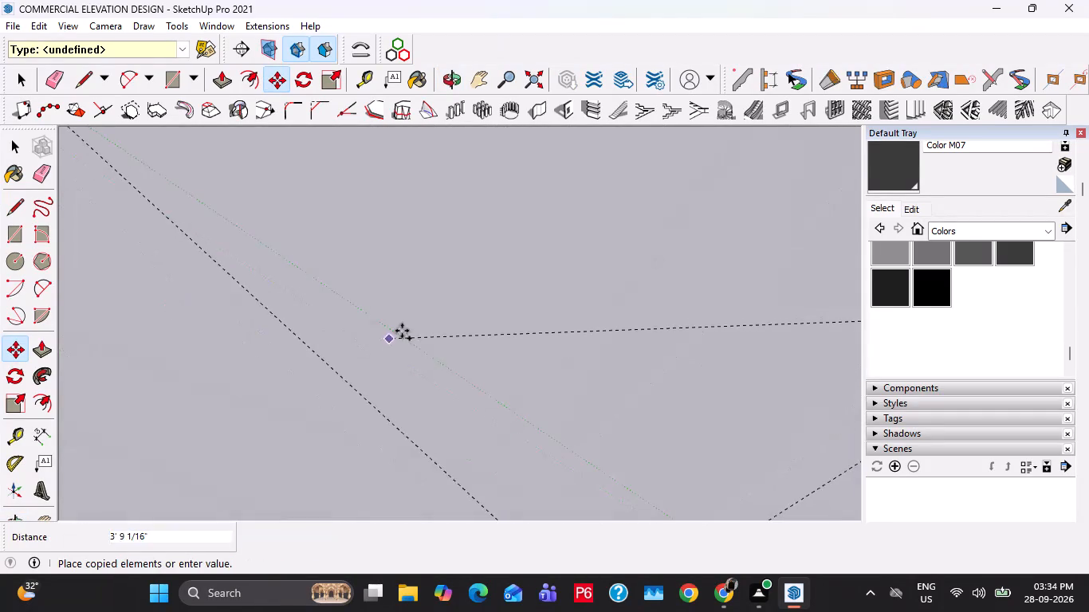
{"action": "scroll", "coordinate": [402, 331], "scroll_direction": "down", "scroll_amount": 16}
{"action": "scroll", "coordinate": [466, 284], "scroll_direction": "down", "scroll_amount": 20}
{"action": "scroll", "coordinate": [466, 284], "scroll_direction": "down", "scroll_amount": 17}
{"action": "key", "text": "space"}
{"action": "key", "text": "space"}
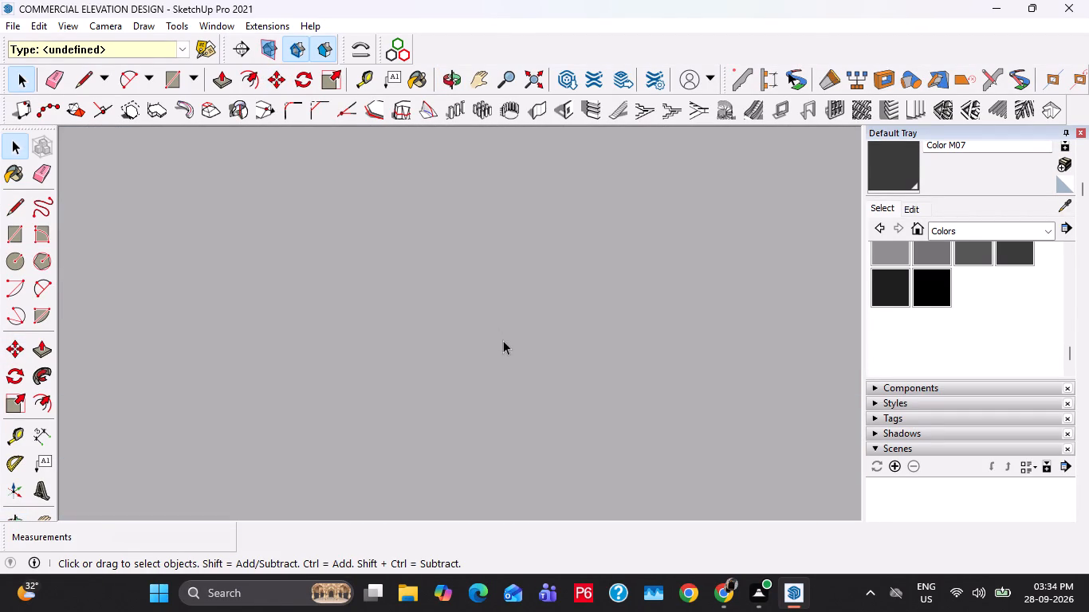
Copy the office table about 9' 8 5/8" along the red axis and repeat the copy as an x4 array.
{"action": "scroll", "coordinate": [503, 340], "scroll_direction": "down", "scroll_amount": 20}
{"action": "scroll", "coordinate": [503, 340], "scroll_direction": "down", "scroll_amount": 20}
{"action": "scroll", "coordinate": [503, 340], "scroll_direction": "down", "scroll_amount": 20}
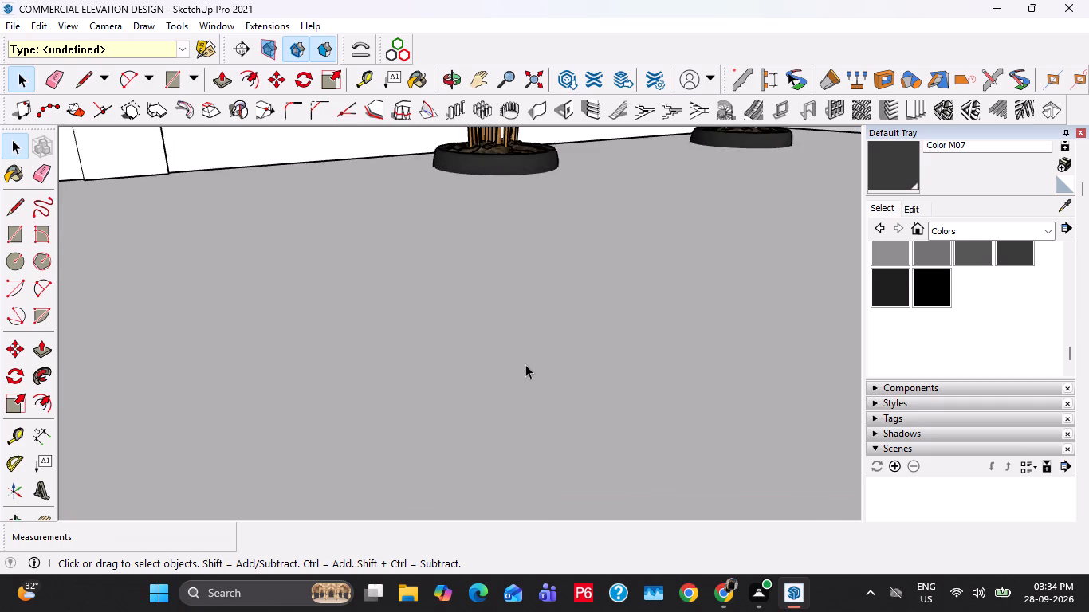
{"action": "scroll", "coordinate": [525, 364], "scroll_direction": "down", "scroll_amount": 15}
{"action": "middle_click_drag", "start_coordinate": [540, 404], "coordinate": [537, 112]}
{"action": "middle_click_drag", "start_coordinate": [604, 394], "coordinate": [545, 134], "text": "shift"}
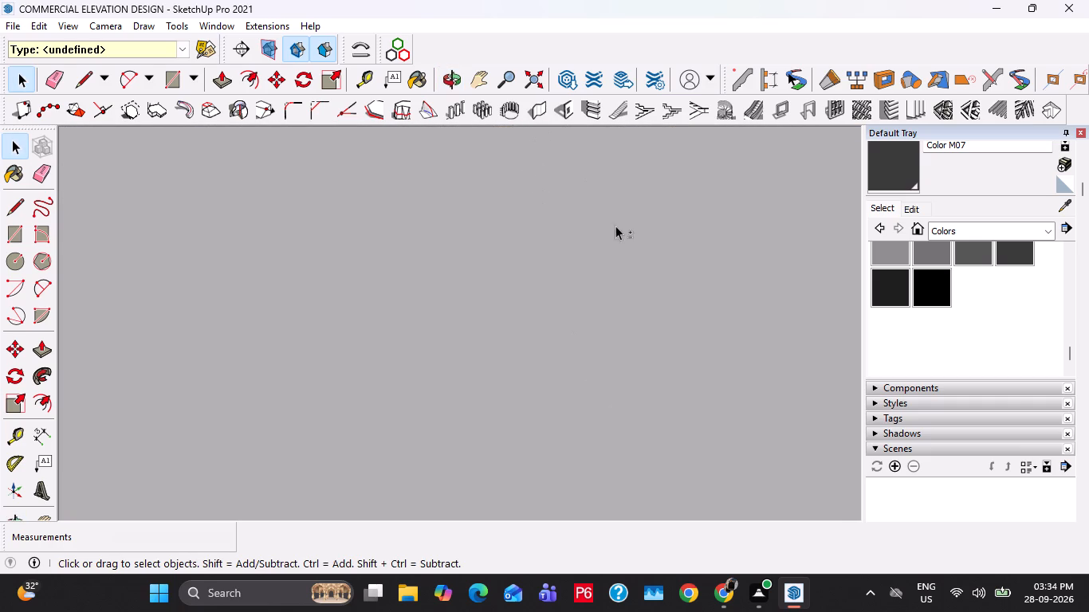
{"action": "scroll", "coordinate": [625, 417], "scroll_direction": "up", "scroll_amount": 15, "text": "shift"}
{"action": "middle_click_drag", "start_coordinate": [639, 467], "coordinate": [625, 431]}
{"action": "scroll", "coordinate": [626, 434], "scroll_direction": "up", "scroll_amount": 5}
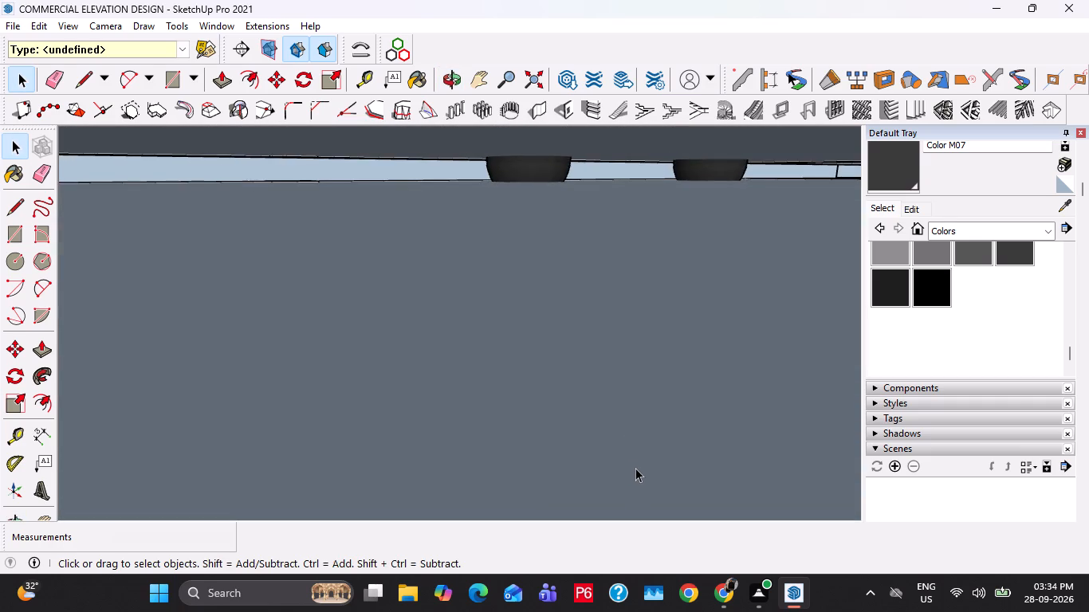
{"action": "scroll", "coordinate": [635, 468], "scroll_direction": "up", "scroll_amount": 7}
{"action": "scroll", "coordinate": [635, 475], "scroll_direction": "up", "scroll_amount": 17}
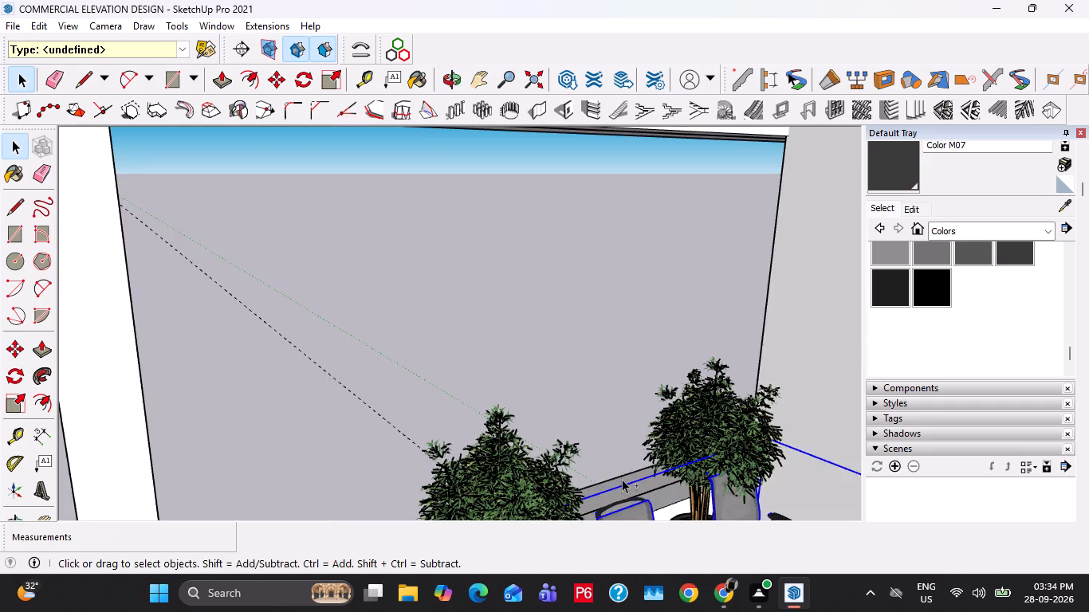
{"action": "middle_click_drag", "start_coordinate": [619, 478], "coordinate": [558, 230], "text": "shift"}
{"action": "scroll", "coordinate": [685, 366], "scroll_direction": "up", "scroll_amount": 1}
{"action": "middle_click_drag", "start_coordinate": [670, 367], "coordinate": [594, 360]}
{"action": "scroll", "coordinate": [549, 355], "scroll_direction": "down", "scroll_amount": 11}
{"action": "middle_click_drag", "start_coordinate": [675, 382], "coordinate": [638, 383]}
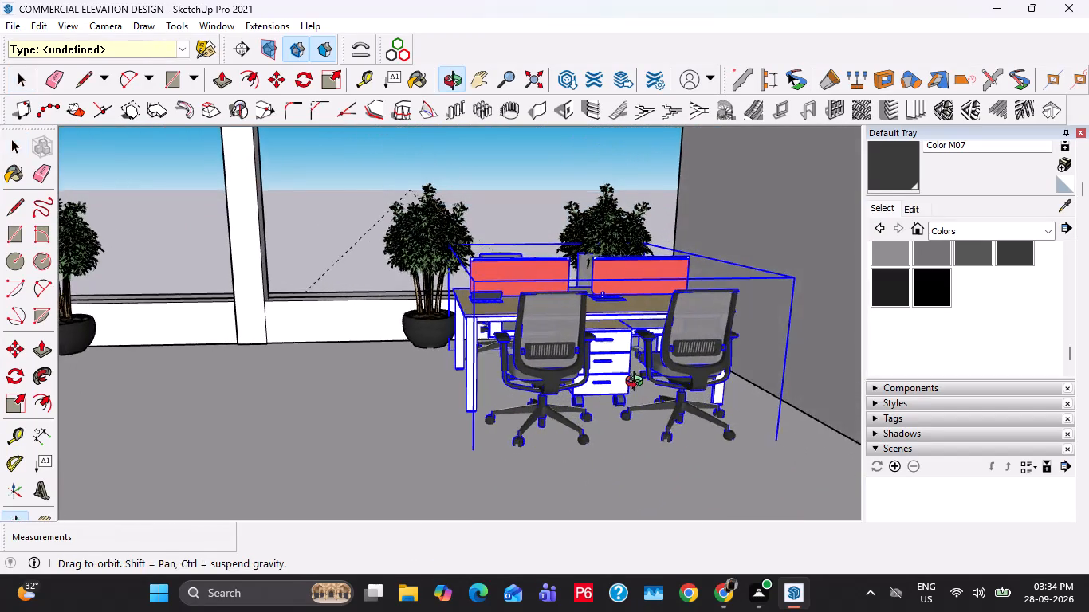
{"action": "middle_click_drag", "start_coordinate": [638, 383], "coordinate": [630, 385]}
{"action": "scroll", "coordinate": [603, 404], "scroll_direction": "down", "scroll_amount": 1}
{"action": "key", "text": "m"}
{"action": "left_click", "coordinate": [706, 478]}
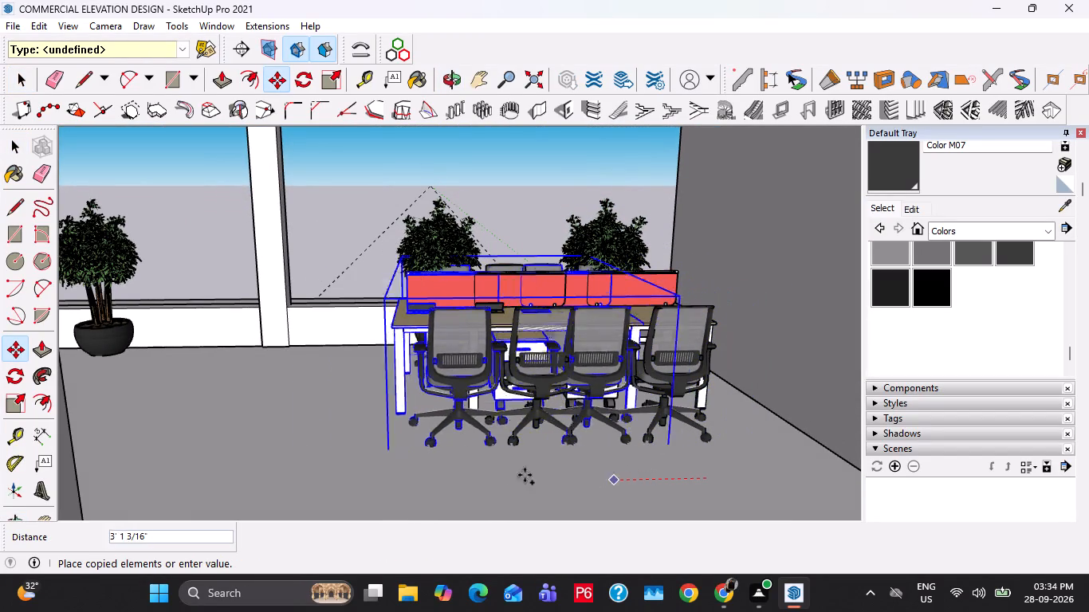
{"action": "middle_click_drag", "start_coordinate": [434, 475], "coordinate": [426, 471], "text": "shift"}
{"action": "scroll", "coordinate": [478, 471], "scroll_direction": "down", "scroll_amount": 1, "text": "shift"}
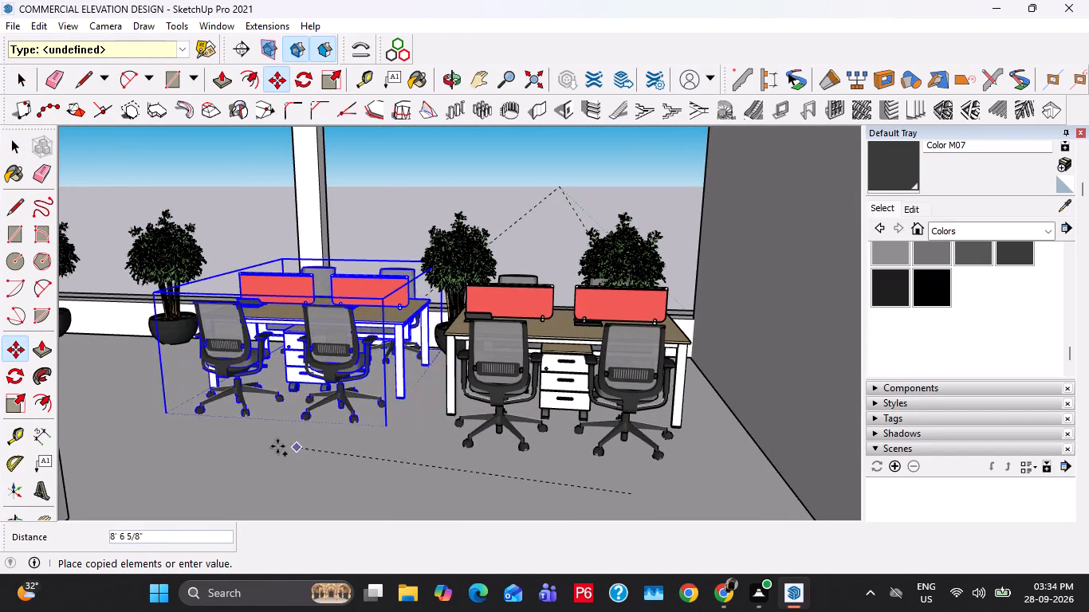
{"action": "left_click", "coordinate": [208, 461]}
{"action": "key", "text": "x"}
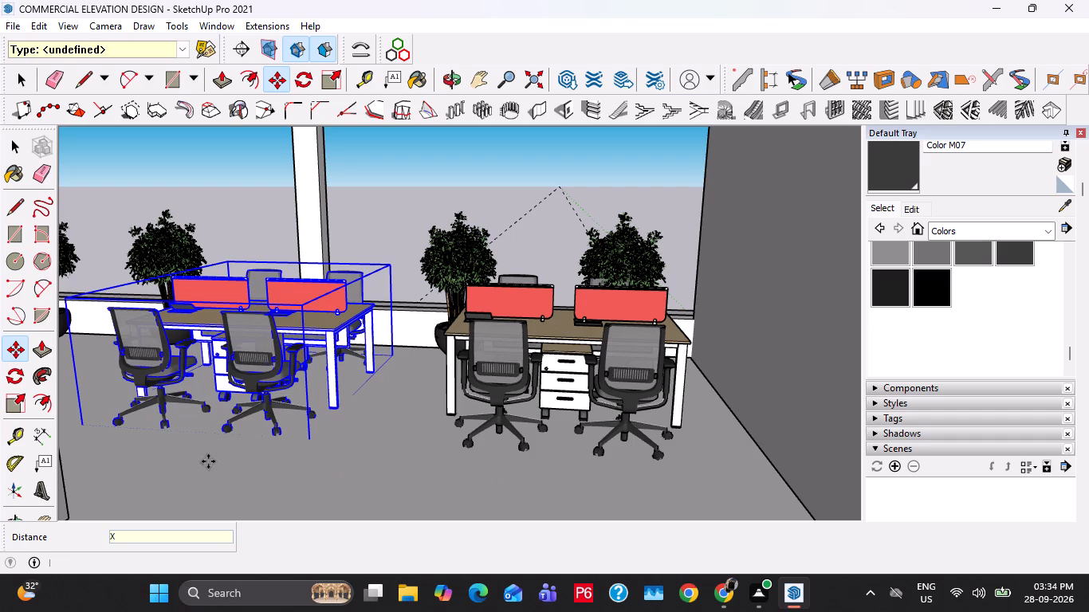
{"action": "key", "text": "4"}
{"action": "key", "text": "Return"}
Delete the two office table copies that lie outside the building beyond the SHOP 02 side wall.
{"action": "middle_click_drag", "start_coordinate": [308, 414], "coordinate": [440, 440]}
{"action": "middle_click_drag", "start_coordinate": [440, 440], "coordinate": [521, 433]}
{"action": "scroll", "coordinate": [539, 377], "scroll_direction": "down", "scroll_amount": 4}
{"action": "middle_click_drag", "start_coordinate": [342, 362], "coordinate": [700, 396]}
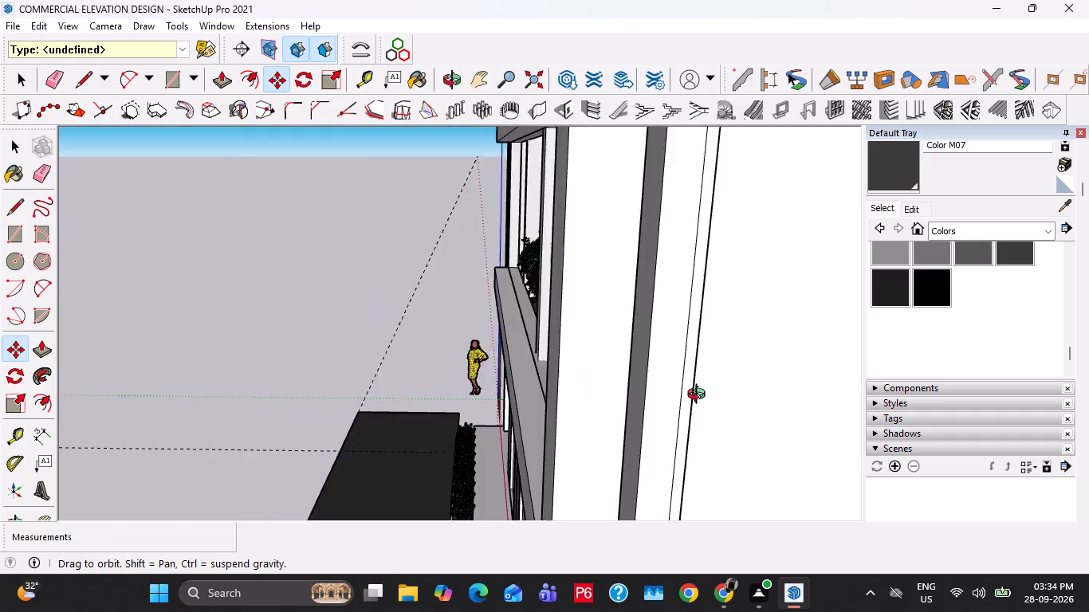
{"action": "middle_click_drag", "start_coordinate": [700, 396], "coordinate": [973, 425]}
{"action": "middle_click_drag", "start_coordinate": [724, 380], "coordinate": [562, 404], "text": "shift"}
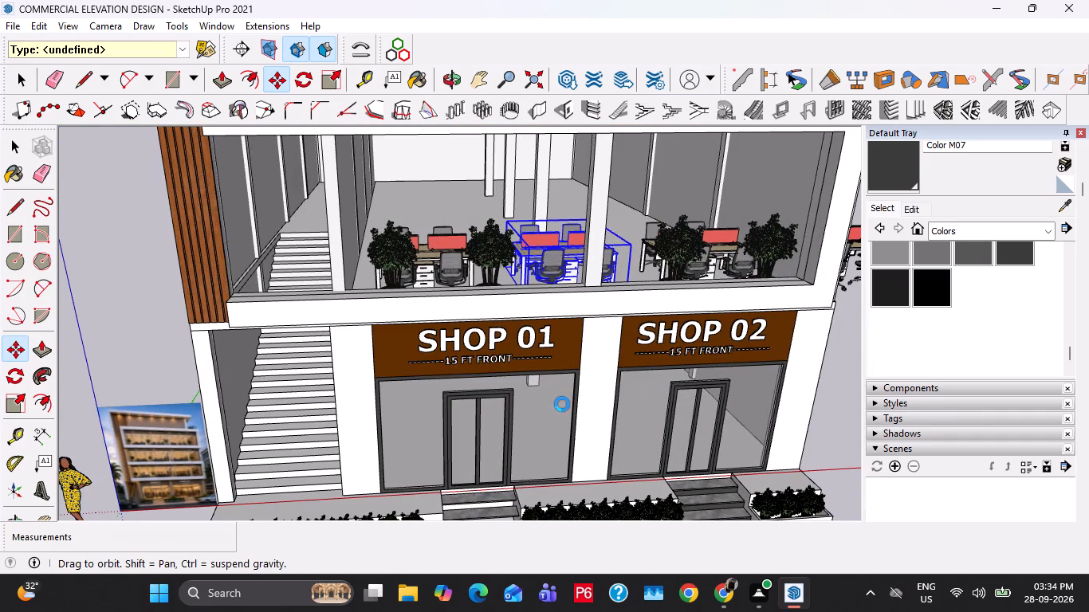
{"action": "middle_click_drag", "start_coordinate": [562, 404], "coordinate": [560, 404], "text": "shift"}
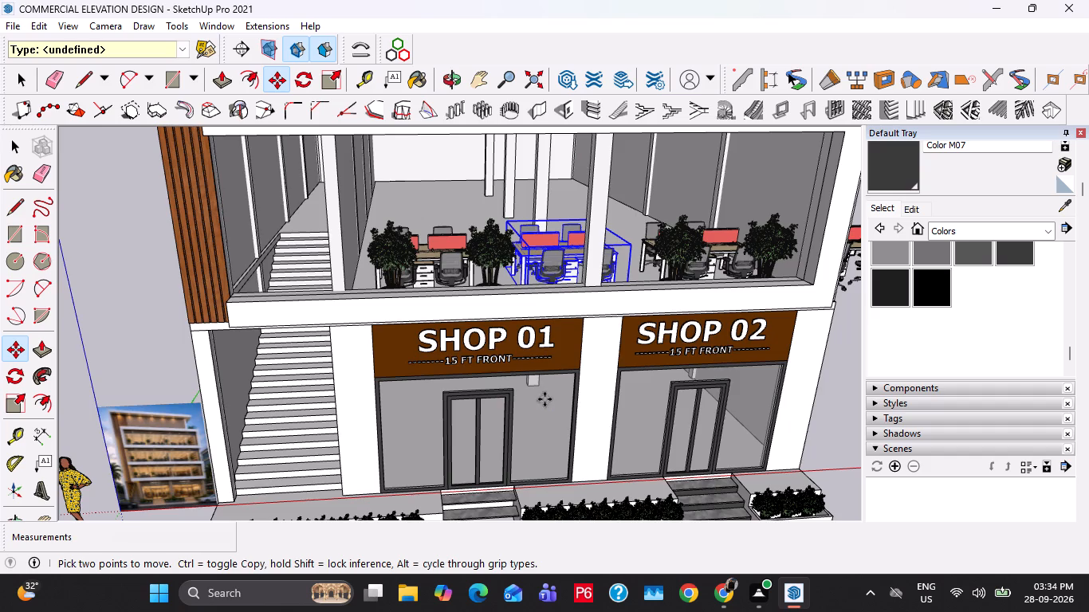
{"action": "key", "text": "space"}
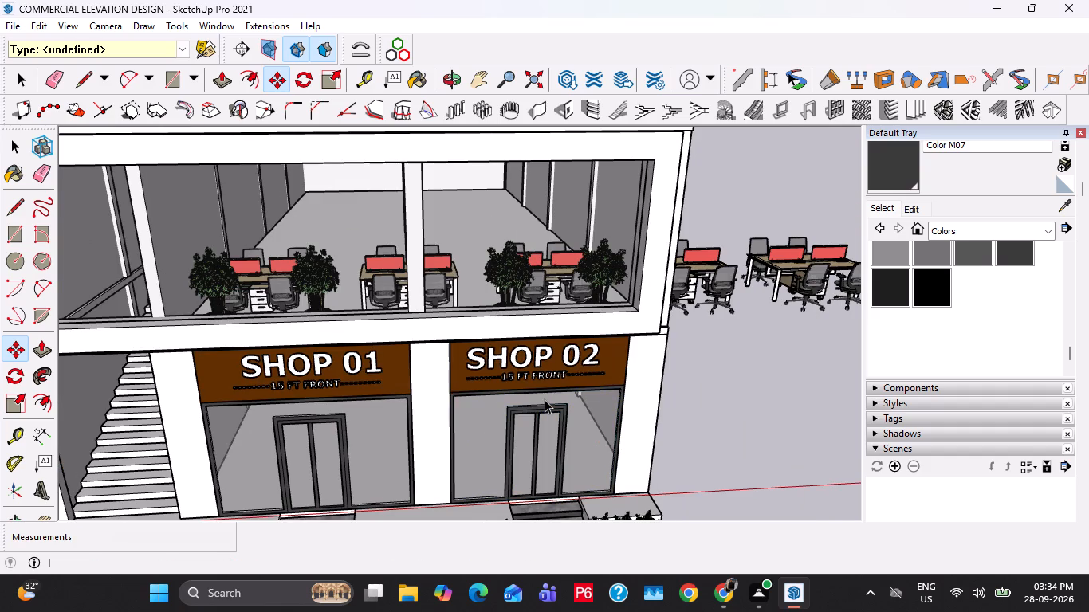
{"action": "middle_click_drag", "start_coordinate": [822, 367], "coordinate": [508, 382], "text": "shift"}
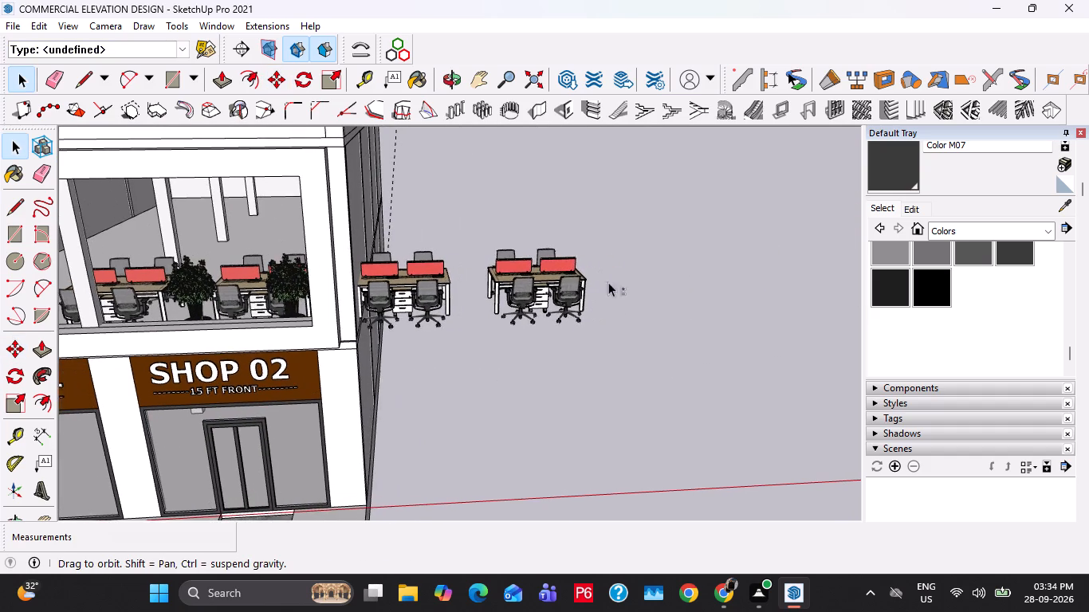
{"action": "left_click_drag", "start_coordinate": [640, 246], "coordinate": [423, 320]}
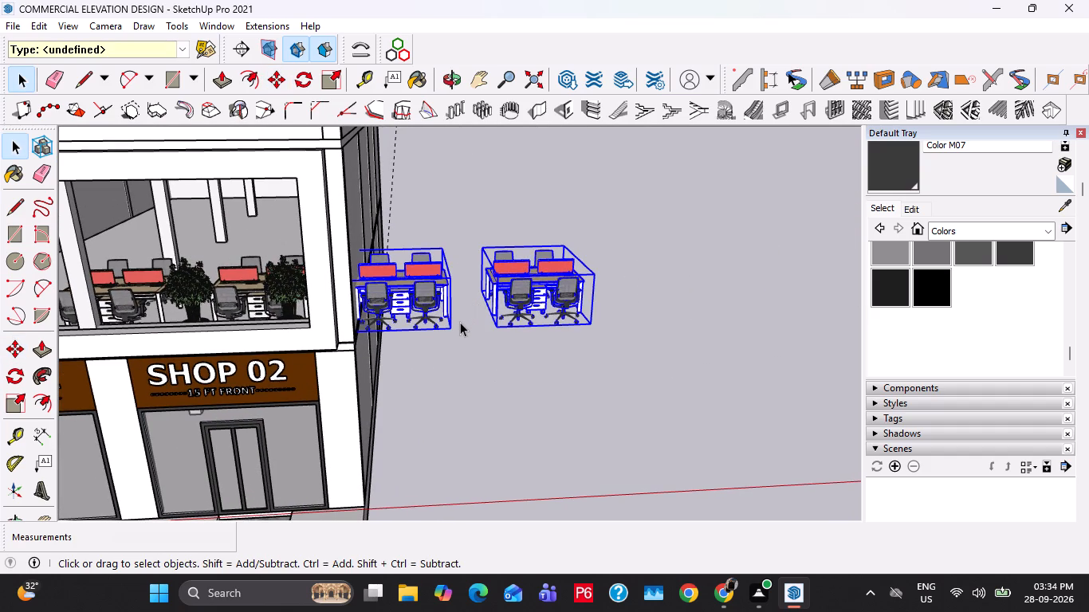
{"action": "key", "text": "Delete"}
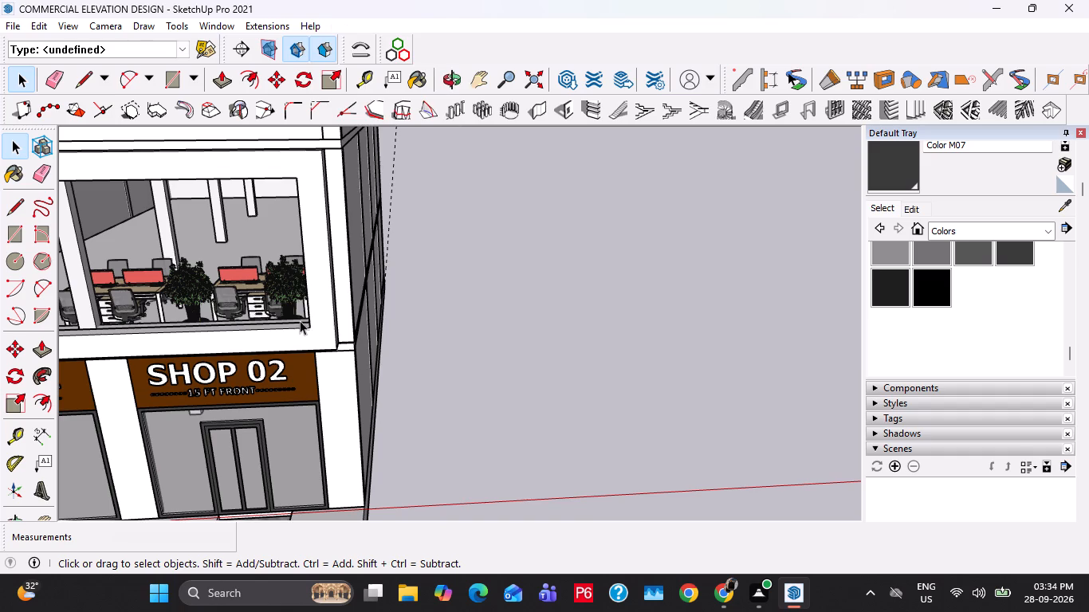
Hide the frame of the storey above the shops and group the three office tables standing behind it.
{"action": "right_click", "coordinate": [300, 320]}
{"action": "left_click", "coordinate": [336, 67]}
{"action": "middle_click_drag", "start_coordinate": [201, 320], "coordinate": [330, 329]}
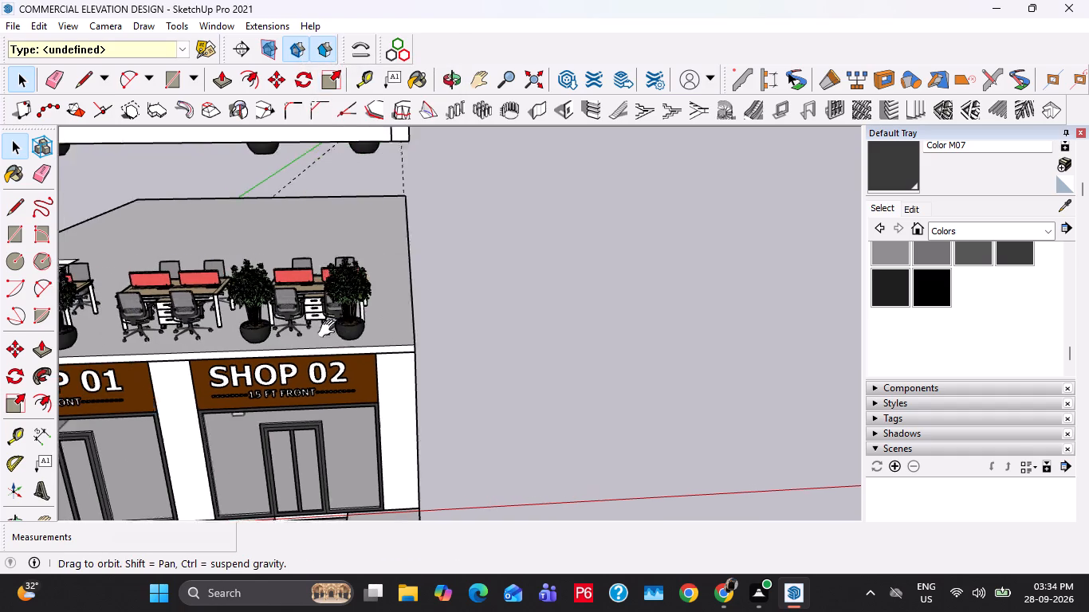
{"action": "middle_click_drag", "start_coordinate": [330, 329], "coordinate": [366, 335]}
{"action": "left_click", "coordinate": [373, 293]}
{"action": "left_click", "coordinate": [231, 312], "text": "ctrl"}
{"action": "left_click", "coordinate": [86, 270], "text": "ctrl"}
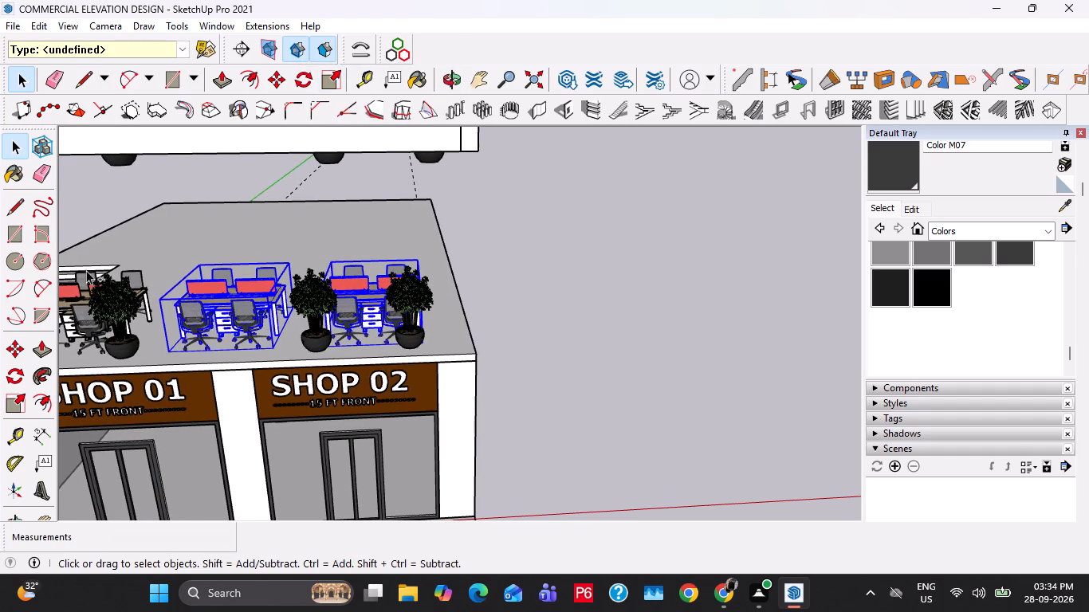
{"action": "right_click", "coordinate": [84, 270]}
{"action": "left_click", "coordinate": [149, 430]}
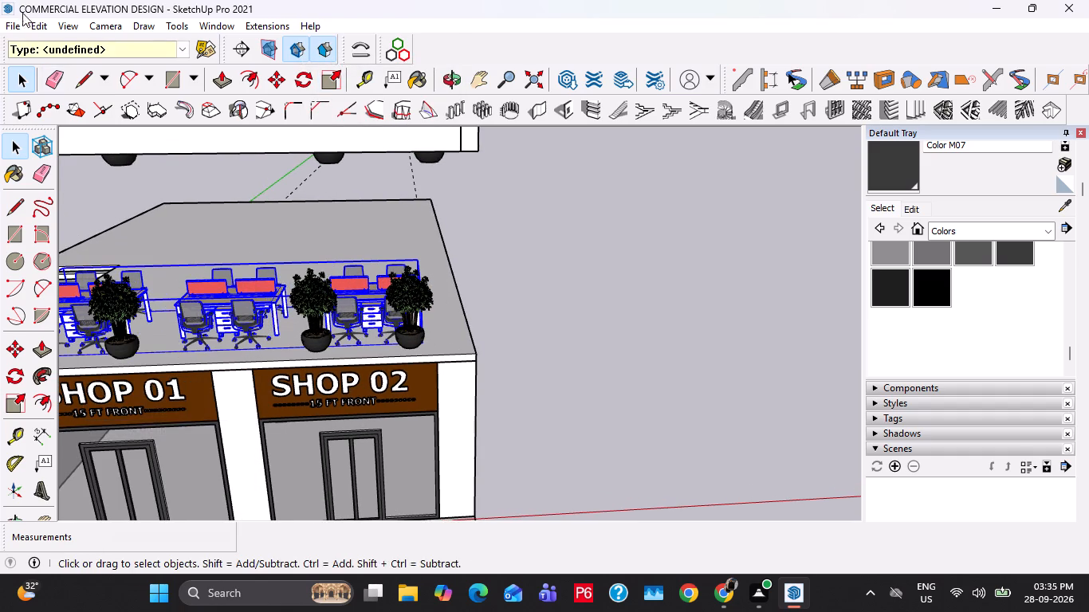
Unhide the last hidden geometry to restore the storey frame above the shops.
{"action": "left_click", "coordinate": [29, 27]}
{"action": "left_click", "coordinate": [94, 282]}
{"action": "left_click", "coordinate": [315, 291]}
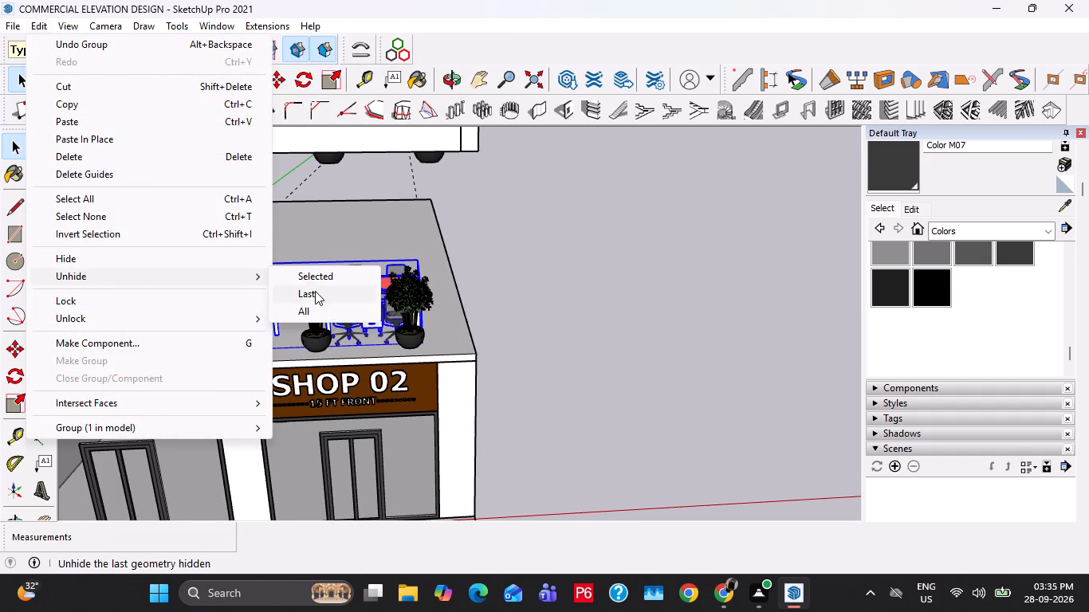
Copy the office table group straight up one storey, using the building's slab corner beside SHOP 02 as reference.
{"action": "scroll", "coordinate": [470, 355], "scroll_direction": "up", "scroll_amount": 5}
{"action": "middle_click_drag", "start_coordinate": [484, 353], "coordinate": [431, 360]}
{"action": "scroll", "coordinate": [466, 364], "scroll_direction": "up", "scroll_amount": 2}
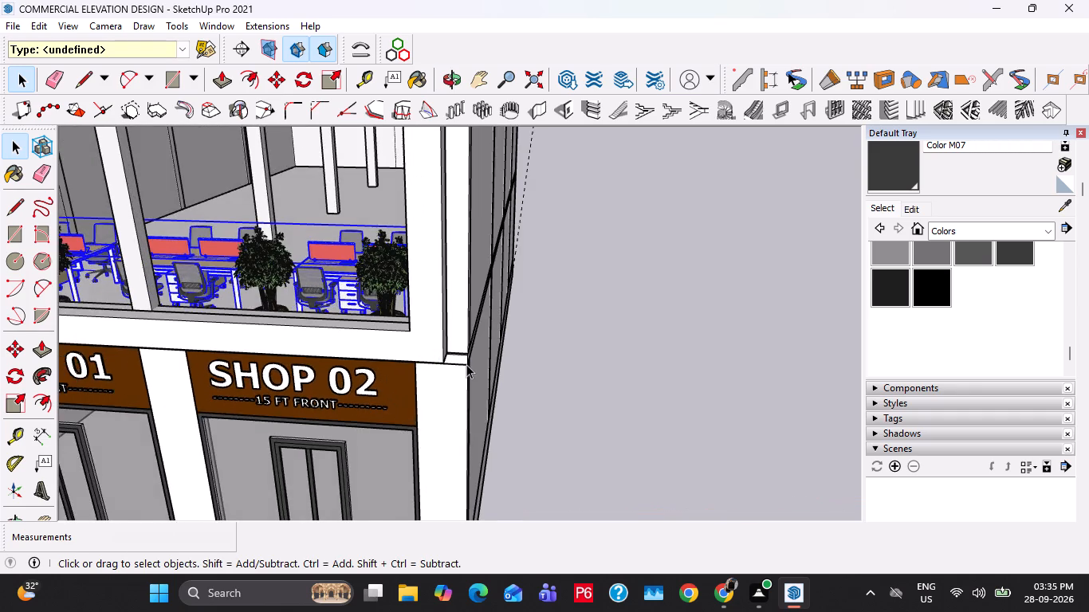
{"action": "scroll", "coordinate": [466, 364], "scroll_direction": "up", "scroll_amount": 3}
{"action": "key", "text": "m"}
{"action": "left_click", "coordinate": [470, 370]}
{"action": "scroll", "coordinate": [474, 342], "scroll_direction": "down", "scroll_amount": 6}
{"action": "middle_click_drag", "start_coordinate": [474, 341], "coordinate": [473, 341]}
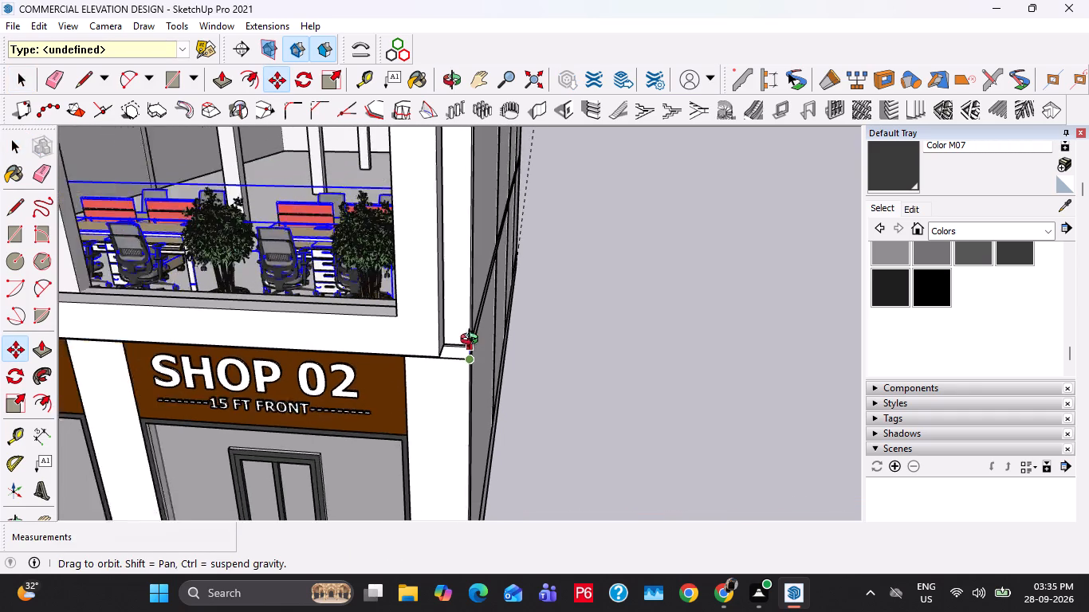
{"action": "middle_click_drag", "start_coordinate": [473, 341], "coordinate": [489, 528]}
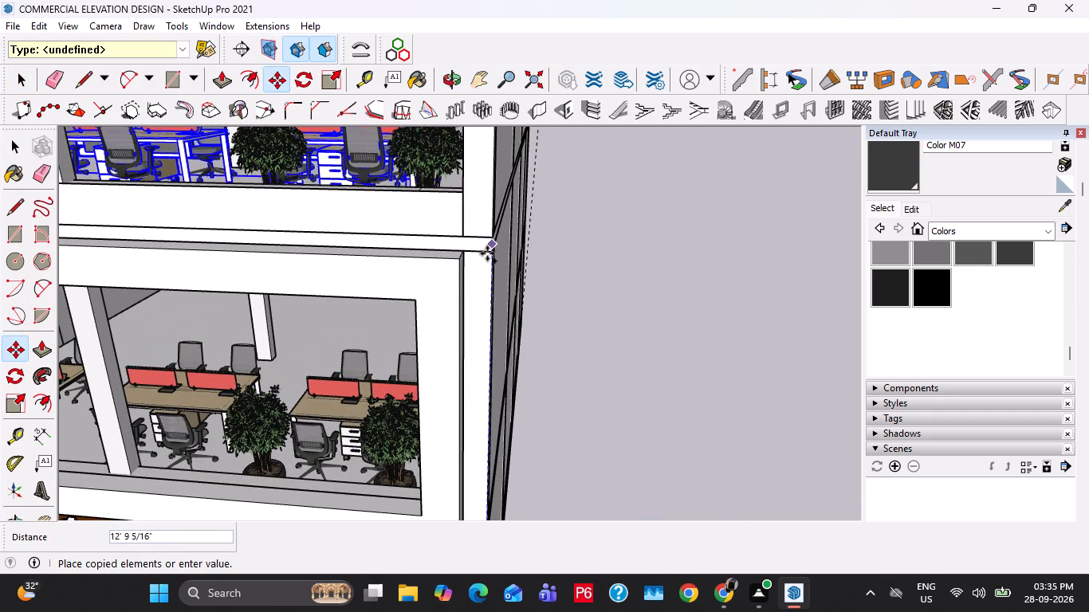
{"action": "left_click", "coordinate": [487, 253]}
{"action": "scroll", "coordinate": [494, 257], "scroll_direction": "down", "scroll_amount": 7}
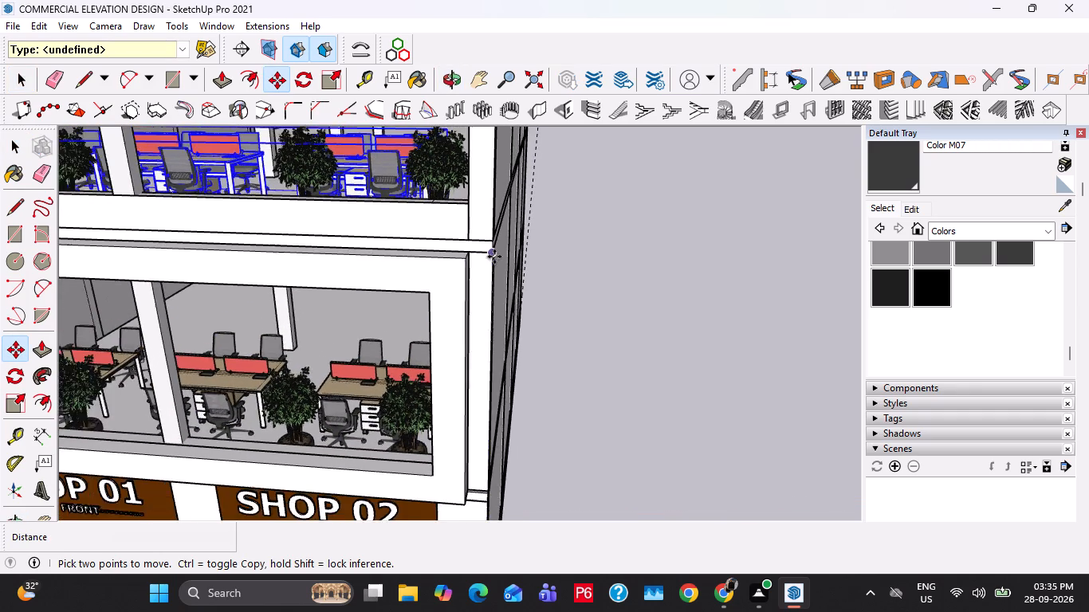
Copy the office table group another 12' 6" up onto the next storey, snapping between slab corners.
{"action": "middle_click_drag", "start_coordinate": [372, 265], "coordinate": [462, 336]}
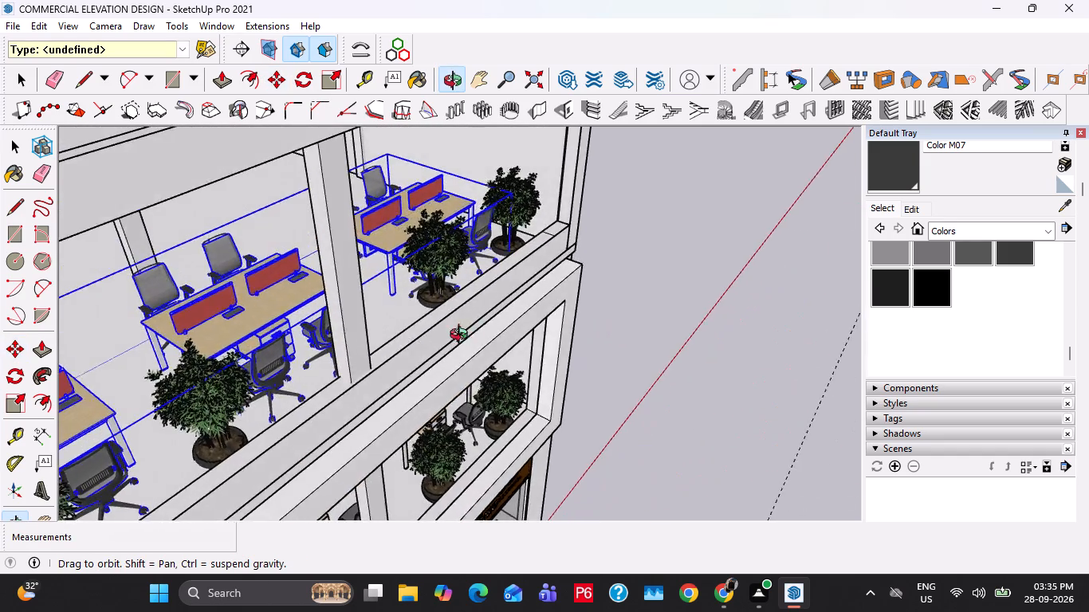
{"action": "middle_click_drag", "start_coordinate": [462, 336], "coordinate": [434, 333]}
{"action": "scroll", "coordinate": [427, 326], "scroll_direction": "down", "scroll_amount": 20}
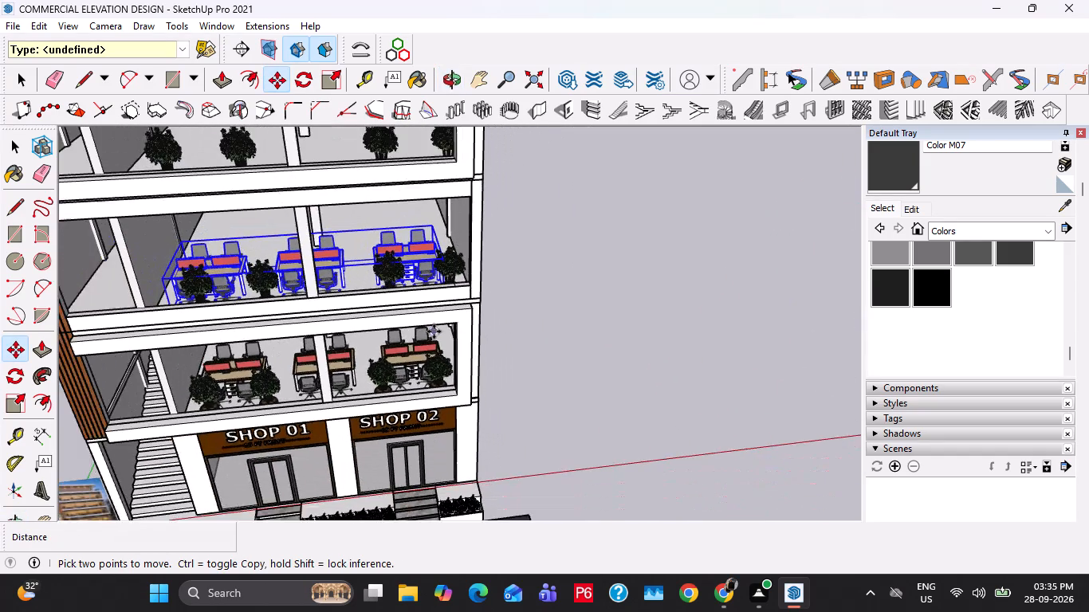
{"action": "scroll", "coordinate": [434, 331], "scroll_direction": "down", "scroll_amount": 1}
{"action": "scroll", "coordinate": [460, 313], "scroll_direction": "up", "scroll_amount": 17}
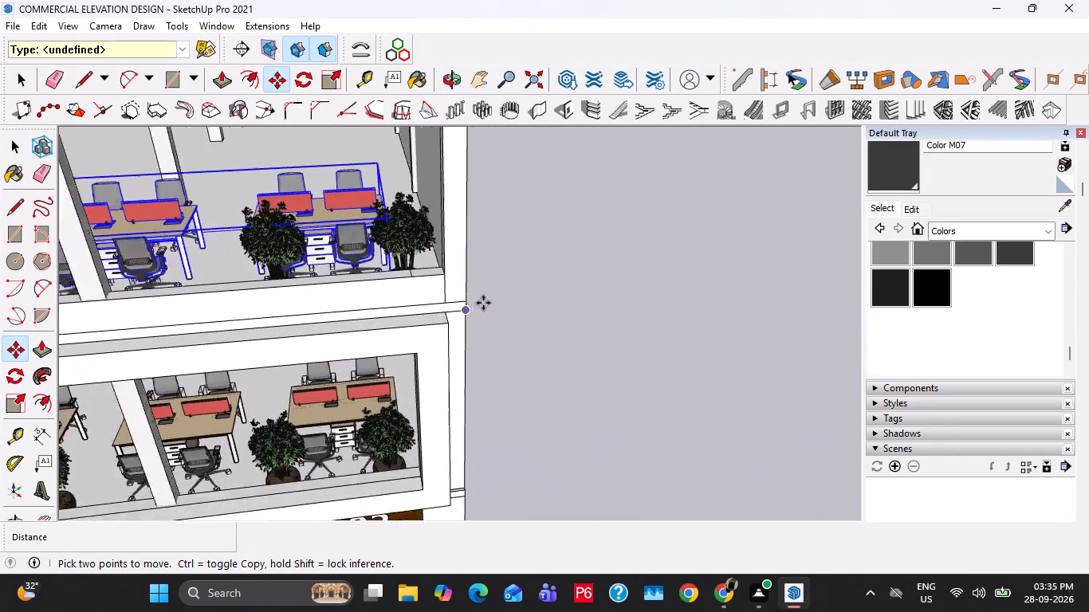
{"action": "scroll", "coordinate": [483, 303], "scroll_direction": "up", "scroll_amount": 5}
{"action": "left_click", "coordinate": [467, 320]}
{"action": "scroll", "coordinate": [470, 266], "scroll_direction": "down", "scroll_amount": 11}
{"action": "middle_click_drag", "start_coordinate": [455, 227], "coordinate": [462, 425], "text": "shift"}
{"action": "left_click", "coordinate": [477, 309]}
{"action": "key", "text": "space"}
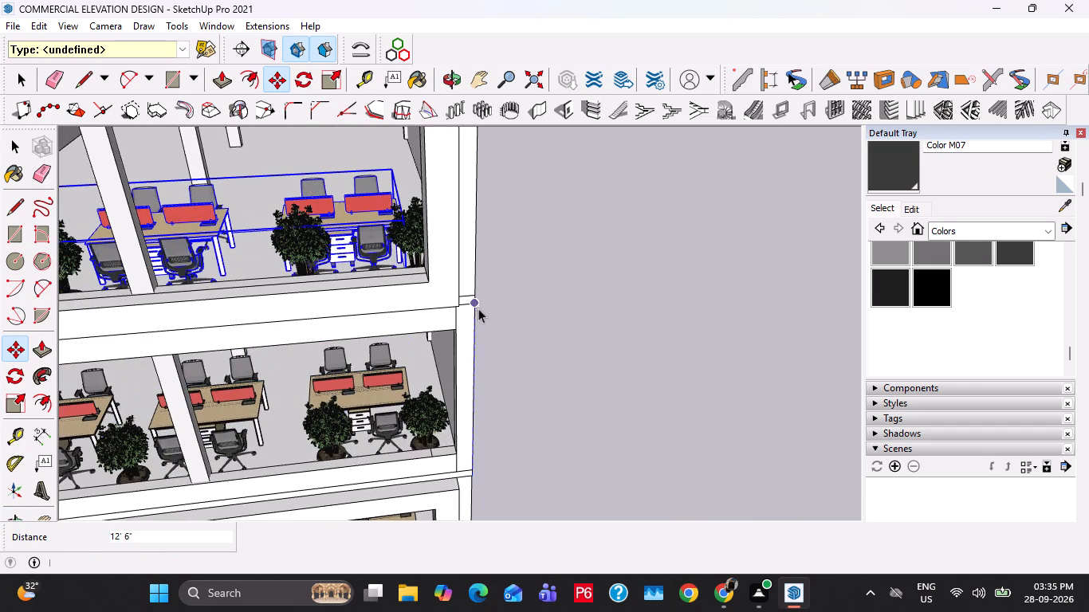
{"action": "key", "text": "space"}
{"action": "left_click", "coordinate": [548, 316]}
{"action": "key", "text": "Escape"}
Hide the frame group of the storey directly above the shop signs.
{"action": "scroll", "coordinate": [375, 237], "scroll_direction": "down", "scroll_amount": 1}
{"action": "middle_click_drag", "start_coordinate": [370, 245], "coordinate": [215, 232]}
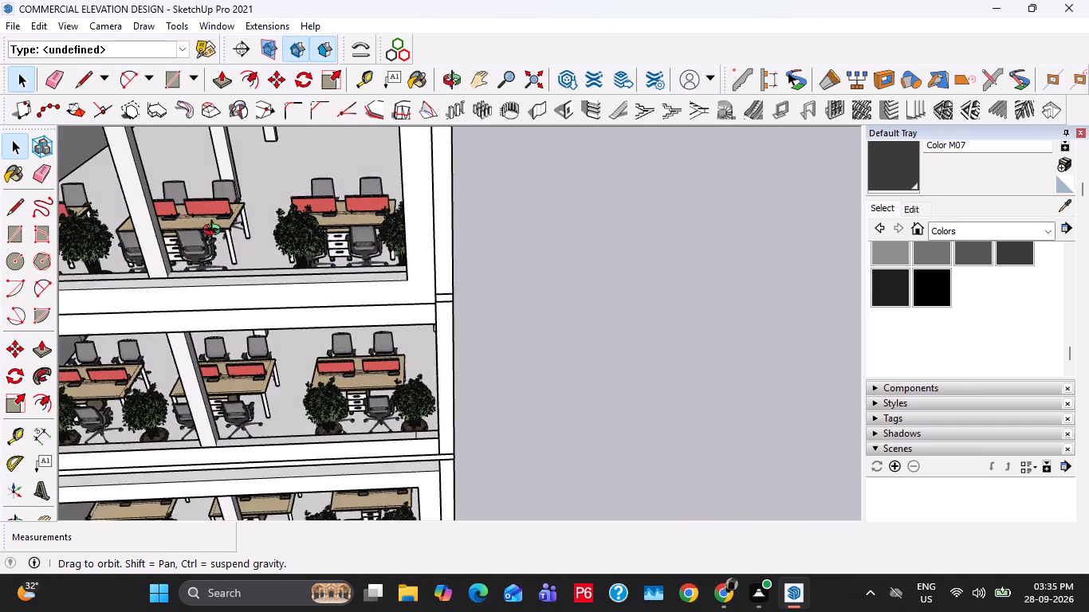
{"action": "middle_click_drag", "start_coordinate": [215, 232], "coordinate": [203, 228]}
{"action": "middle_click_drag", "start_coordinate": [333, 369], "coordinate": [361, 199]}
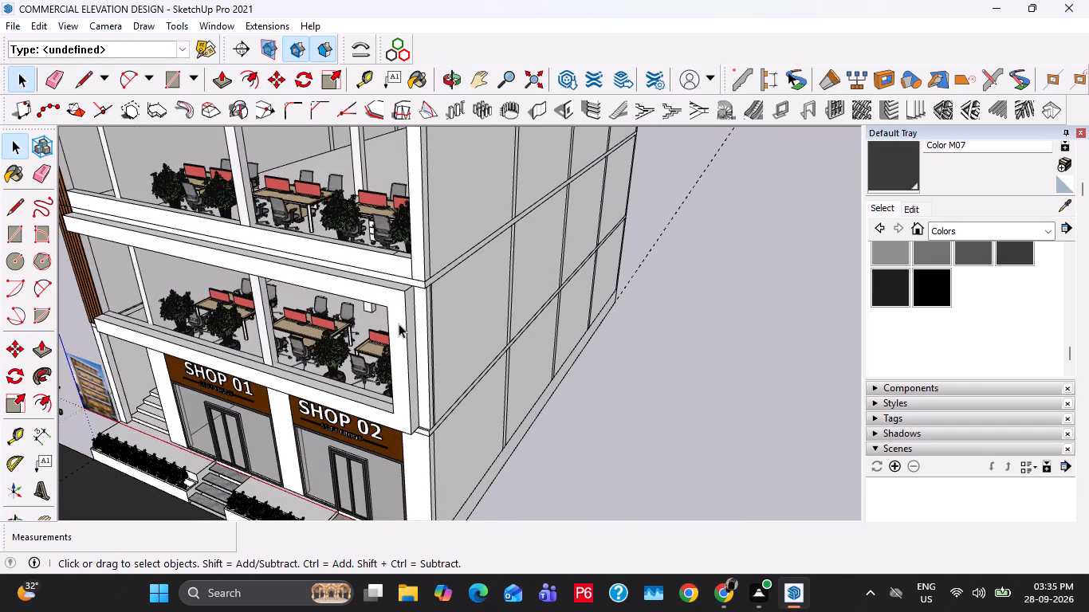
{"action": "left_click", "coordinate": [398, 323]}
{"action": "right_click", "coordinate": [397, 321]}
{"action": "left_click", "coordinate": [446, 58]}
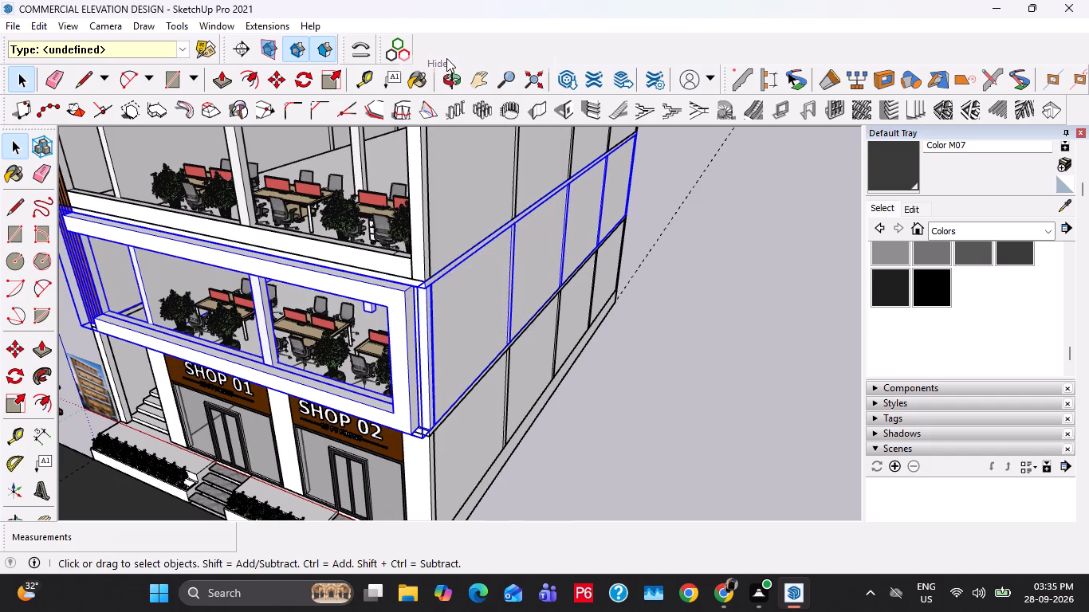
Hide the frame groups of the two remaining glazed storeys so that the office furniture on every level is exposed.
{"action": "right_click", "coordinate": [434, 194]}
{"action": "left_click", "coordinate": [458, 236]}
{"action": "middle_click_drag", "start_coordinate": [449, 238], "coordinate": [448, 277], "text": "shift"}
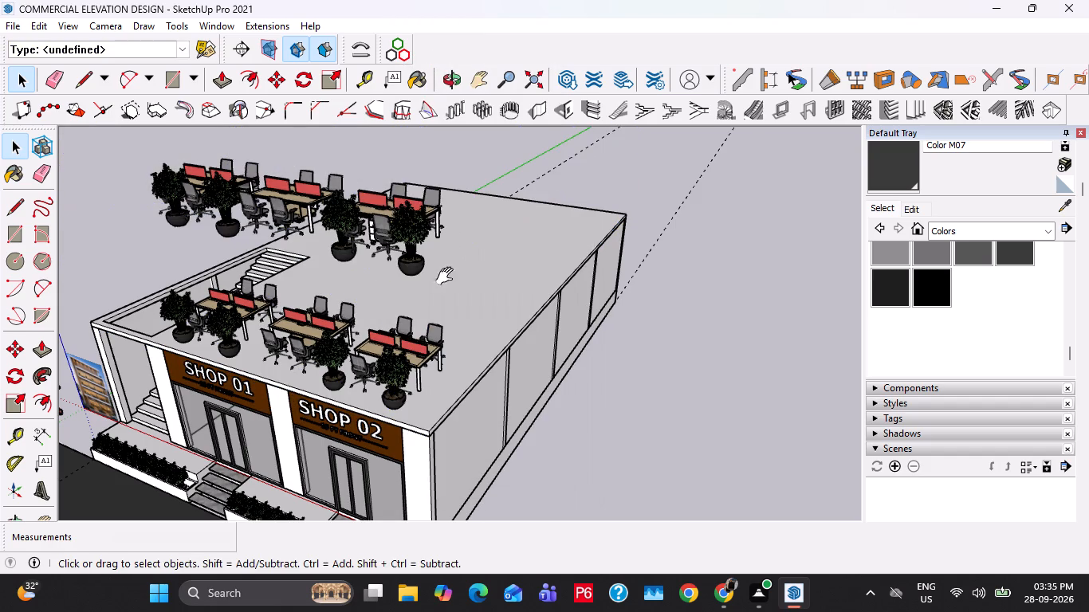
{"action": "middle_click_drag", "start_coordinate": [448, 277], "coordinate": [447, 355], "text": "shift"}
{"action": "right_click", "coordinate": [438, 261]}
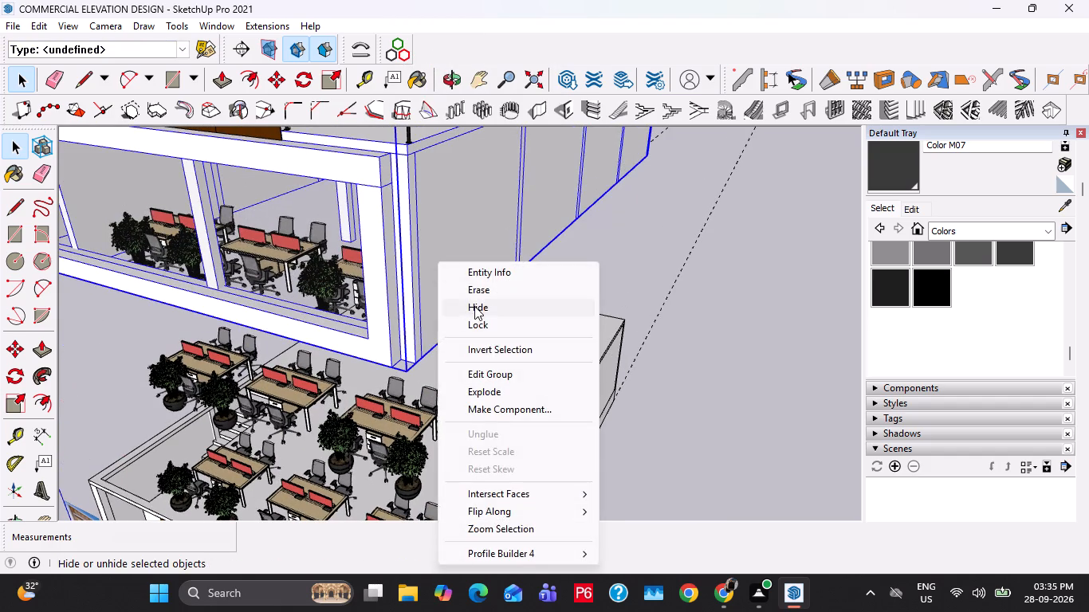
{"action": "left_click", "coordinate": [474, 306]}
Select the office table groups on all three storeys, excluding the plants, and unhide all hidden geometry.
{"action": "left_click", "coordinate": [368, 292]}
{"action": "left_click", "coordinate": [392, 439], "text": "ctrl"}
{"action": "left_click", "coordinate": [302, 501], "text": "ctrl"}
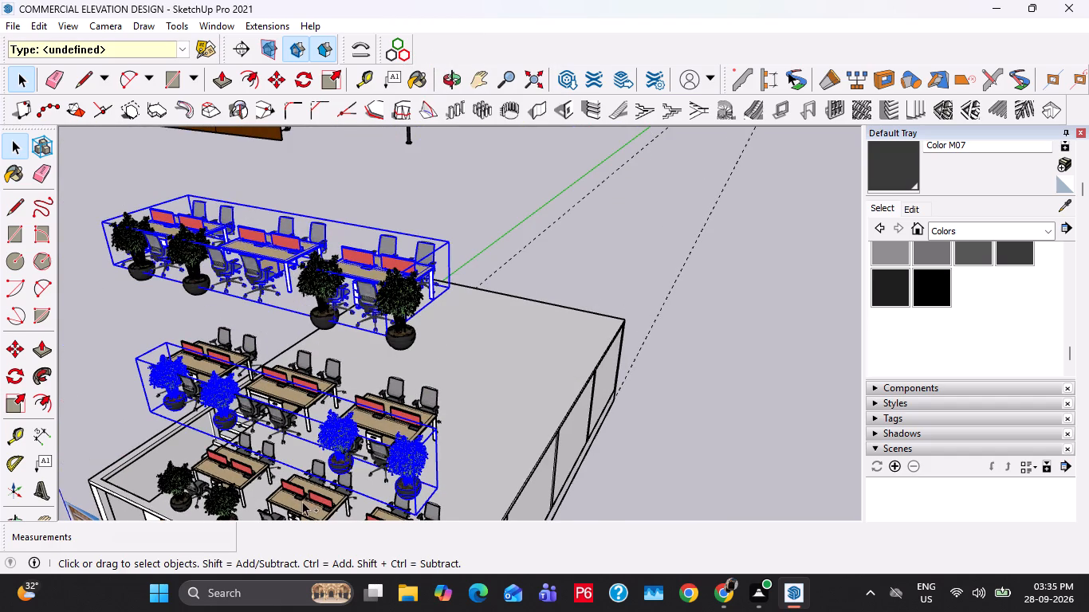
{"action": "left_click", "coordinate": [370, 399], "text": "ctrl"}
{"action": "left_click", "coordinate": [348, 434], "text": "shift"}
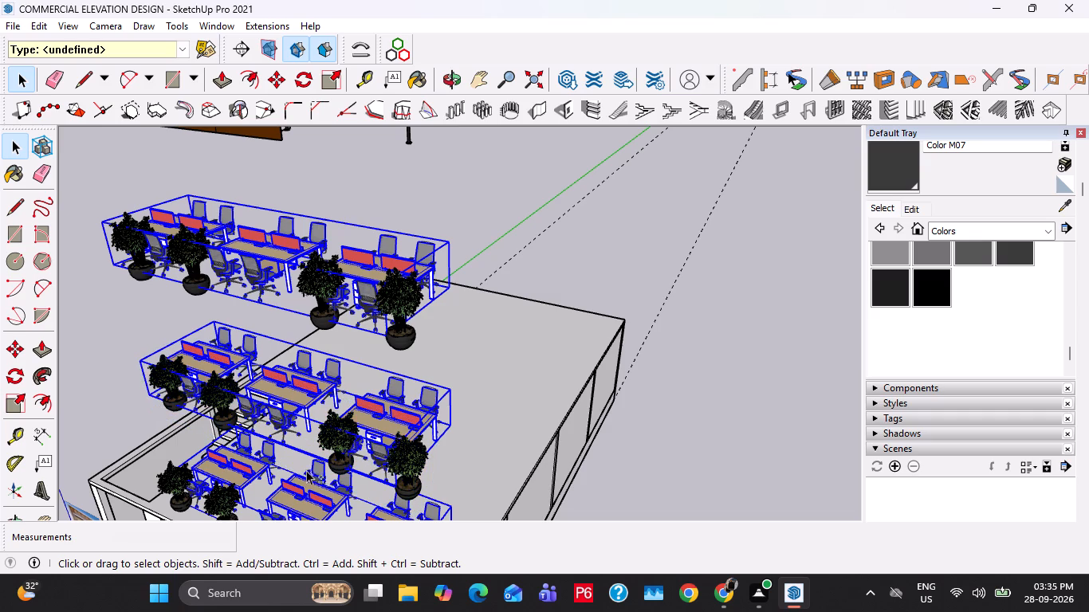
{"action": "left_click", "coordinate": [27, 22]}
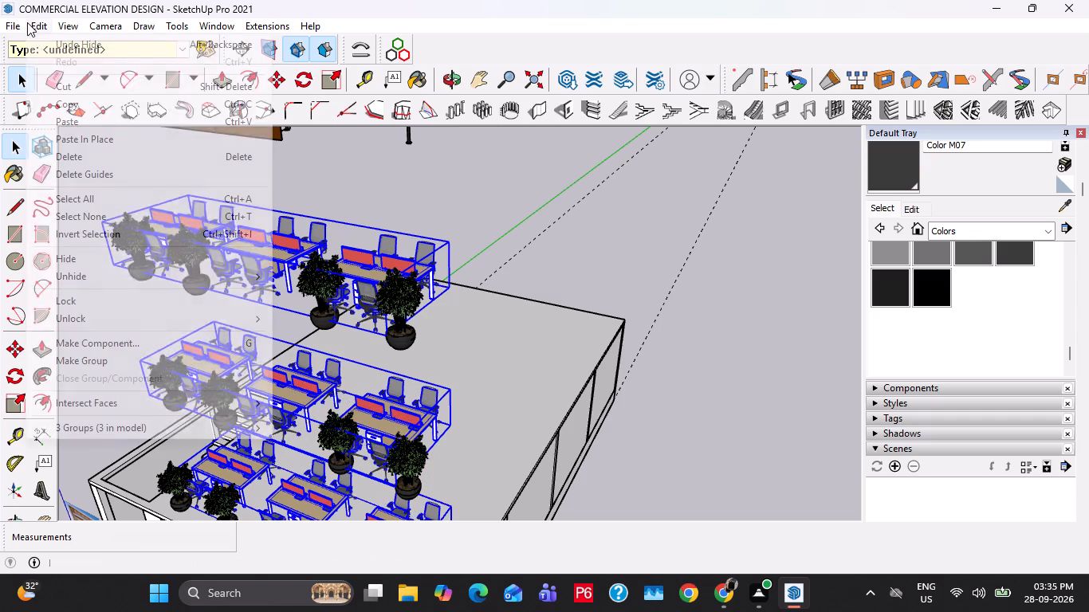
{"action": "left_click", "coordinate": [85, 273]}
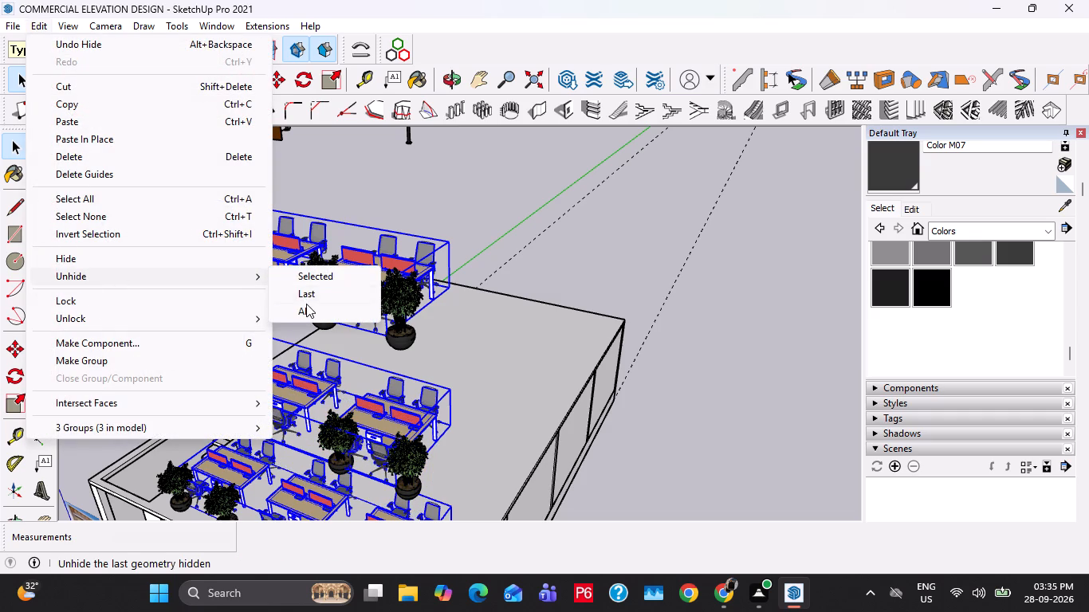
{"action": "left_click", "coordinate": [306, 304]}
Copy the three selected table groups about 10' 8" along the building's depth and array the copy x5.
{"action": "scroll", "coordinate": [262, 261], "scroll_direction": "down", "scroll_amount": 5}
{"action": "scroll", "coordinate": [457, 415], "scroll_direction": "down", "scroll_amount": 1}
{"action": "middle_click_drag", "start_coordinate": [457, 415], "coordinate": [325, 462]}
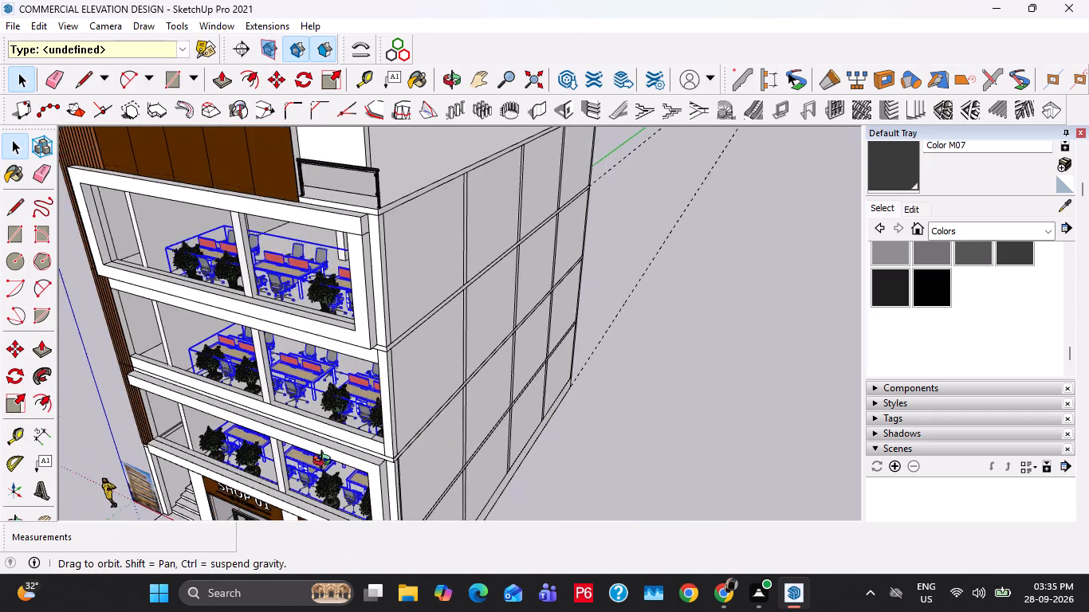
{"action": "middle_click_drag", "start_coordinate": [325, 462], "coordinate": [238, 459]}
{"action": "key", "text": "m"}
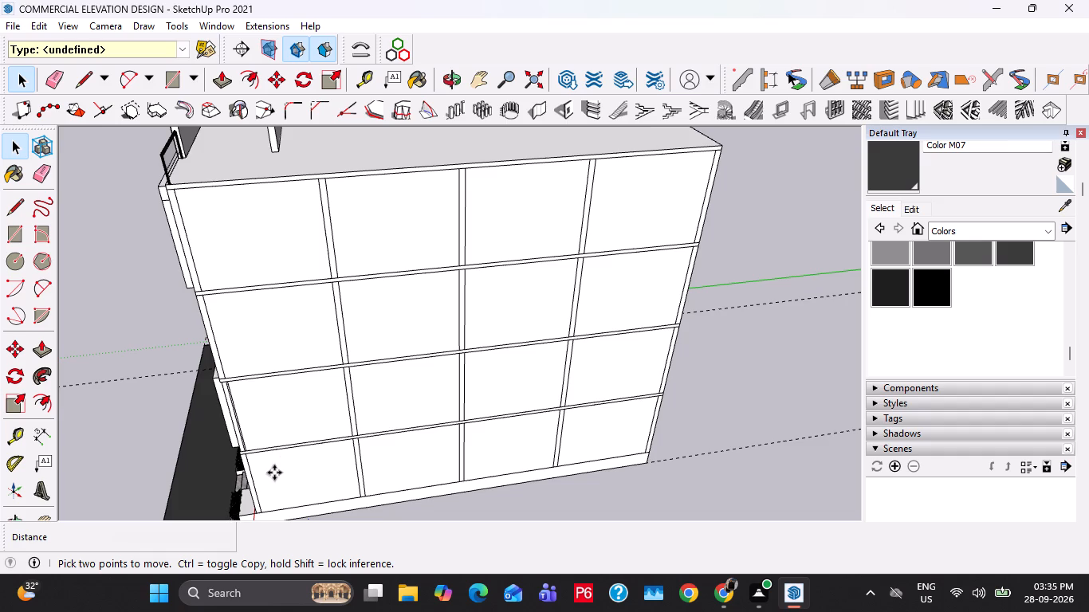
{"action": "left_click", "coordinate": [251, 451]}
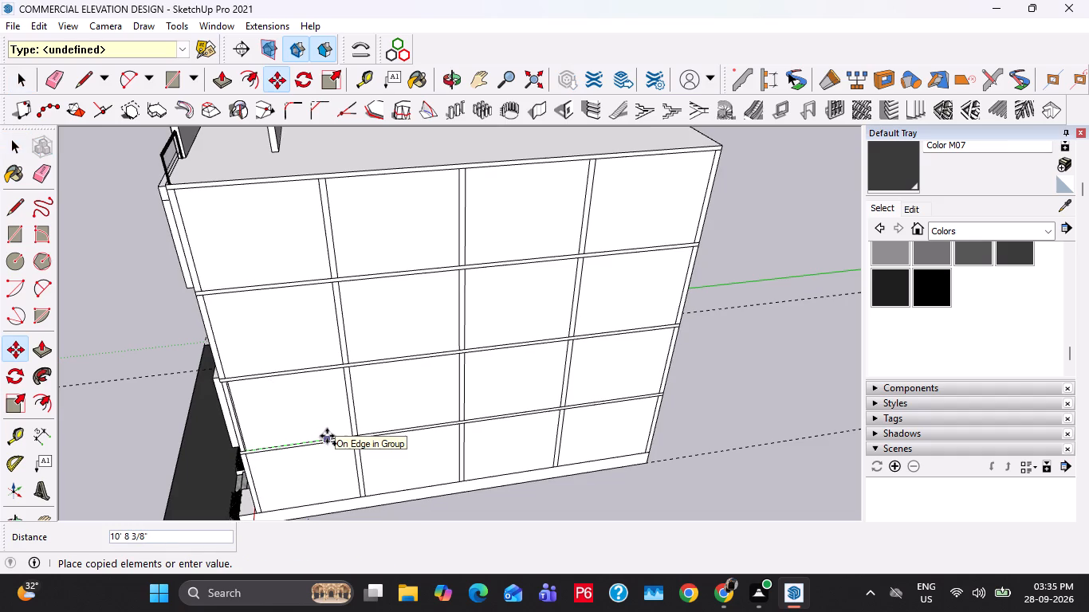
{"action": "left_click", "coordinate": [327, 436]}
{"action": "key", "text": "x"}
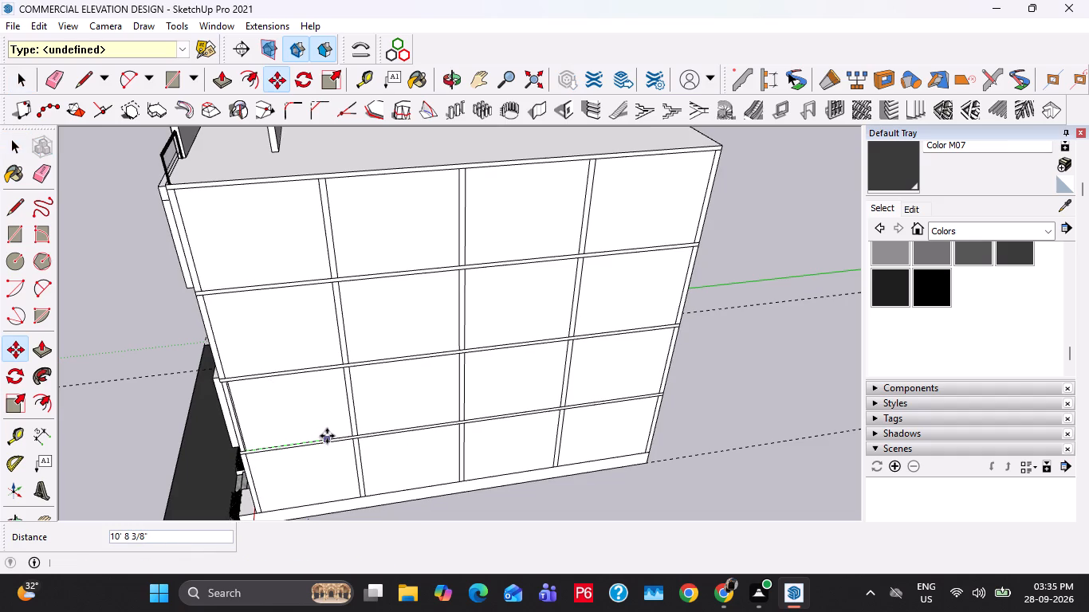
{"action": "key", "text": "5"}
{"action": "key", "text": "Return"}
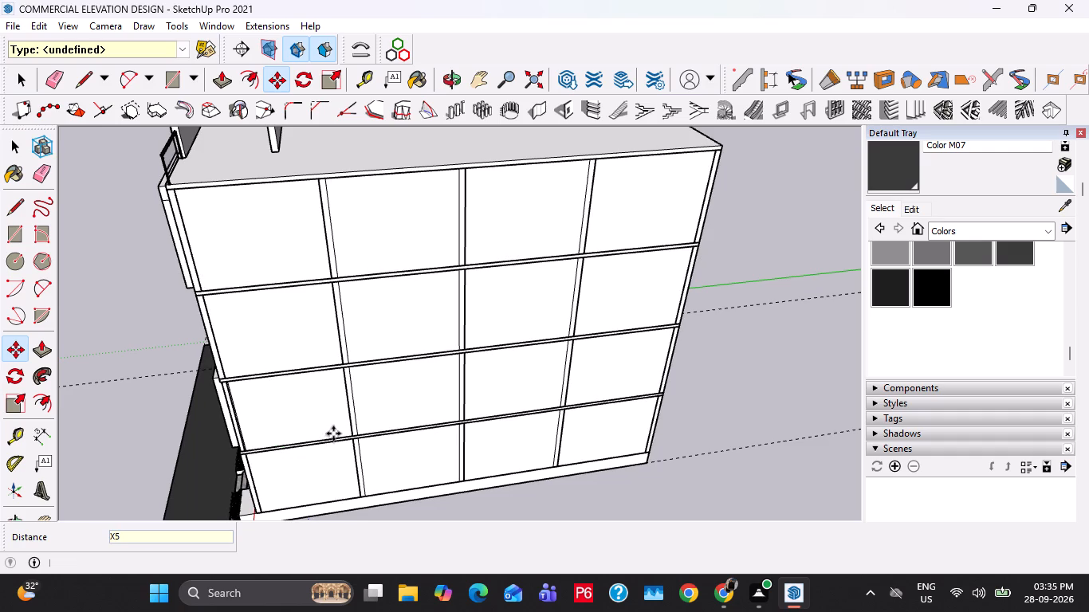
Inspect the furniture rows from the side and through the front elevation, and clear the selection.
{"action": "scroll", "coordinate": [335, 410], "scroll_direction": "down", "scroll_amount": 8}
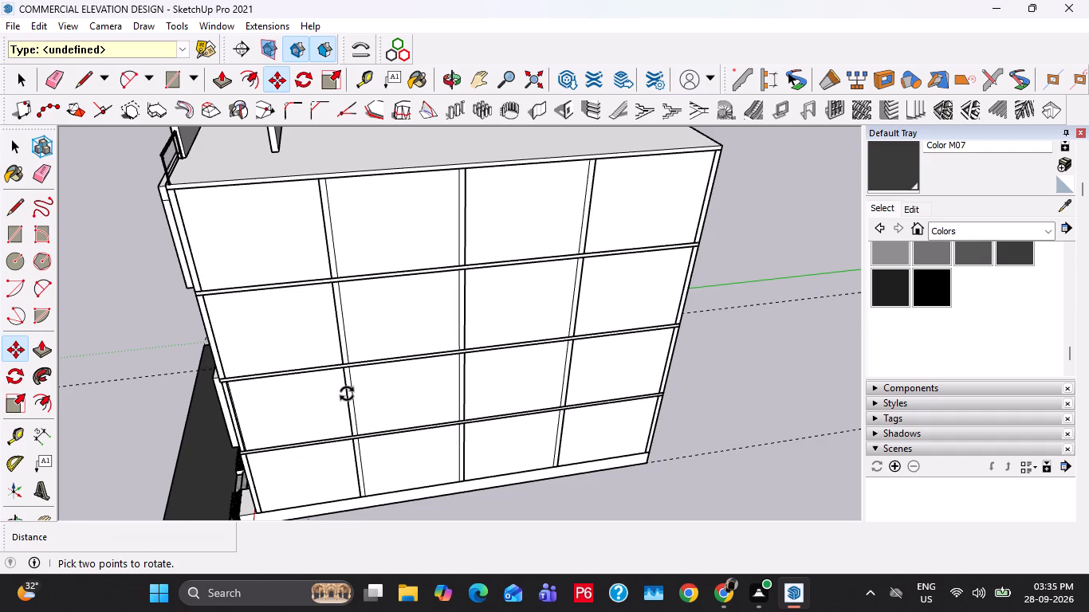
{"action": "scroll", "coordinate": [347, 394], "scroll_direction": "down", "scroll_amount": 3}
{"action": "scroll", "coordinate": [425, 343], "scroll_direction": "down", "scroll_amount": 6}
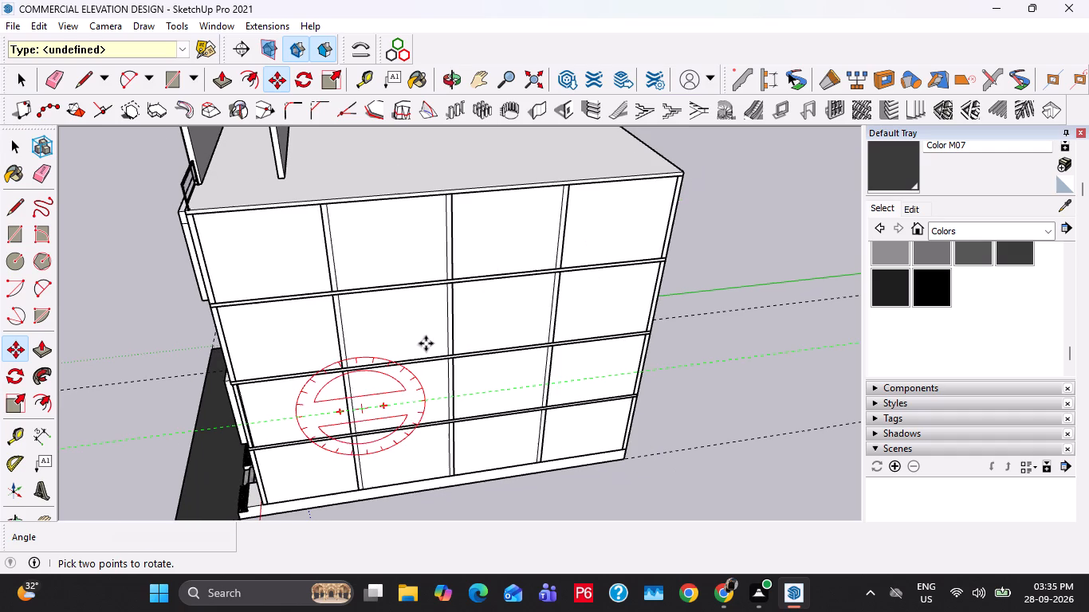
{"action": "scroll", "coordinate": [426, 343], "scroll_direction": "down", "scroll_amount": 5}
{"action": "middle_click_drag", "start_coordinate": [397, 355], "coordinate": [674, 362]}
{"action": "scroll", "coordinate": [397, 355], "scroll_direction": "down", "scroll_amount": 1}
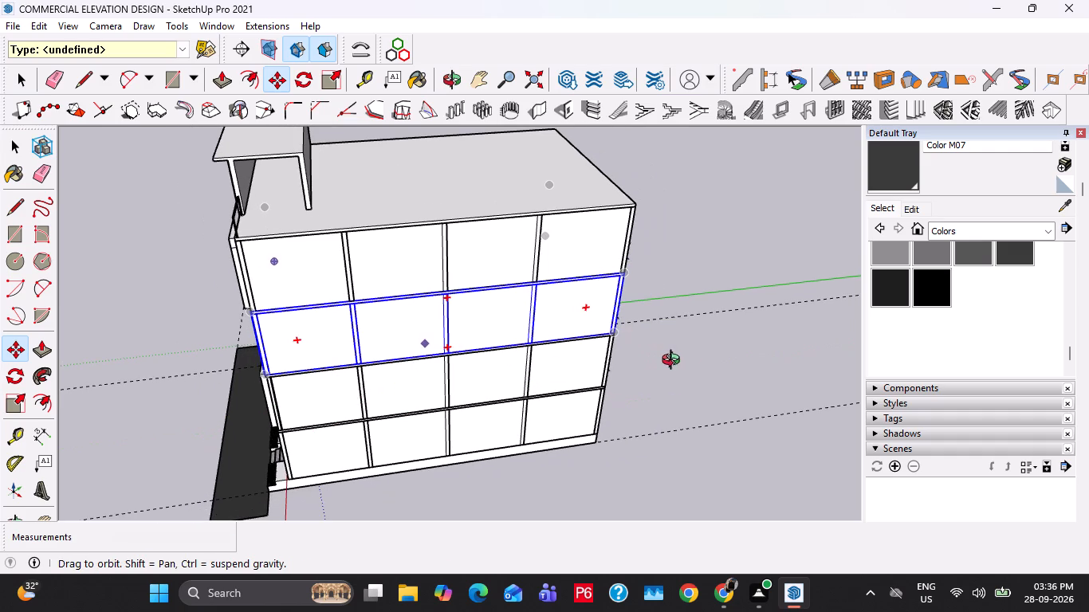
{"action": "middle_click_drag", "start_coordinate": [674, 362], "coordinate": [867, 339]}
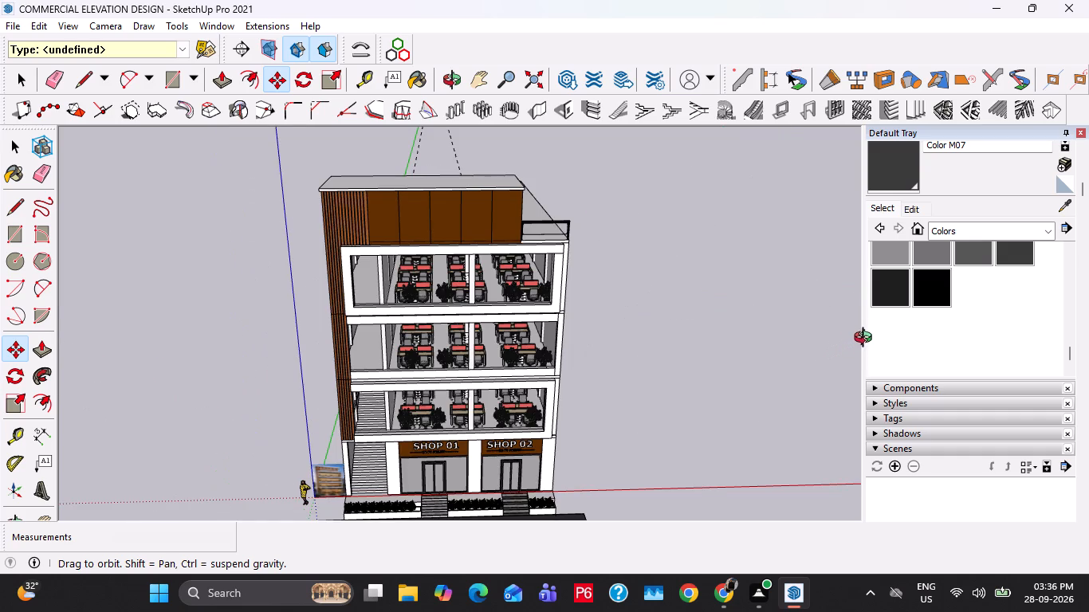
{"action": "middle_click_drag", "start_coordinate": [867, 339], "coordinate": [837, 292]}
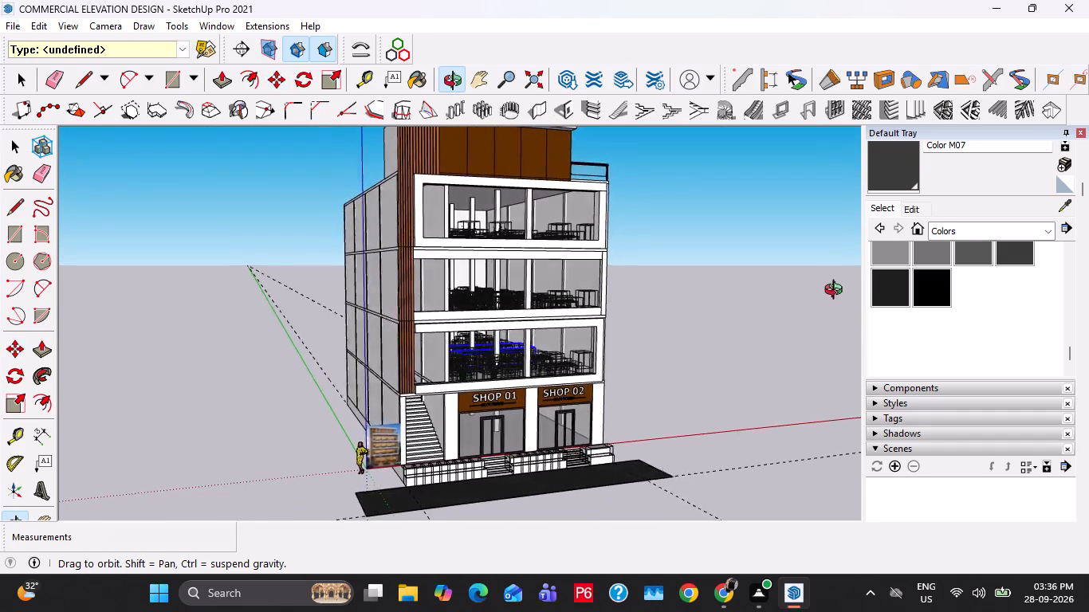
{"action": "middle_click_drag", "start_coordinate": [837, 292], "coordinate": [776, 296]}
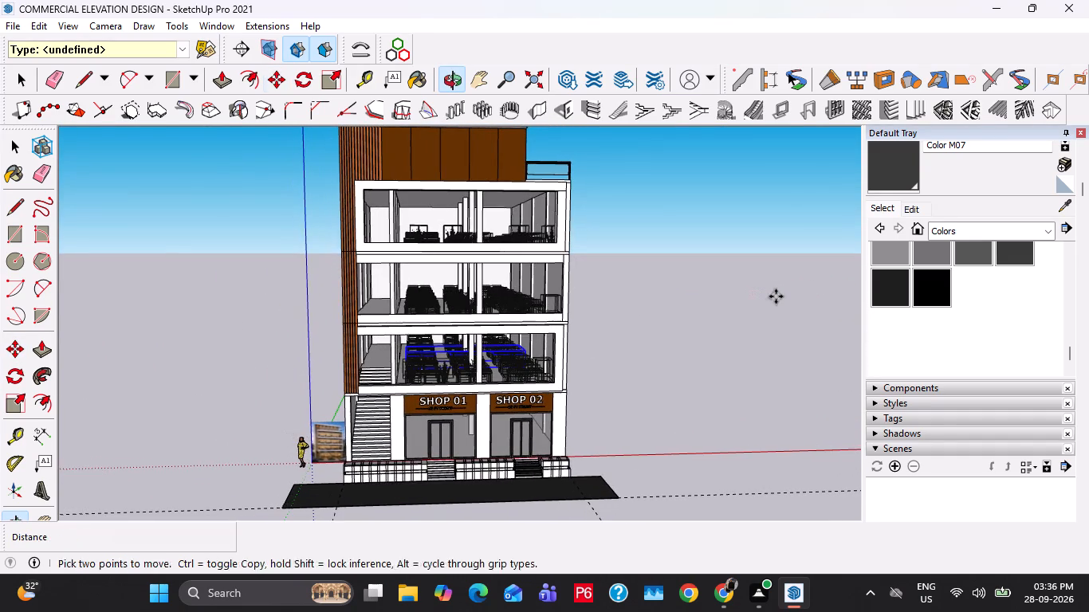
{"action": "key", "text": "space"}
{"action": "key", "text": "space"}
{"action": "key", "text": "space"}
{"action": "key", "text": "space"}
{"action": "key", "text": "space"}
{"action": "key", "text": "space"}
{"action": "left_click", "coordinate": [691, 326]}
Compare the shopfronts, staircase and furnished storeys with the reference image beside the building.
{"action": "scroll", "coordinate": [463, 350], "scroll_direction": "up", "scroll_amount": 4}
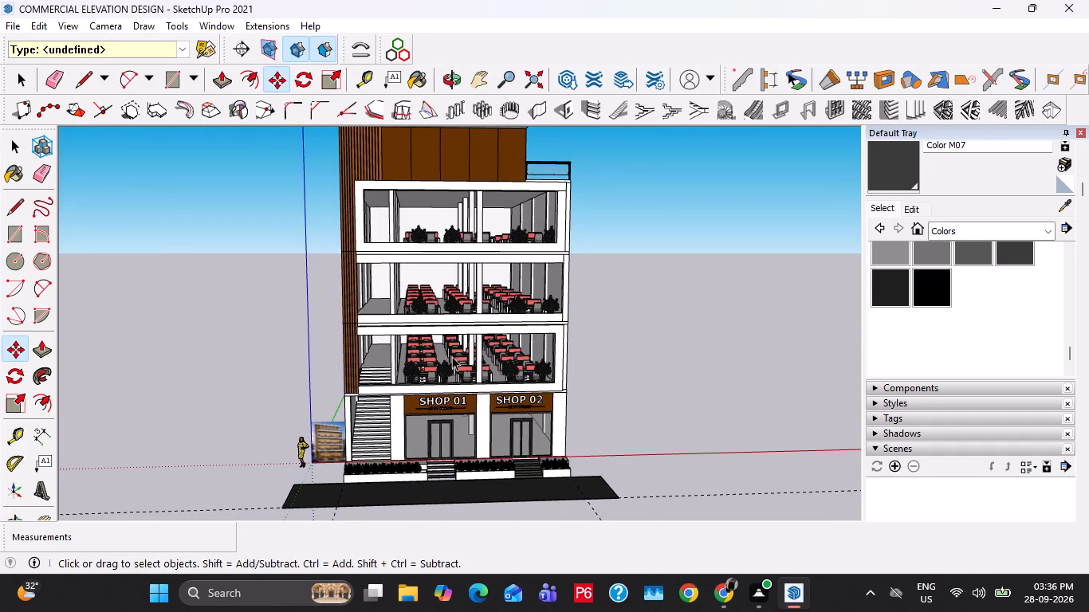
{"action": "scroll", "coordinate": [324, 314], "scroll_direction": "up", "scroll_amount": 6}
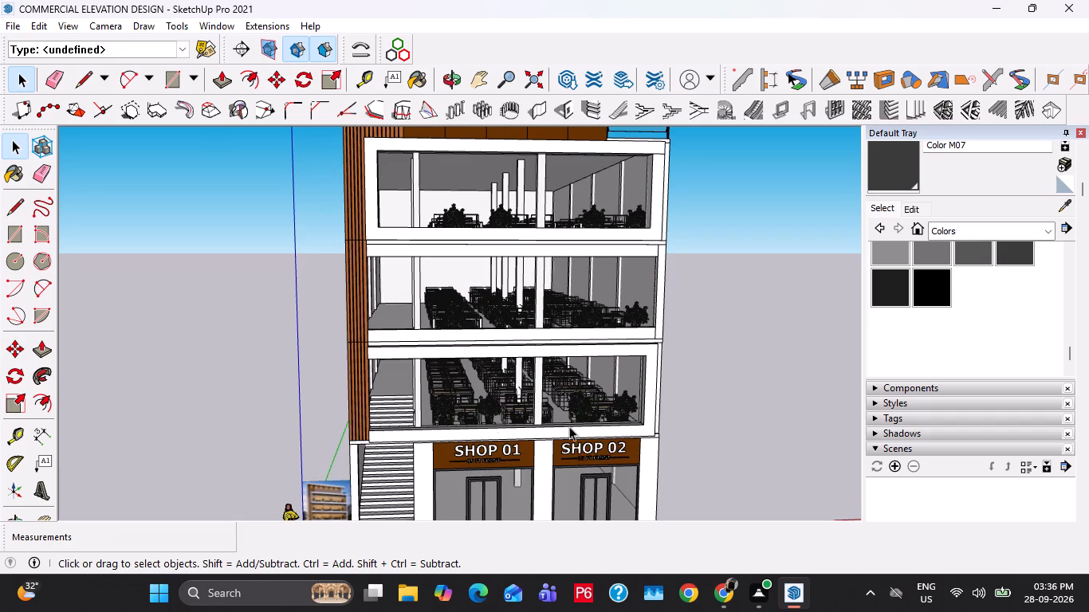
{"action": "middle_click_drag", "start_coordinate": [478, 433], "coordinate": [519, 218], "text": "shift"}
{"action": "scroll", "coordinate": [421, 277], "scroll_direction": "up", "scroll_amount": 4}
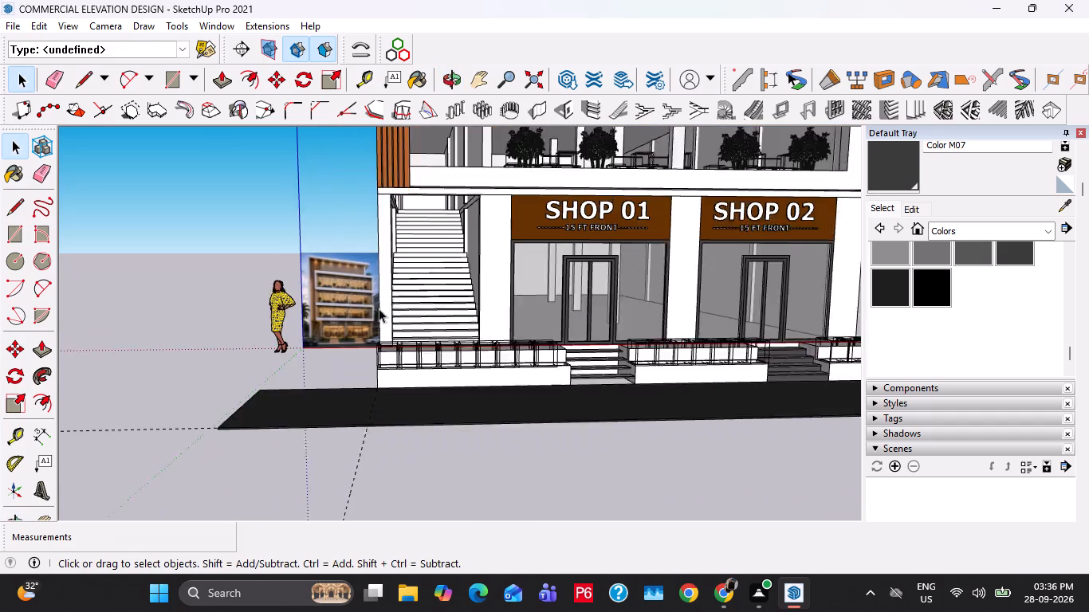
{"action": "scroll", "coordinate": [379, 308], "scroll_direction": "up", "scroll_amount": 20}
{"action": "middle_click_drag", "start_coordinate": [509, 342], "coordinate": [419, 369], "text": "shift"}
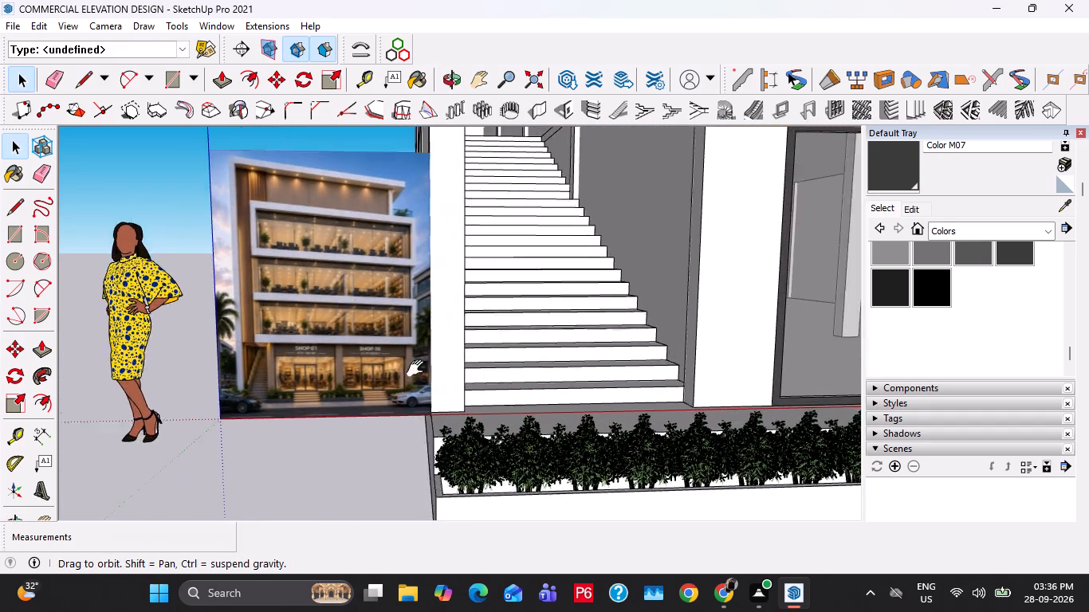
{"action": "middle_click_drag", "start_coordinate": [419, 369], "coordinate": [320, 387], "text": "shift"}
{"action": "scroll", "coordinate": [319, 387], "scroll_direction": "down", "scroll_amount": 9}
{"action": "middle_click_drag", "start_coordinate": [529, 294], "coordinate": [493, 382], "text": "shift"}
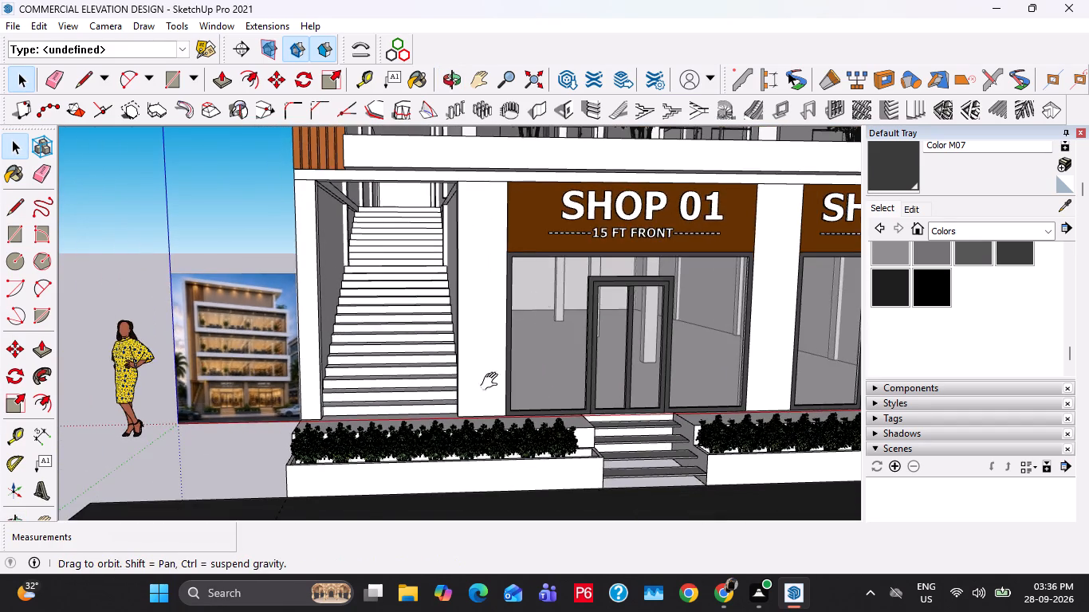
{"action": "middle_click_drag", "start_coordinate": [493, 382], "coordinate": [520, 526], "text": "shift"}
{"action": "middle_click_drag", "start_coordinate": [331, 308], "coordinate": [323, 458], "text": "shift"}
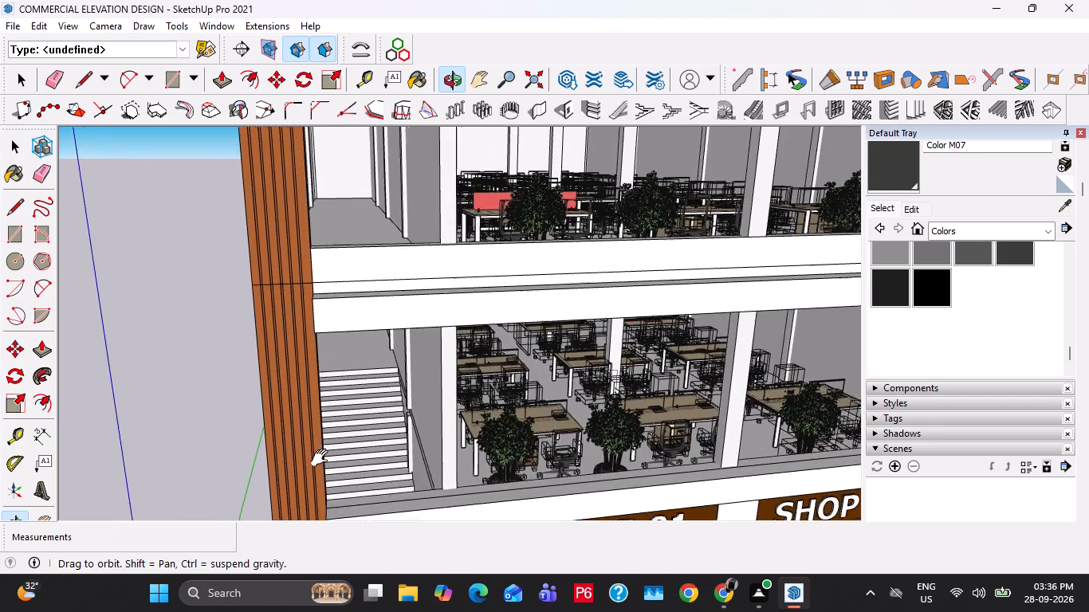
{"action": "middle_click_drag", "start_coordinate": [323, 458], "coordinate": [323, 460], "text": "shift"}
{"action": "middle_click_drag", "start_coordinate": [437, 319], "coordinate": [425, 351]}
{"action": "scroll", "coordinate": [432, 255], "scroll_direction": "up", "scroll_amount": 10}
Inside the middle office storey's group, delete the wall face beside the front desks on the staircase side.
{"action": "middle_click_drag", "start_coordinate": [513, 257], "coordinate": [316, 311]}
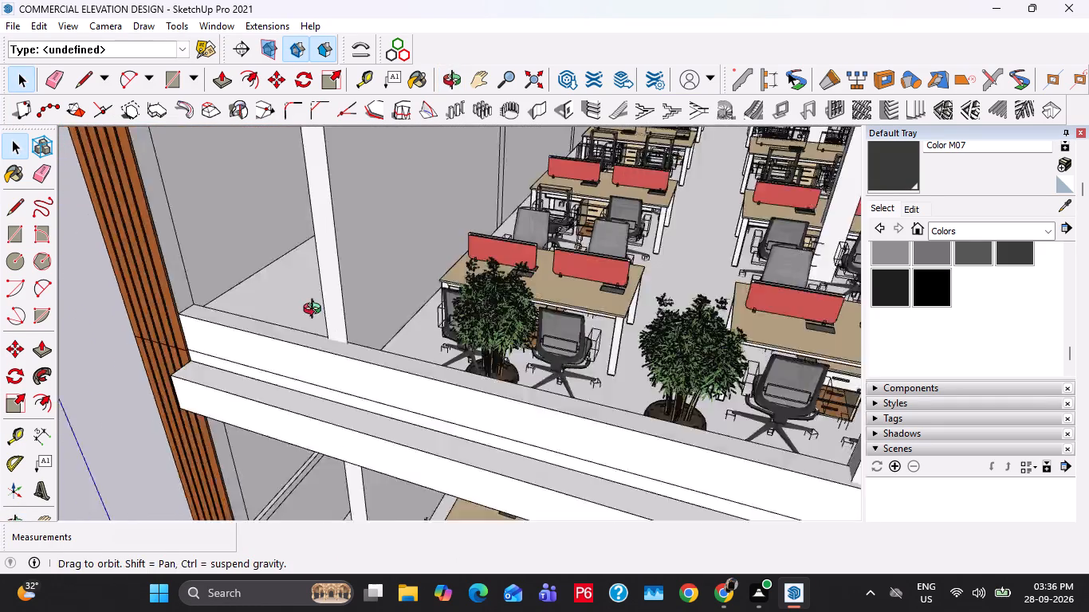
{"action": "middle_click_drag", "start_coordinate": [316, 311], "coordinate": [313, 311]}
{"action": "key", "text": "Escape"}
{"action": "scroll", "coordinate": [368, 222], "scroll_direction": "up", "scroll_amount": 10}
{"action": "key", "text": "Escape"}
{"action": "middle_click_drag", "start_coordinate": [625, 235], "coordinate": [0, 222]}
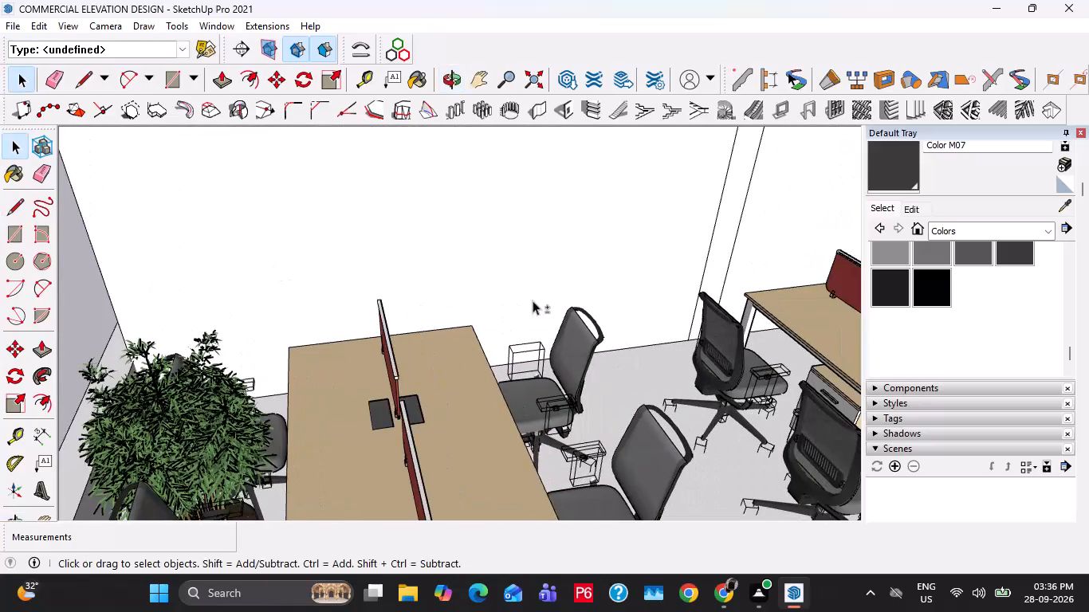
{"action": "double_click", "coordinate": [520, 253]}
{"action": "left_click", "coordinate": [496, 222]}
{"action": "key", "text": "Delete"}
{"action": "middle_click_drag", "start_coordinate": [580, 340], "coordinate": [588, 340]}
{"action": "key", "text": "Escape"}
{"action": "key", "text": "Escape"}
Copy the four-chair desk group beside the plants about 10' 7" along the red axis, into the empty floor area behind it.
{"action": "middle_click_drag", "start_coordinate": [713, 365], "coordinate": [549, 260], "text": "shift"}
{"action": "scroll", "coordinate": [413, 229], "scroll_direction": "down", "scroll_amount": 2, "text": "shift"}
{"action": "middle_click_drag", "start_coordinate": [440, 261], "coordinate": [470, 306], "text": "shift"}
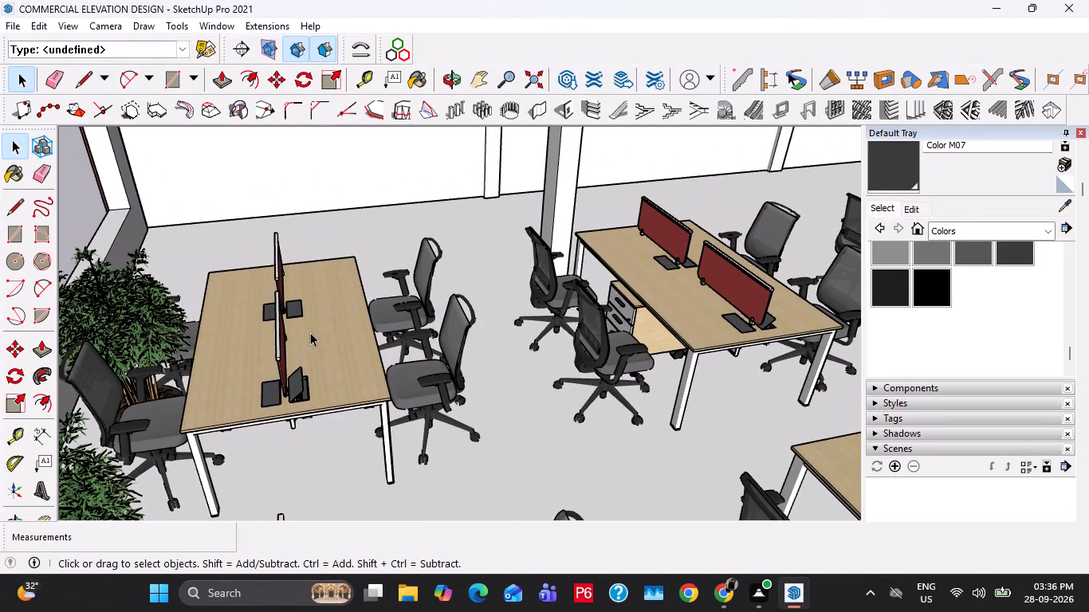
{"action": "left_click", "coordinate": [310, 332]}
{"action": "left_click", "coordinate": [657, 288], "text": "ctrl"}
{"action": "triple_click", "coordinate": [309, 338]}
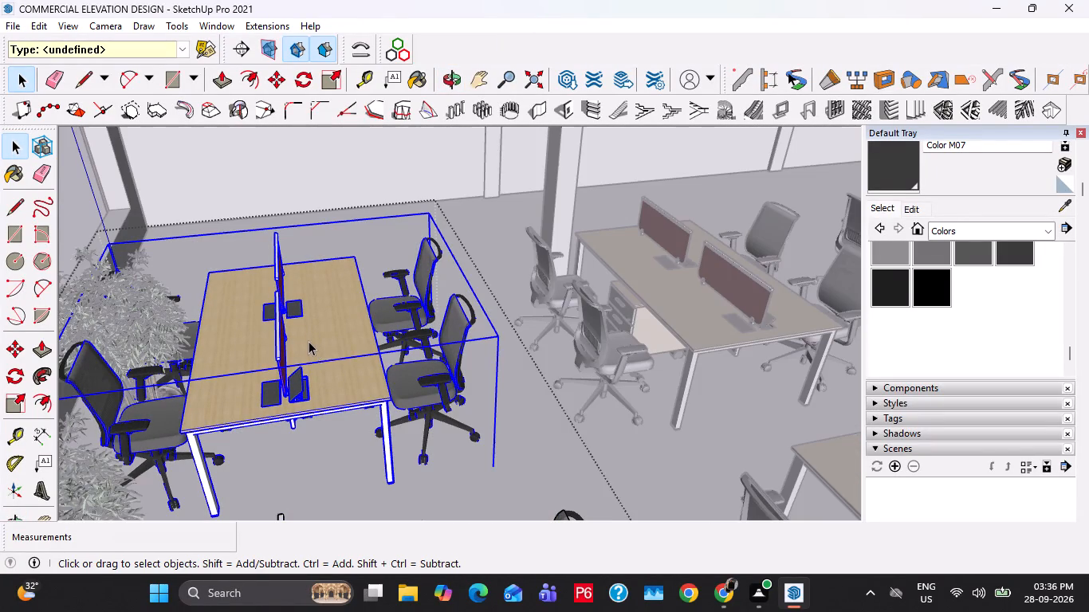
{"action": "left_click", "coordinate": [517, 424]}
{"action": "key", "text": "m"}
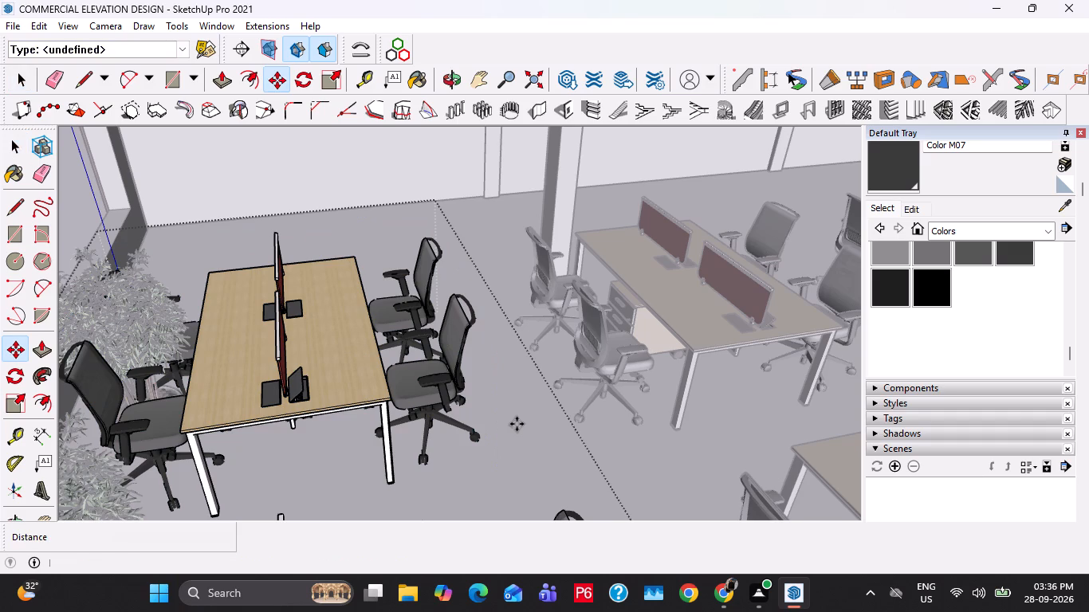
{"action": "key", "text": "space"}
{"action": "left_click", "coordinate": [285, 381]}
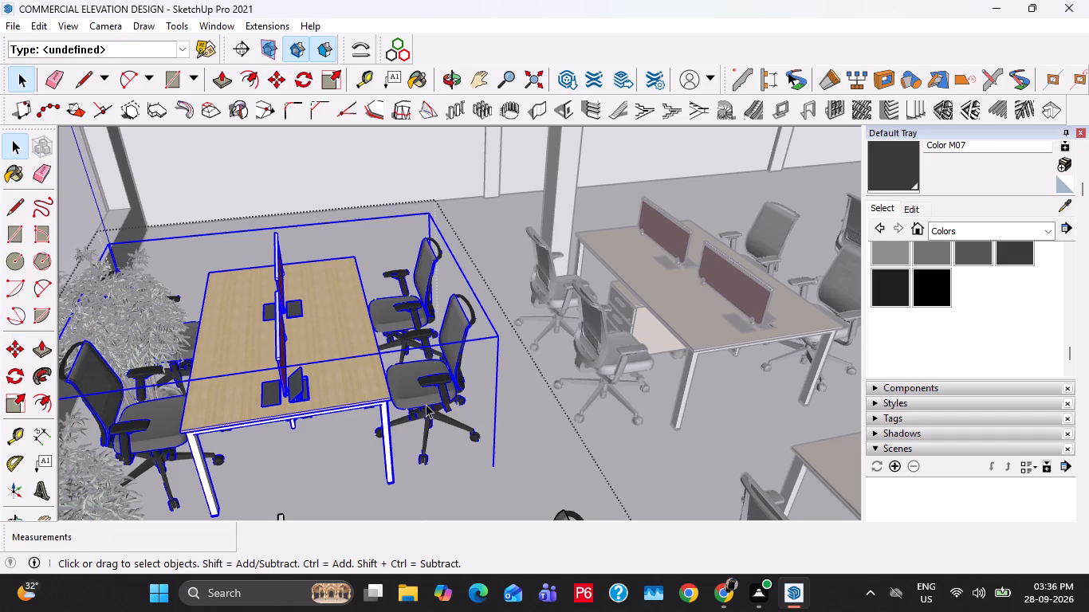
{"action": "key", "text": "m"}
{"action": "left_click", "coordinate": [494, 415]}
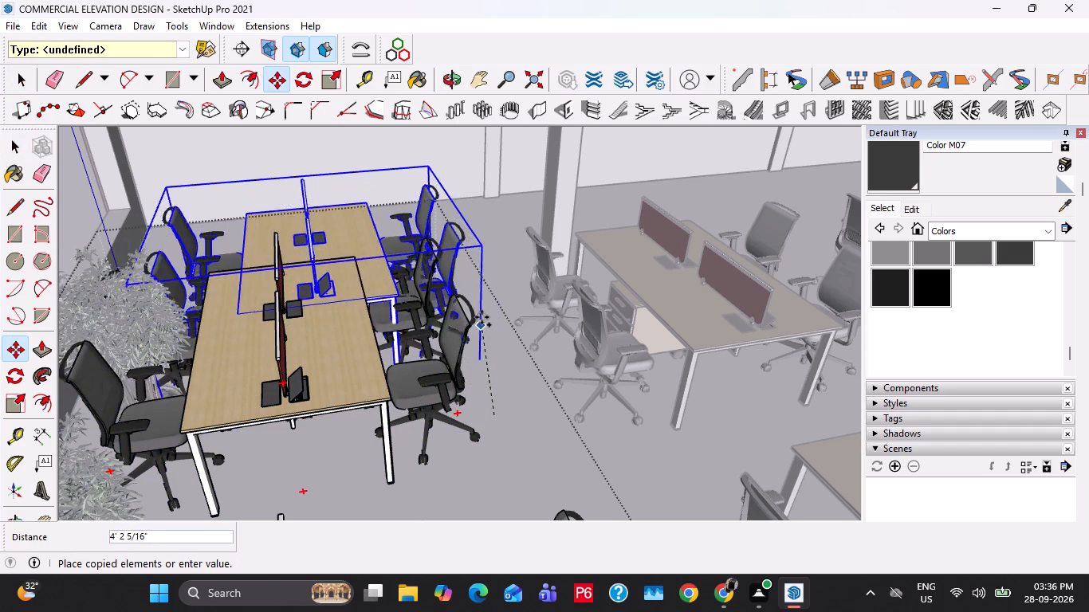
{"action": "middle_click_drag", "start_coordinate": [473, 299], "coordinate": [416, 334]}
{"action": "scroll", "coordinate": [430, 303], "scroll_direction": "up", "scroll_amount": 18}
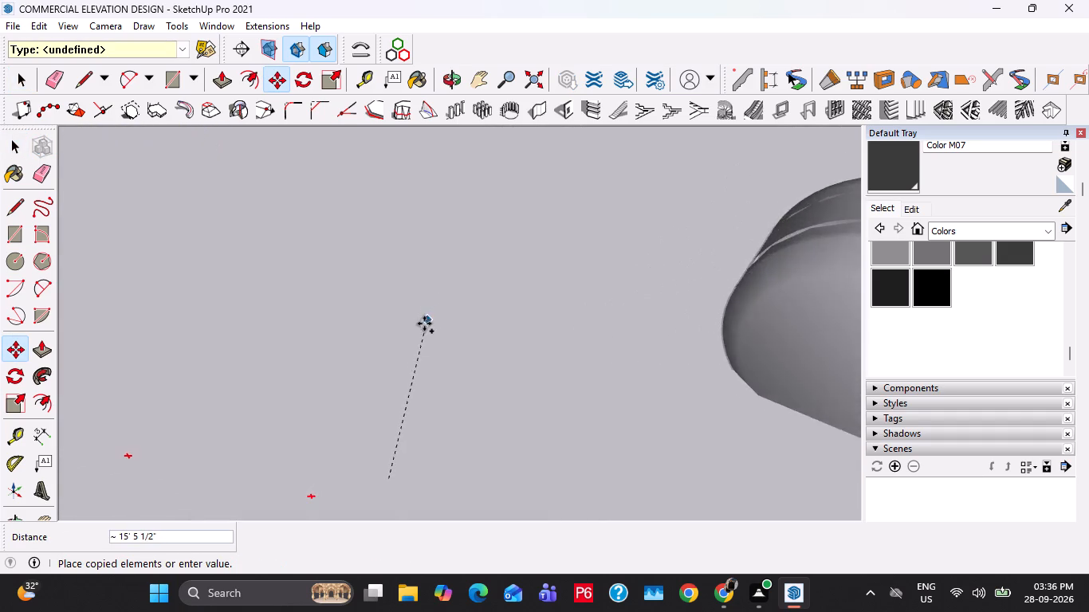
{"action": "scroll", "coordinate": [424, 324], "scroll_direction": "up", "scroll_amount": 20}
{"action": "scroll", "coordinate": [424, 324], "scroll_direction": "up", "scroll_amount": 20}
{"action": "scroll", "coordinate": [424, 324], "scroll_direction": "up", "scroll_amount": 2}
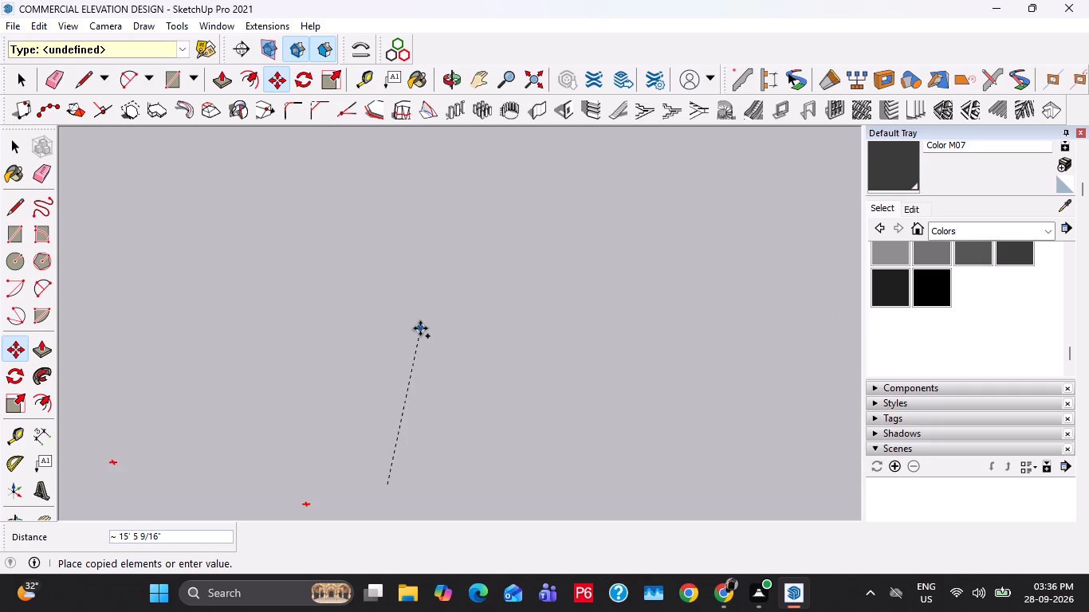
{"action": "scroll", "coordinate": [420, 328], "scroll_direction": "up", "scroll_amount": 20}
{"action": "scroll", "coordinate": [420, 328], "scroll_direction": "up", "scroll_amount": 20}
{"action": "scroll", "coordinate": [420, 328], "scroll_direction": "up", "scroll_amount": 2}
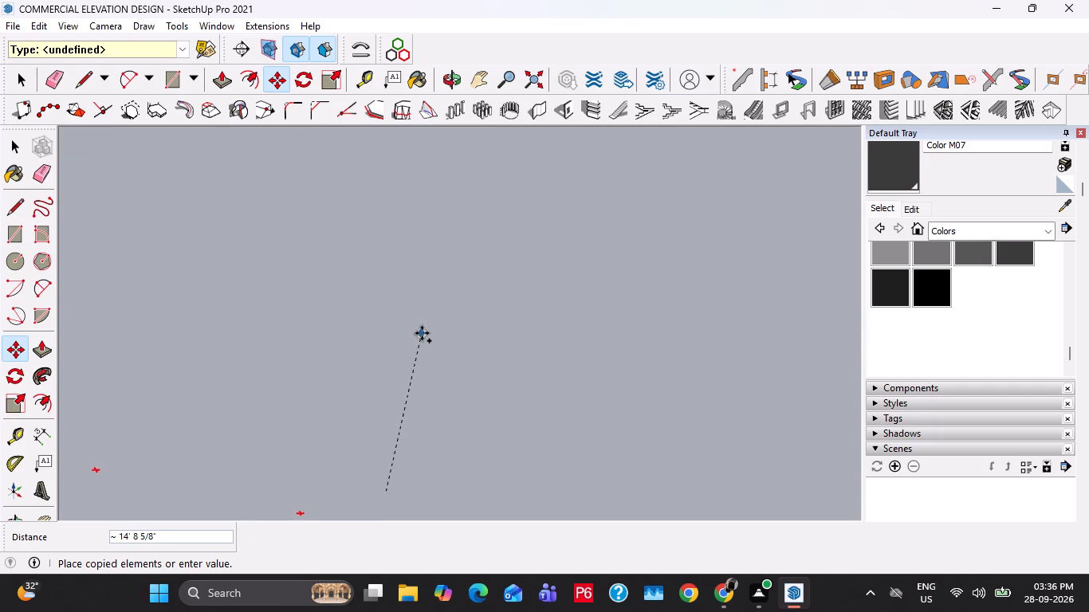
{"action": "scroll", "coordinate": [422, 333], "scroll_direction": "up", "scroll_amount": 20}
{"action": "scroll", "coordinate": [422, 333], "scroll_direction": "up", "scroll_amount": 20}
{"action": "scroll", "coordinate": [422, 333], "scroll_direction": "up", "scroll_amount": 2}
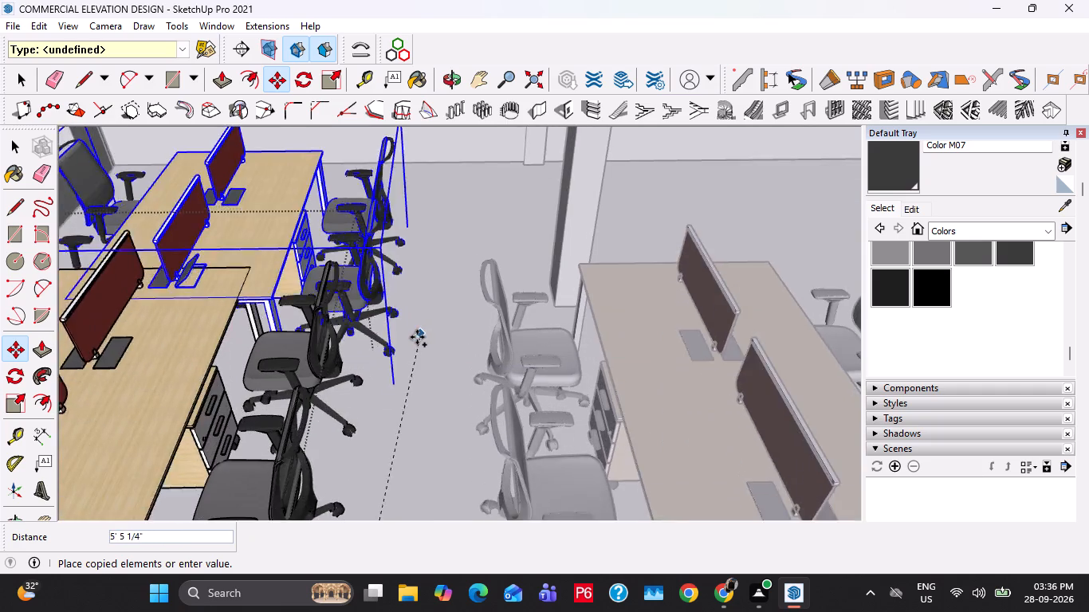
{"action": "scroll", "coordinate": [417, 337], "scroll_direction": "up", "scroll_amount": 2}
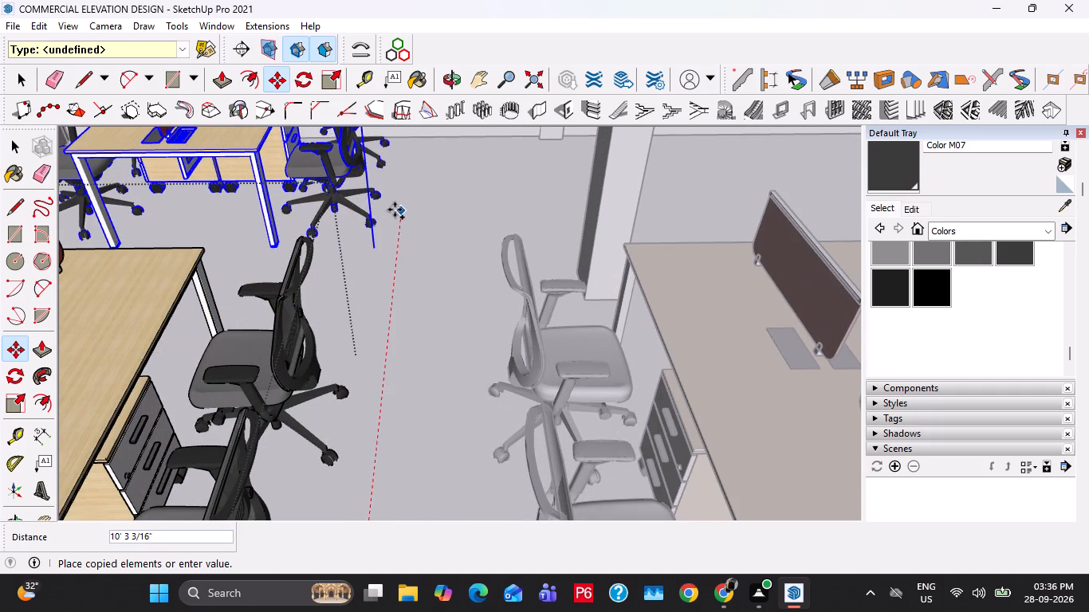
{"action": "left_click", "coordinate": [398, 203]}
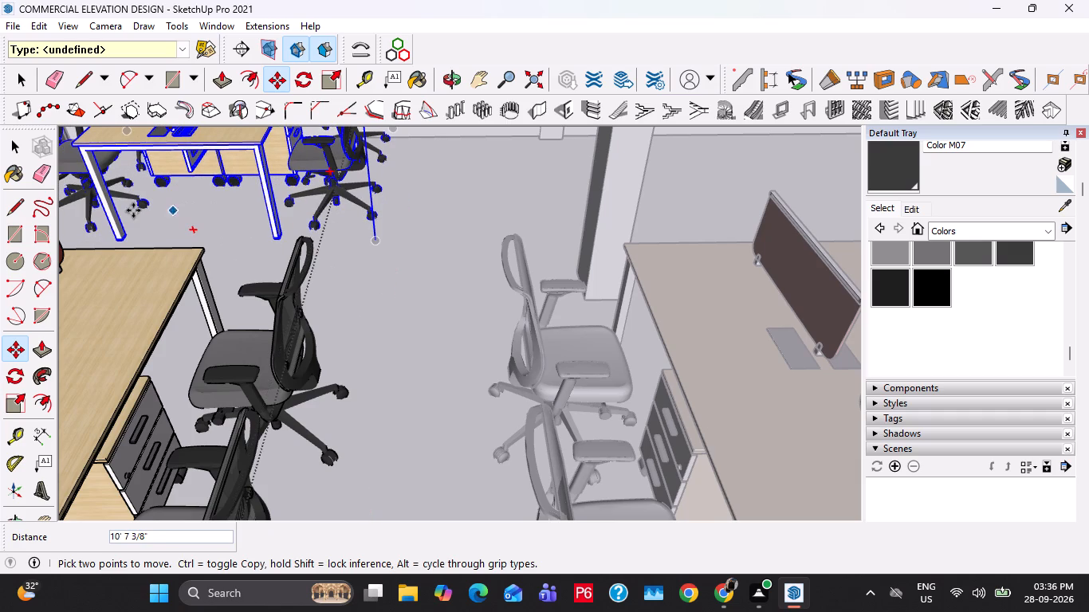
Copy the new desk group 9' along the green axis and shift that copy about 2' 3" further along the axis.
{"action": "left_click", "coordinate": [124, 233]}
{"action": "middle_click_drag", "start_coordinate": [488, 227], "coordinate": [466, 233]}
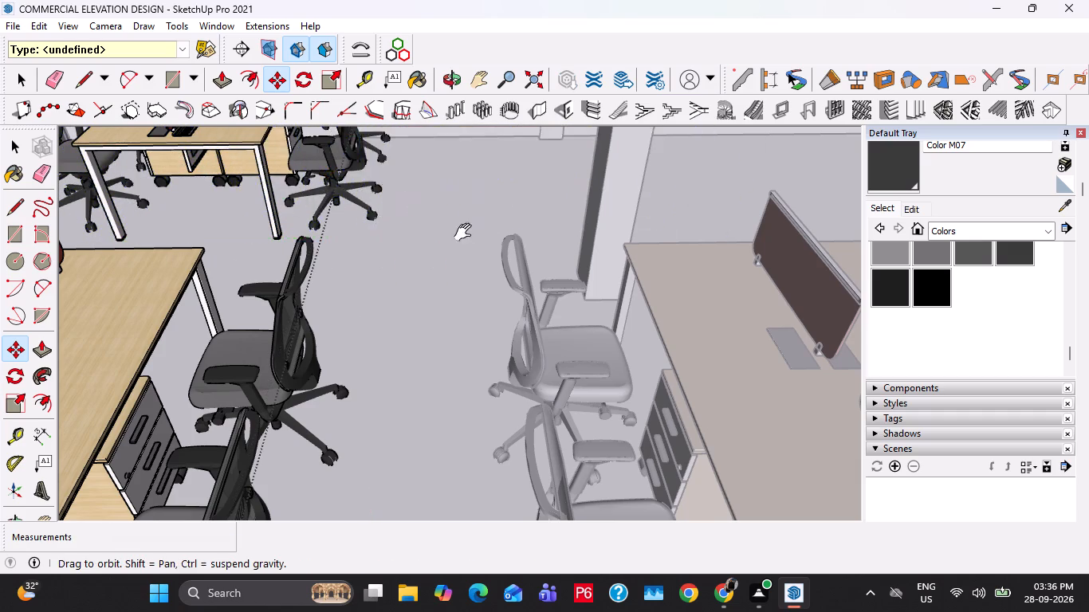
{"action": "middle_click_drag", "start_coordinate": [466, 233], "coordinate": [304, 265]}
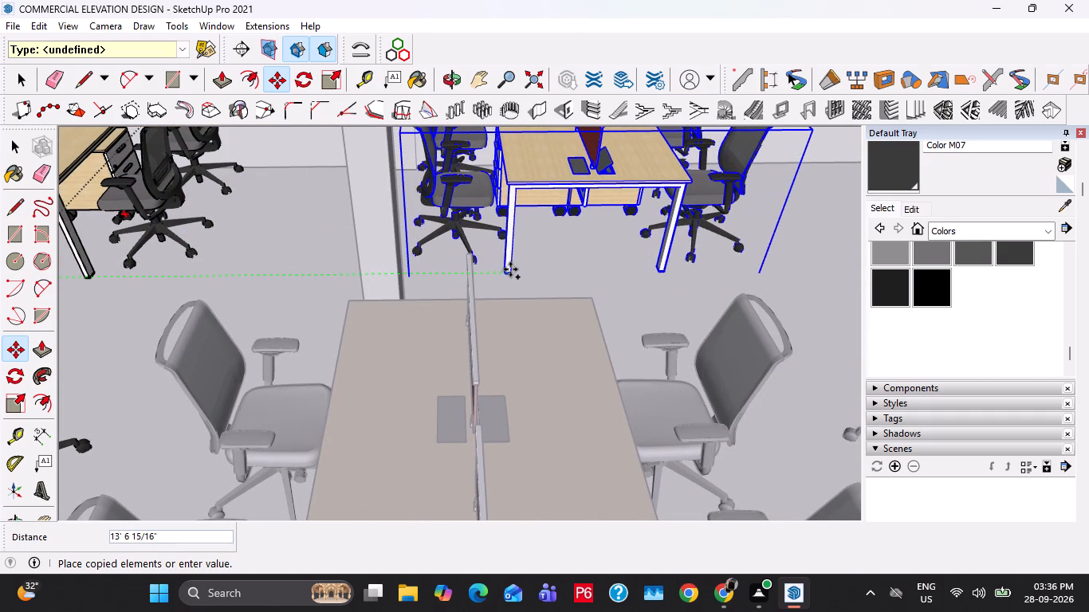
{"action": "type", "text": "9'"}
{"action": "key", "text": "Return"}
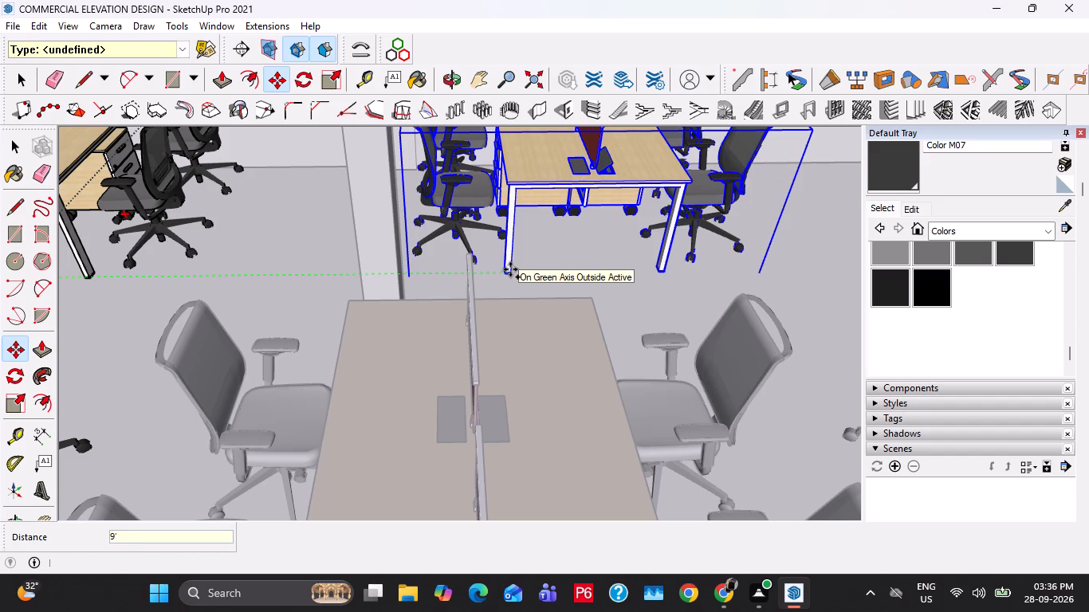
{"action": "left_click", "coordinate": [530, 269]}
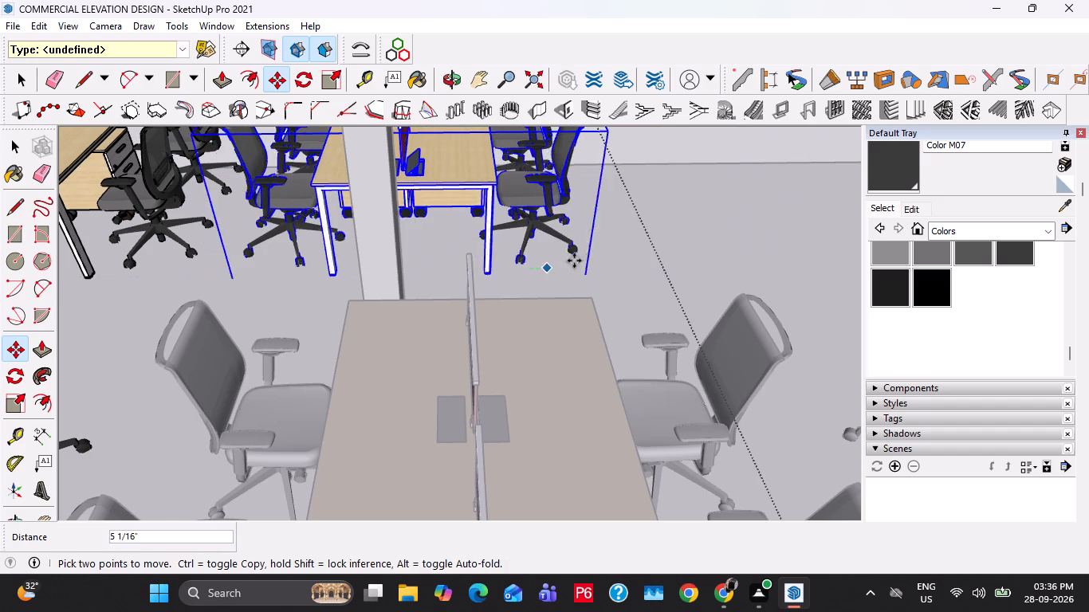
{"action": "left_click", "coordinate": [623, 270]}
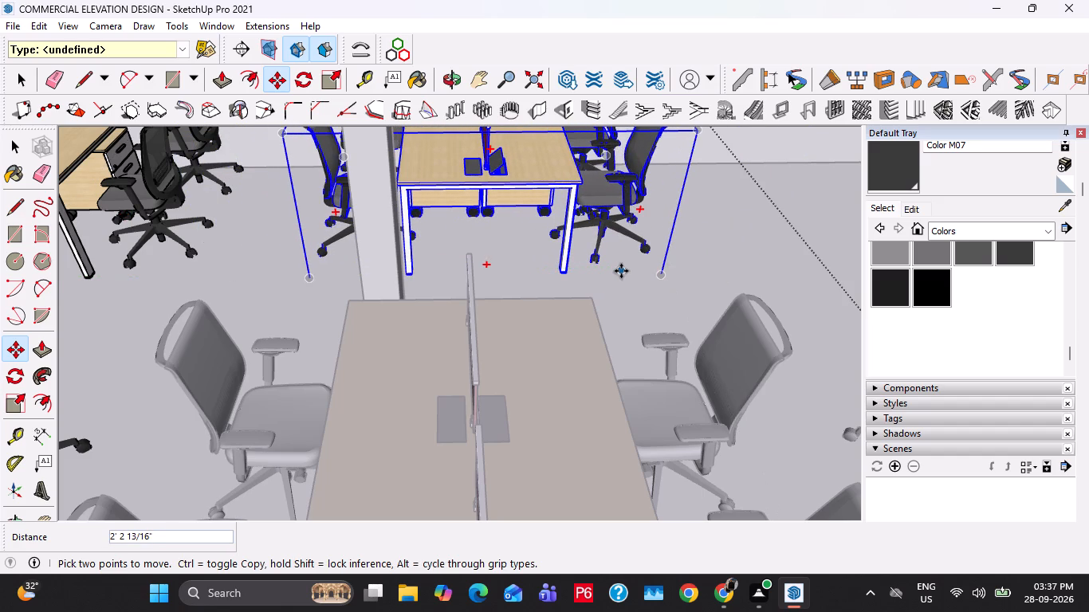
Copy the shifted desk group along the green axis with a distance of 2".
{"action": "left_click", "coordinate": [316, 280], "text": "ctrl"}
{"action": "middle_click_drag", "start_coordinate": [559, 273], "coordinate": [556, 273]}
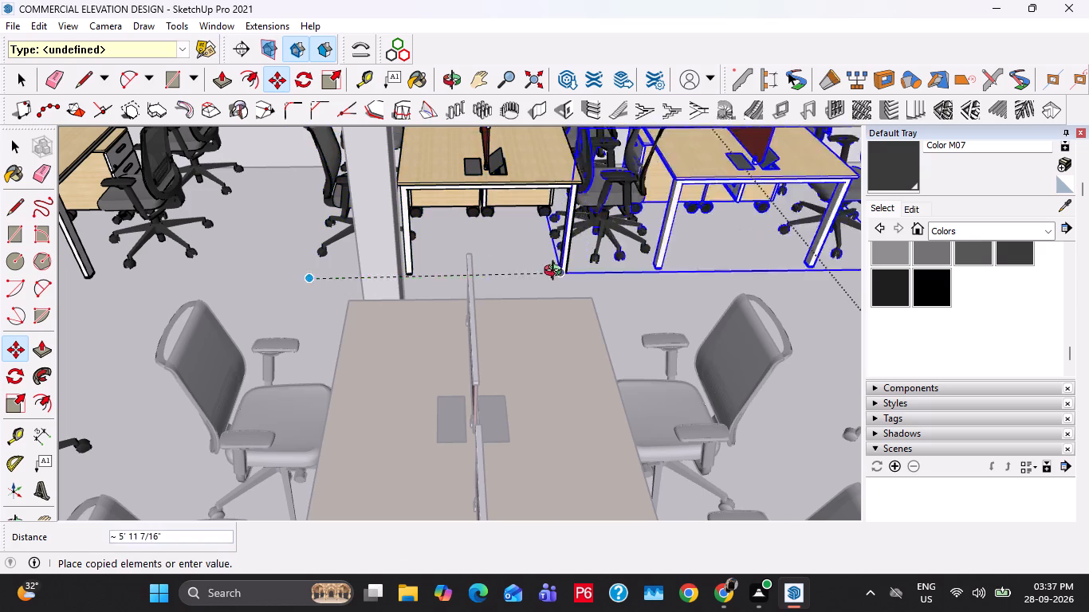
{"action": "middle_click_drag", "start_coordinate": [556, 273], "coordinate": [290, 317]}
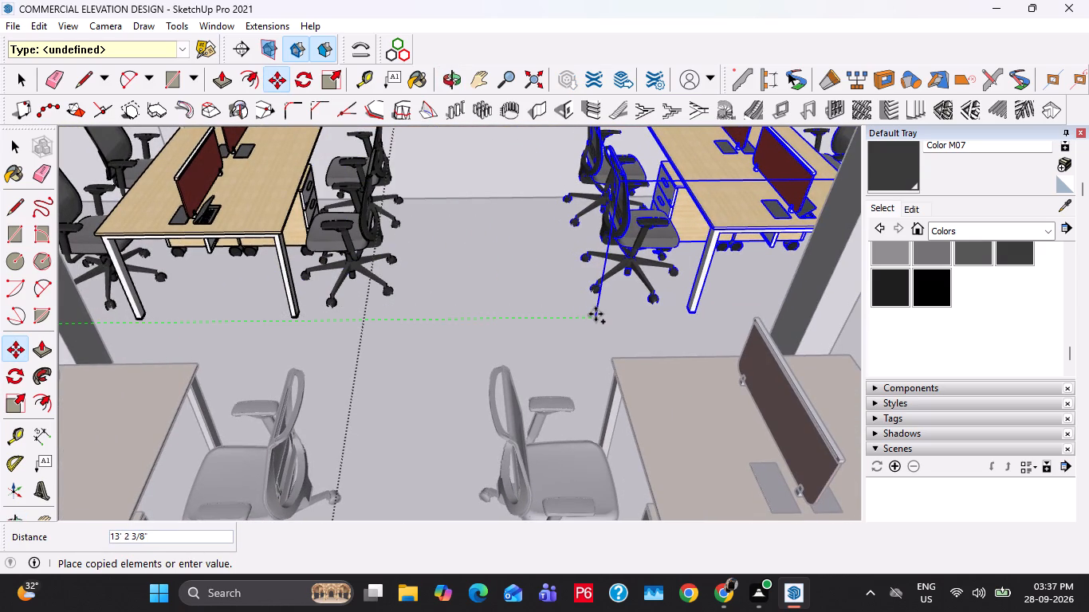
{"action": "left_click", "coordinate": [580, 313]}
{"action": "type", "text": "X1"}
{"action": "key", "text": "BackSpace"}
{"action": "key", "text": "BackSpace"}
{"action": "key", "text": "2"}
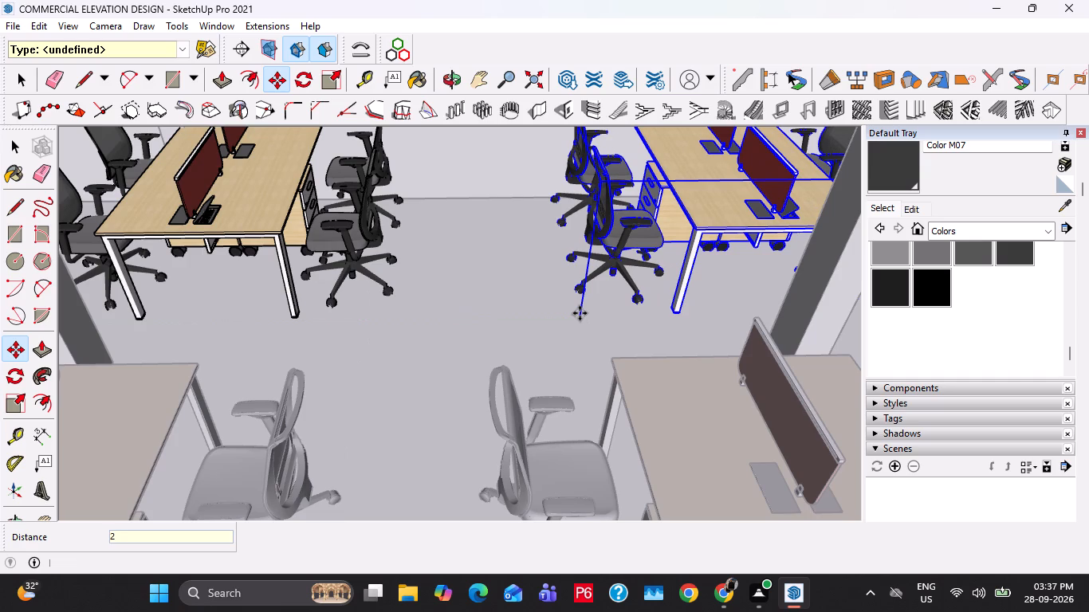
{"action": "key", "text": "Return"}
{"action": "key", "text": "space"}
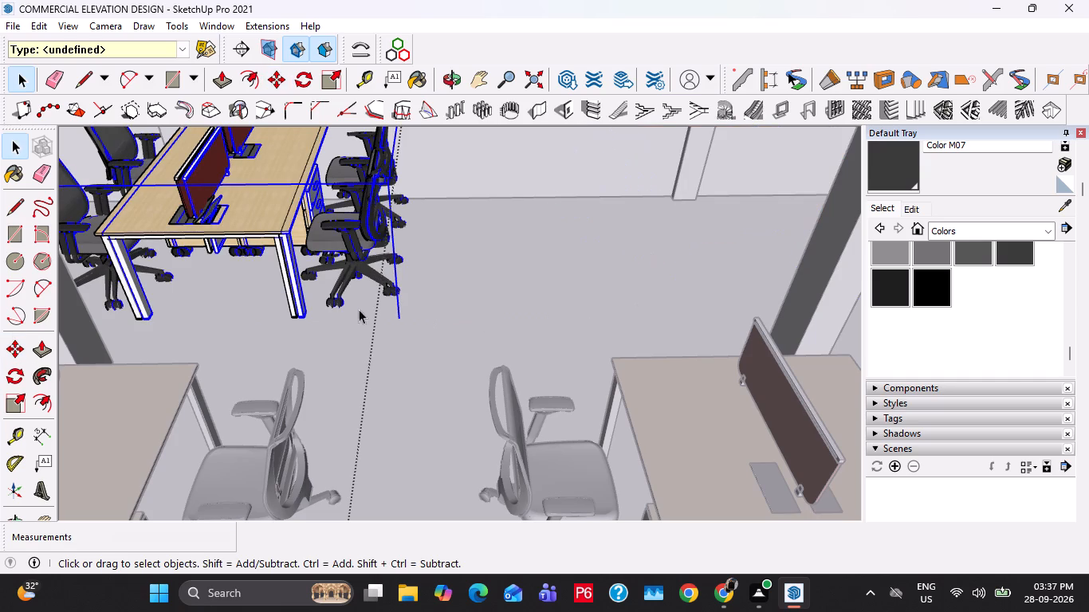
Copy the selected desk group about 12' 11" along the green axis and array the copy x3.
{"action": "key", "text": "m"}
{"action": "left_click", "coordinate": [148, 319]}
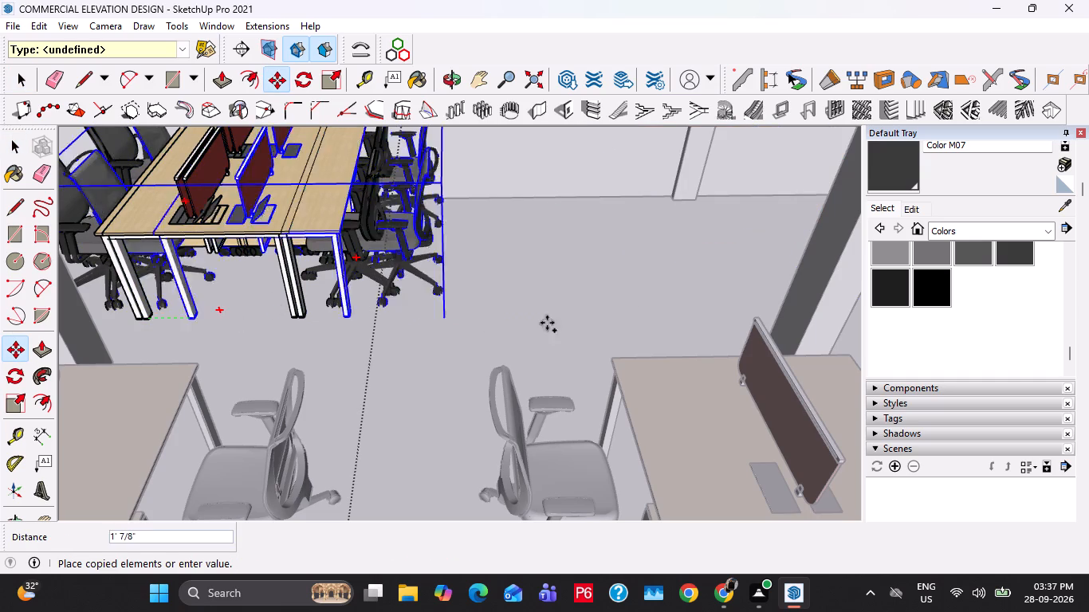
{"action": "left_click", "coordinate": [690, 312]}
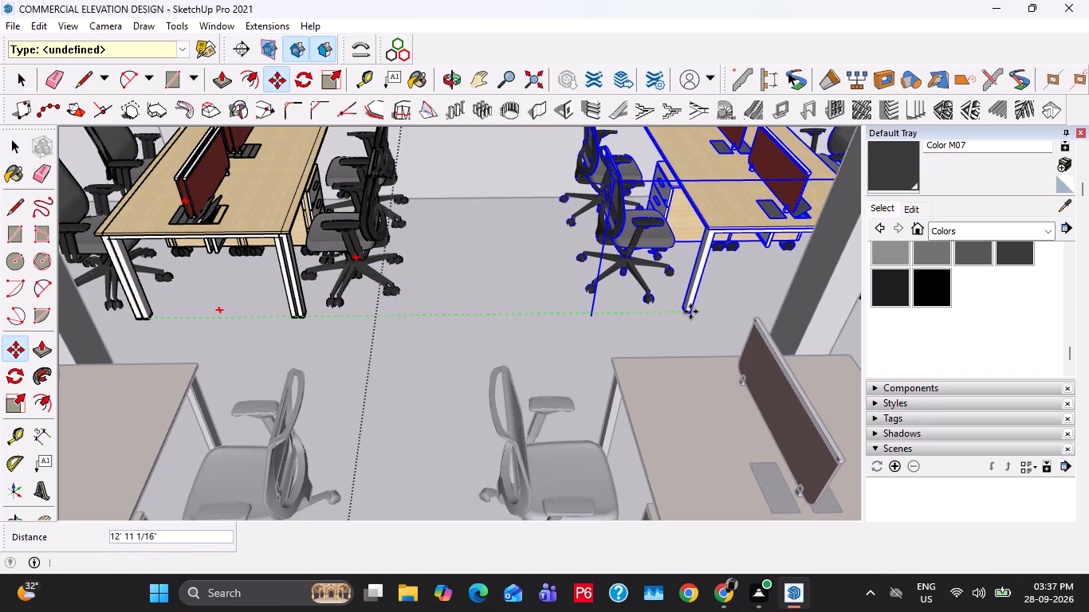
{"action": "type", "text": "X3"}
{"action": "key", "text": "Return"}
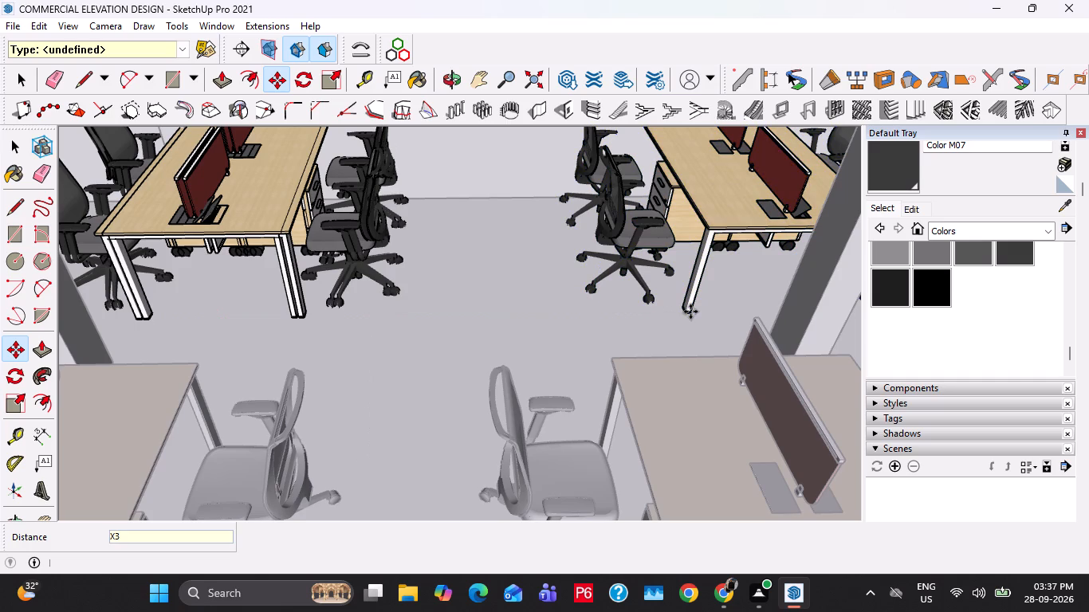
{"action": "key", "text": "space"}
{"action": "key", "text": "space"}
Inspect the extended back row of desks against the existing rows and columns inside the storey.
{"action": "middle_click_drag", "start_coordinate": [637, 335], "coordinate": [669, 274]}
{"action": "scroll", "coordinate": [665, 275], "scroll_direction": "down", "scroll_amount": 7}
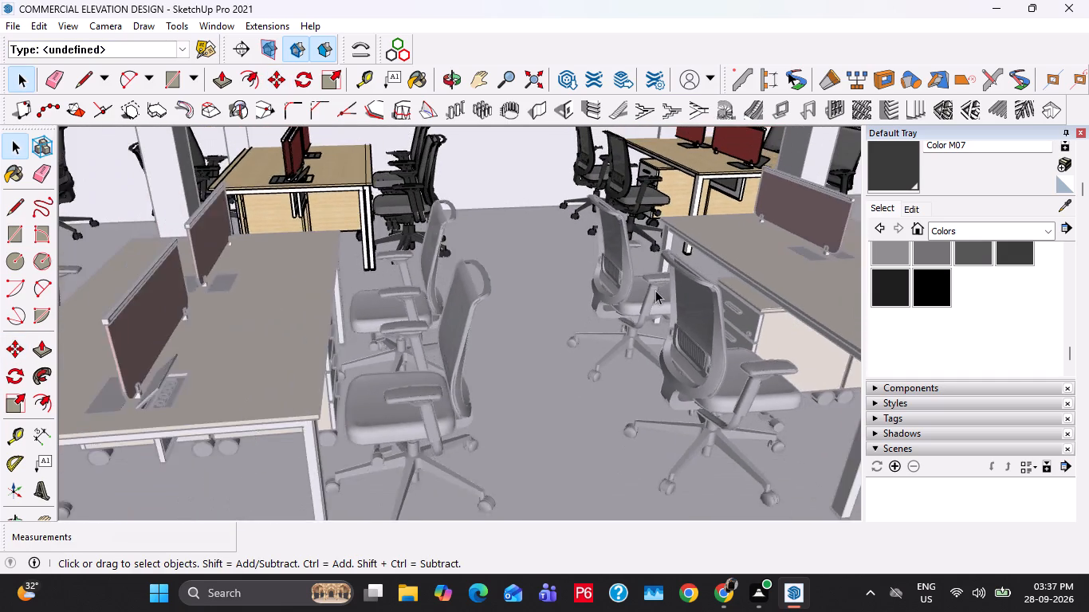
{"action": "scroll", "coordinate": [654, 292], "scroll_direction": "down", "scroll_amount": 3}
{"action": "middle_click_drag", "start_coordinate": [706, 278], "coordinate": [470, 355], "text": "shift"}
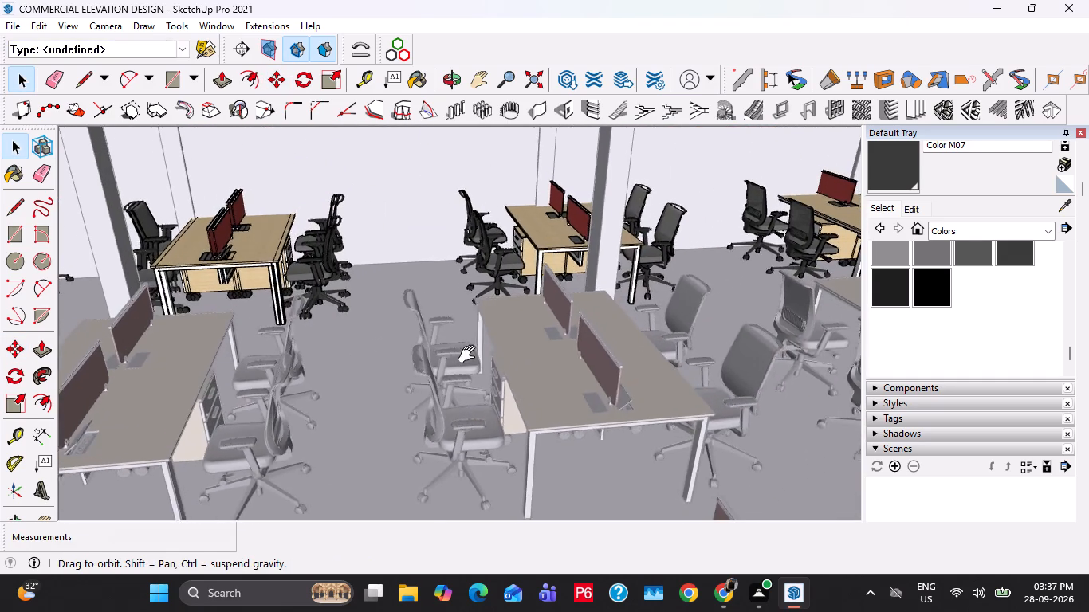
{"action": "middle_click_drag", "start_coordinate": [470, 355], "coordinate": [456, 357], "text": "shift"}
{"action": "scroll", "coordinate": [458, 351], "scroll_direction": "down", "scroll_amount": 4}
{"action": "middle_click_drag", "start_coordinate": [571, 355], "coordinate": [529, 288]}
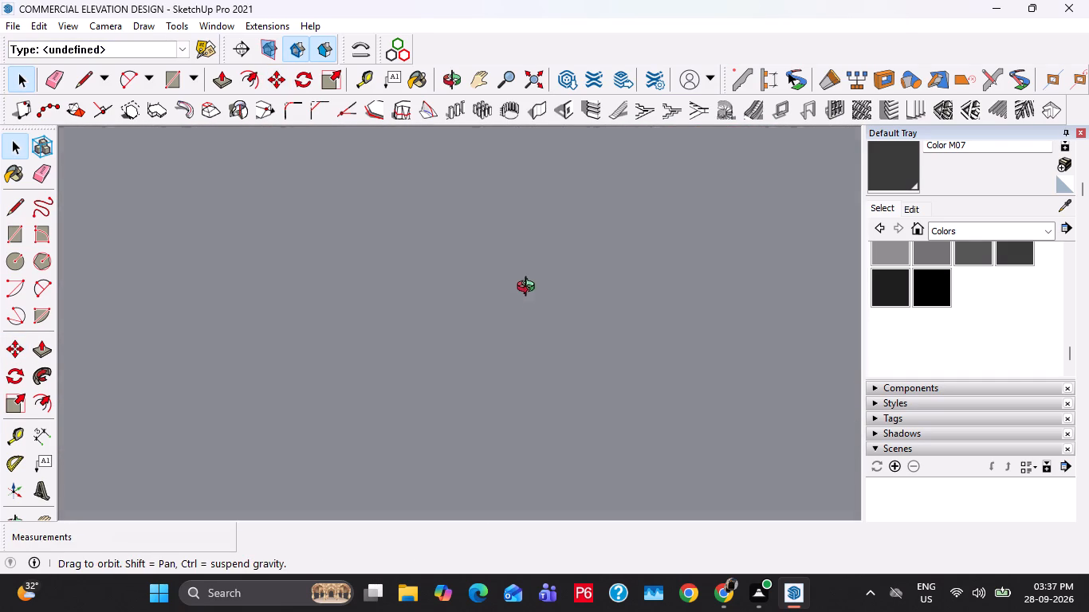
{"action": "middle_click_drag", "start_coordinate": [529, 288], "coordinate": [528, 280]}
{"action": "scroll", "coordinate": [517, 340], "scroll_direction": "up", "scroll_amount": 20}
{"action": "scroll", "coordinate": [517, 340], "scroll_direction": "up", "scroll_amount": 18}
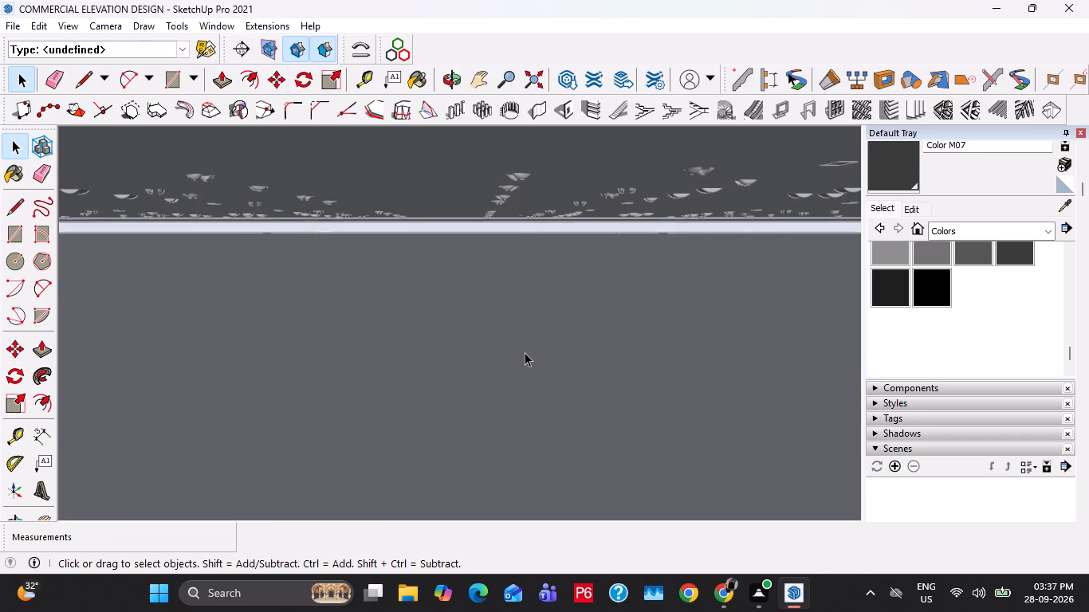
{"action": "scroll", "coordinate": [525, 352], "scroll_direction": "up", "scroll_amount": 10}
{"action": "middle_click_drag", "start_coordinate": [589, 410], "coordinate": [506, 261]}
{"action": "middle_click_drag", "start_coordinate": [706, 320], "coordinate": [474, 343], "text": "shift"}
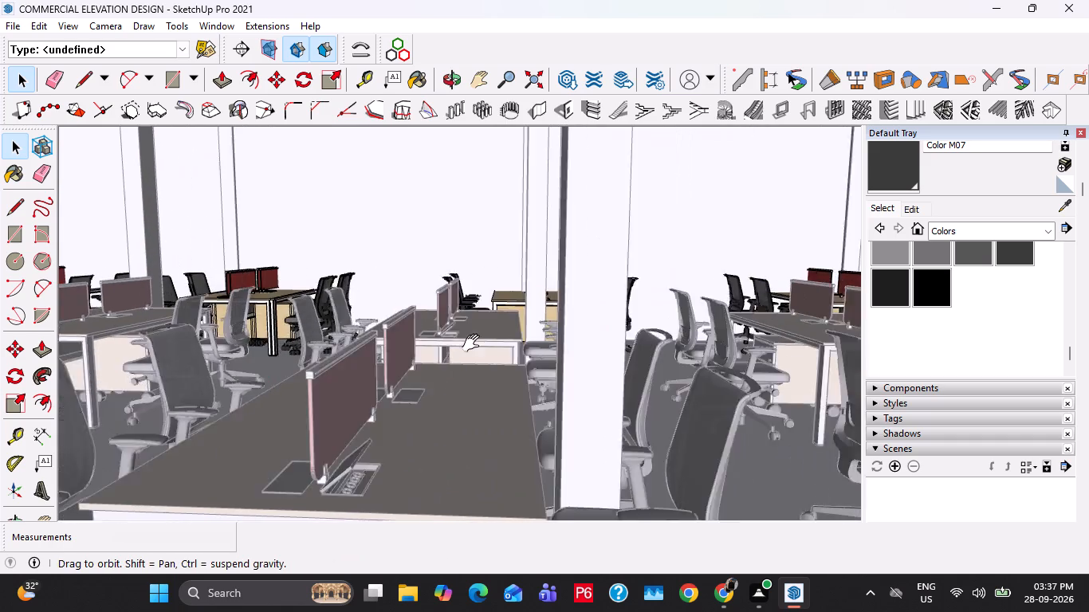
{"action": "middle_click_drag", "start_coordinate": [474, 343], "coordinate": [411, 340], "text": "shift"}
Select all desk sets in the middle furnished storey, exclude the three front sets nearest the glazed corner, and group the rest.
{"action": "scroll", "coordinate": [466, 336], "scroll_direction": "down", "scroll_amount": 8}
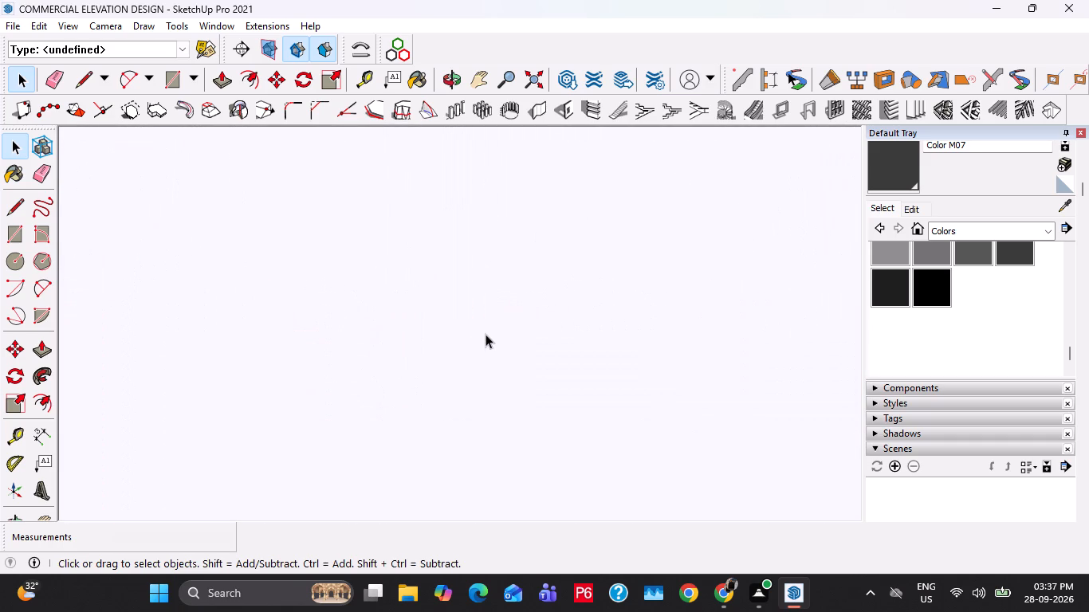
{"action": "scroll", "coordinate": [486, 334], "scroll_direction": "down", "scroll_amount": 20}
{"action": "scroll", "coordinate": [486, 334], "scroll_direction": "down", "scroll_amount": 18}
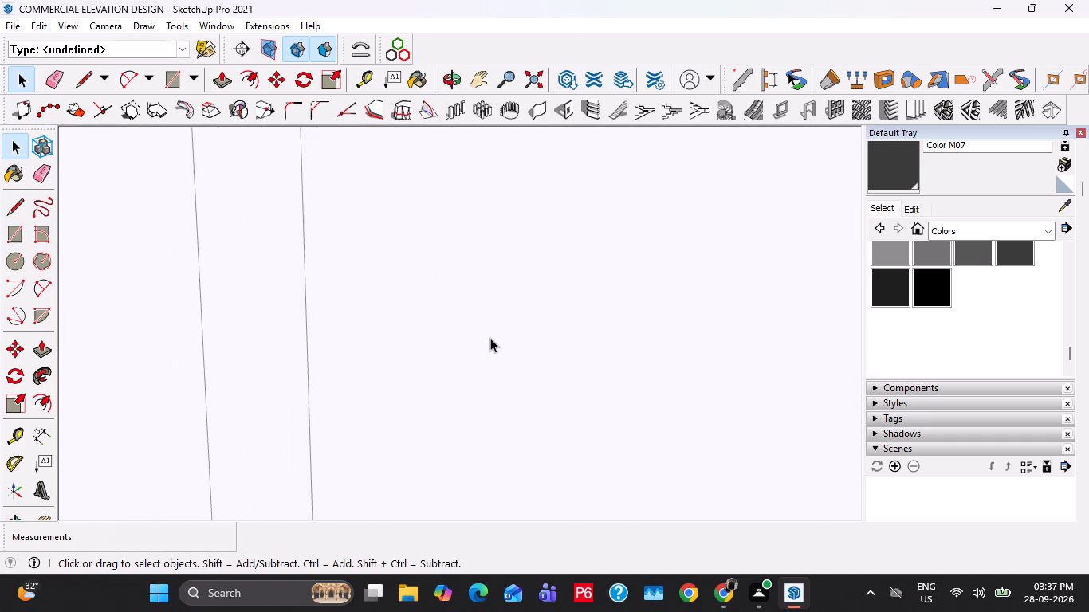
{"action": "scroll", "coordinate": [490, 338], "scroll_direction": "down", "scroll_amount": 13}
{"action": "scroll", "coordinate": [490, 338], "scroll_direction": "down", "scroll_amount": 14}
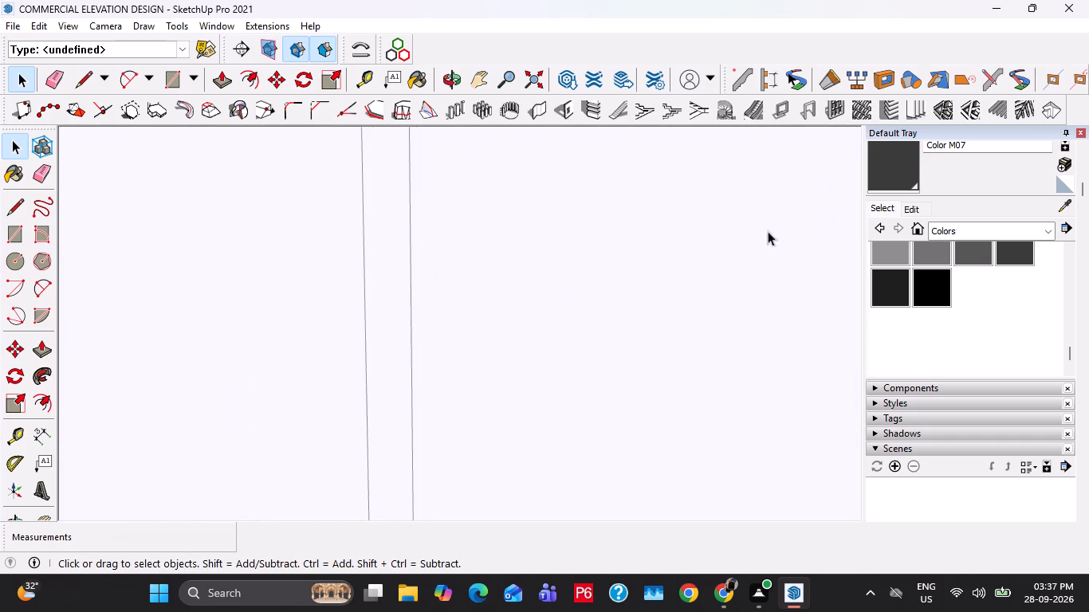
{"action": "scroll", "coordinate": [699, 255], "scroll_direction": "down", "scroll_amount": 20}
{"action": "middle_click_drag", "start_coordinate": [473, 296], "coordinate": [506, 436]}
{"action": "scroll", "coordinate": [508, 412], "scroll_direction": "down", "scroll_amount": 6}
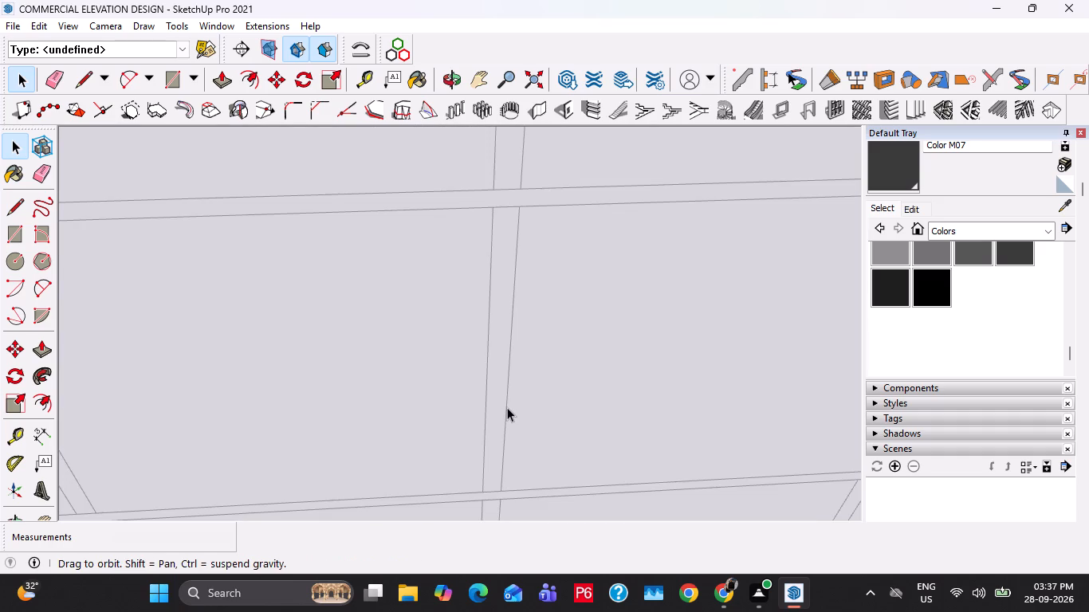
{"action": "scroll", "coordinate": [507, 407], "scroll_direction": "down", "scroll_amount": 8}
{"action": "scroll", "coordinate": [507, 407], "scroll_direction": "down", "scroll_amount": 20}
{"action": "scroll", "coordinate": [507, 407], "scroll_direction": "down", "scroll_amount": 10}
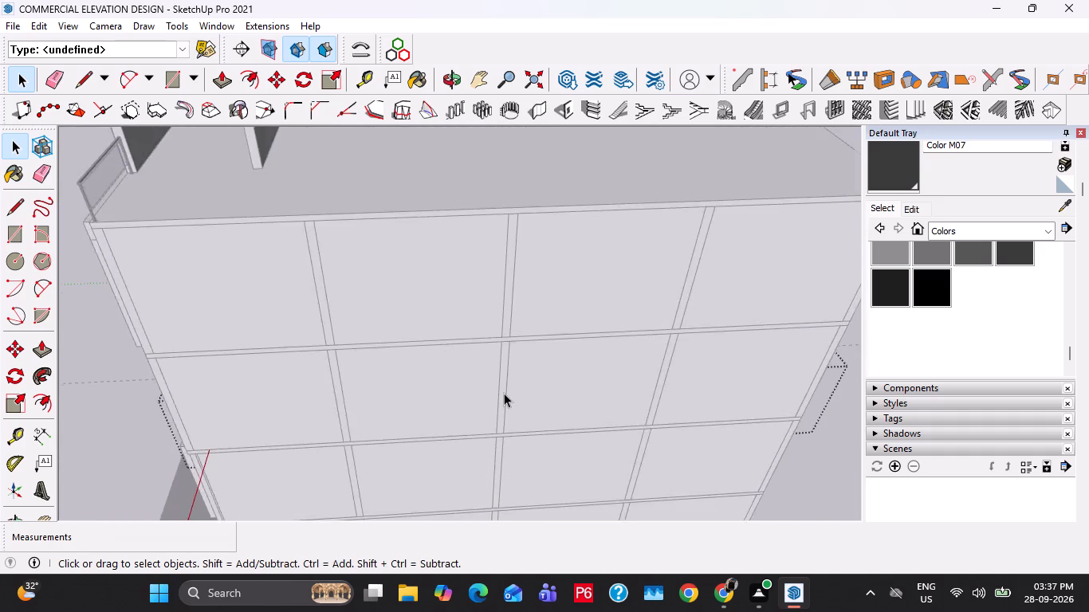
{"action": "scroll", "coordinate": [504, 393], "scroll_direction": "down", "scroll_amount": 10}
{"action": "left_click_drag", "start_coordinate": [676, 234], "coordinate": [301, 394]}
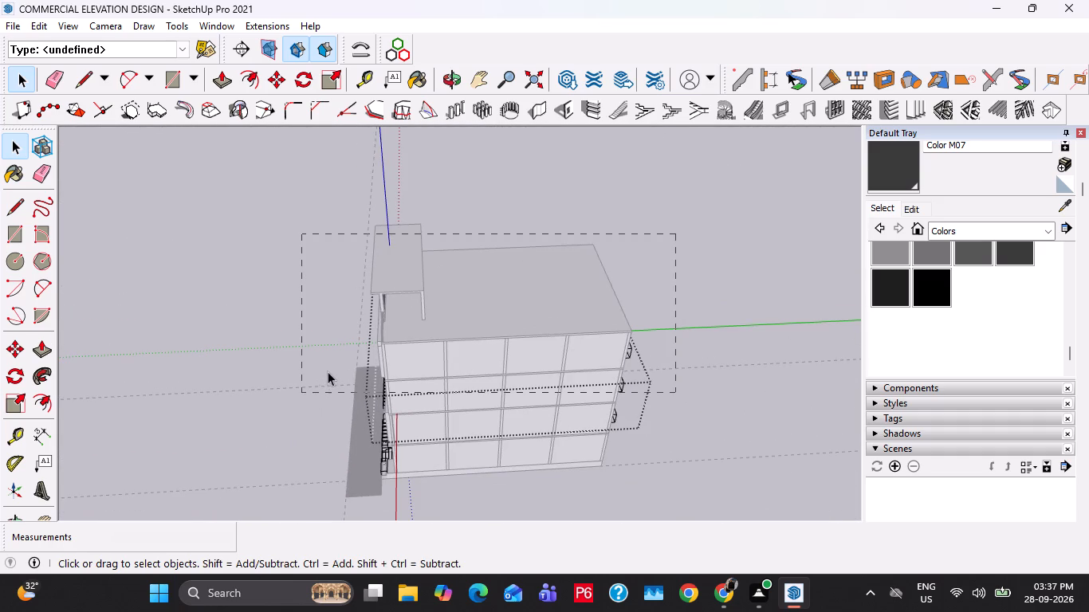
{"action": "scroll", "coordinate": [357, 367], "scroll_direction": "up", "scroll_amount": 13}
{"action": "middle_click_drag", "start_coordinate": [404, 335], "coordinate": [540, 293]}
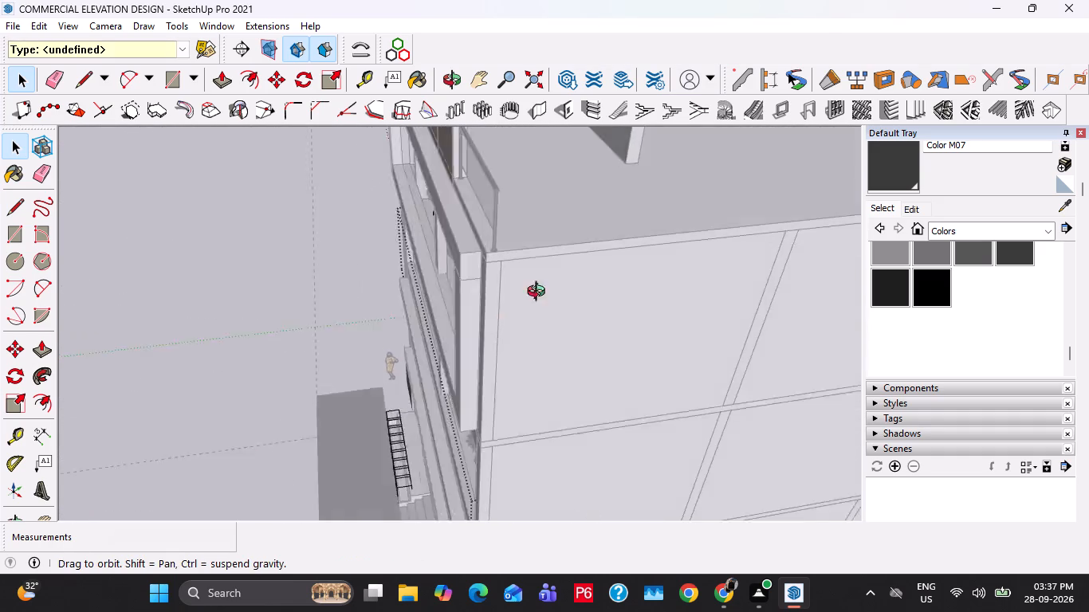
{"action": "middle_click_drag", "start_coordinate": [540, 293], "coordinate": [599, 229]}
{"action": "scroll", "coordinate": [484, 398], "scroll_direction": "up", "scroll_amount": 1}
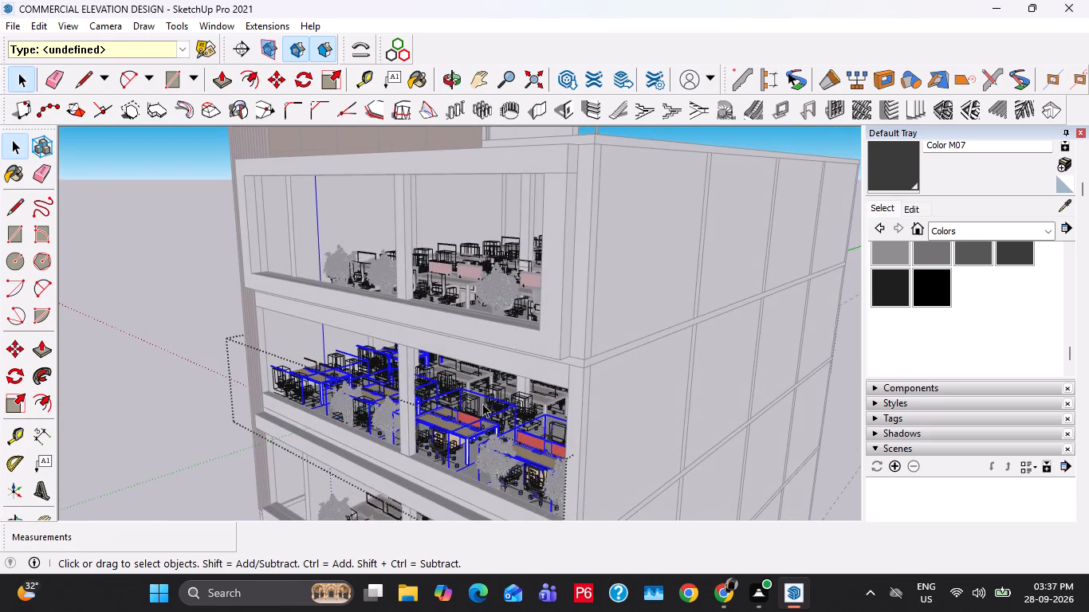
{"action": "scroll", "coordinate": [482, 403], "scroll_direction": "up", "scroll_amount": 1}
{"action": "left_click", "coordinate": [520, 468], "text": "shift"}
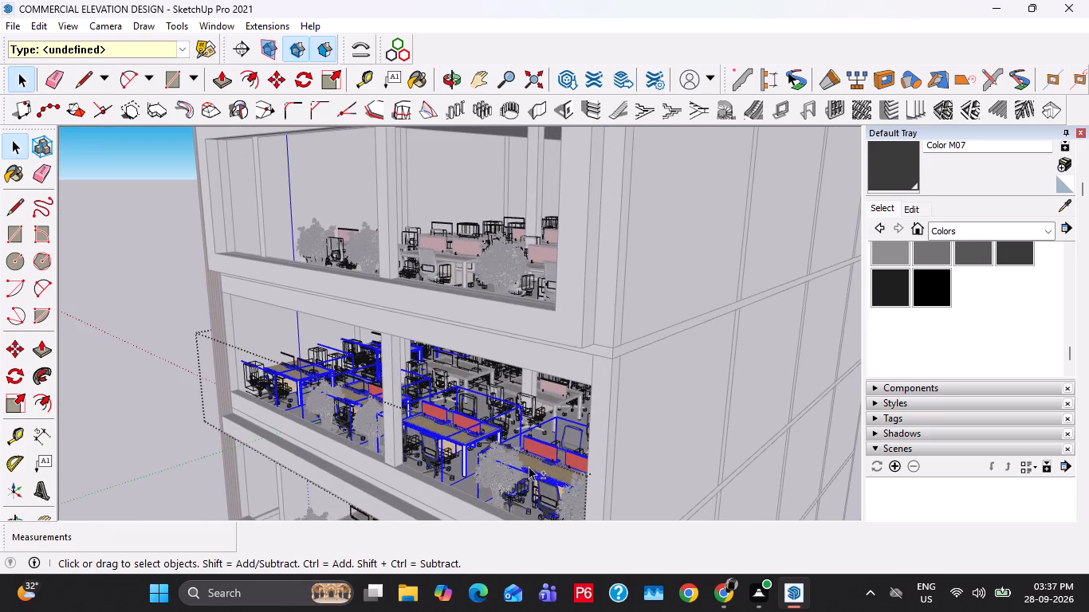
{"action": "left_click", "coordinate": [544, 453], "text": "shift"}
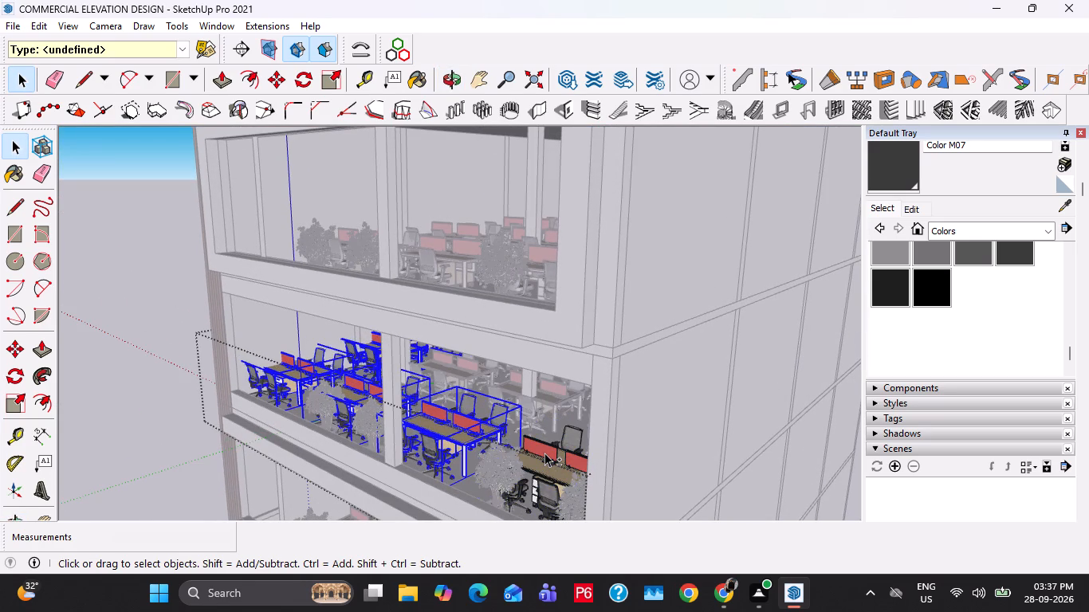
{"action": "left_click", "coordinate": [491, 428], "text": "shift"}
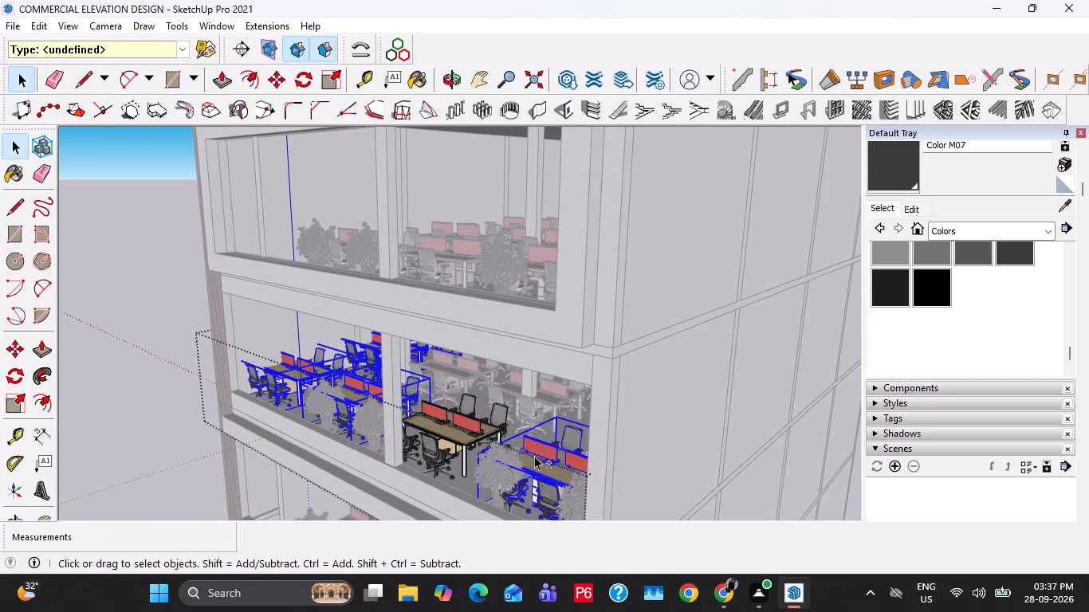
{"action": "left_click", "coordinate": [536, 456], "text": "shift"}
{"action": "left_click", "coordinate": [356, 381], "text": "shift"}
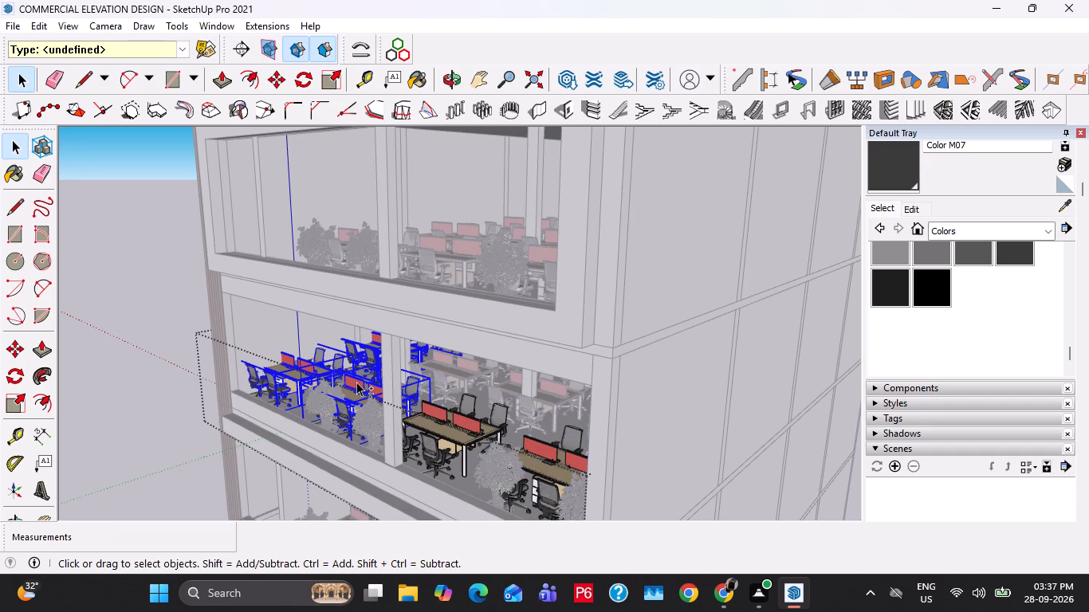
{"action": "right_click", "coordinate": [297, 369]}
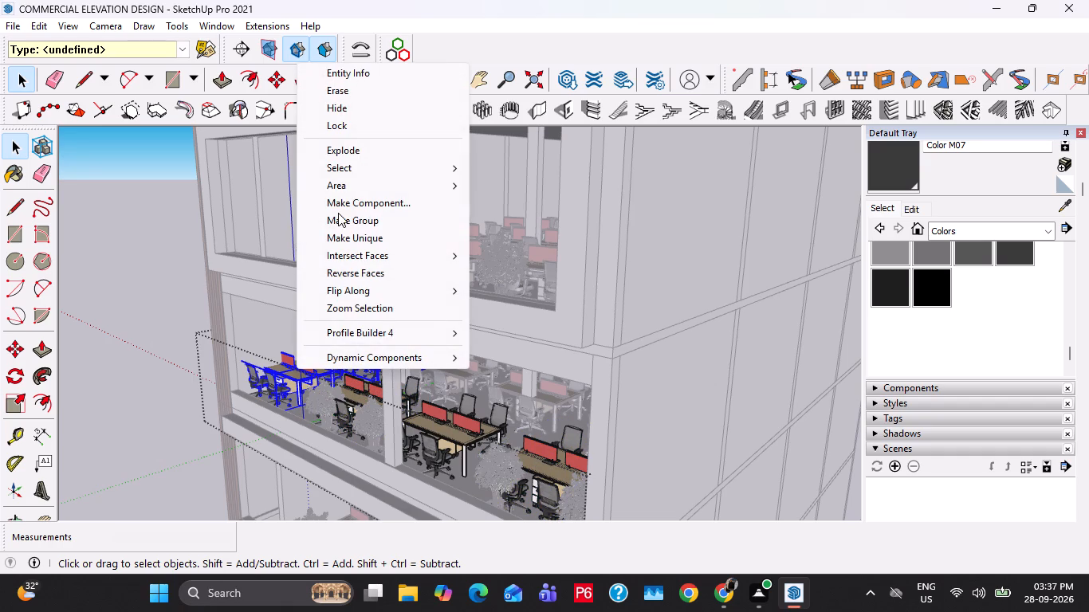
{"action": "left_click", "coordinate": [348, 222]}
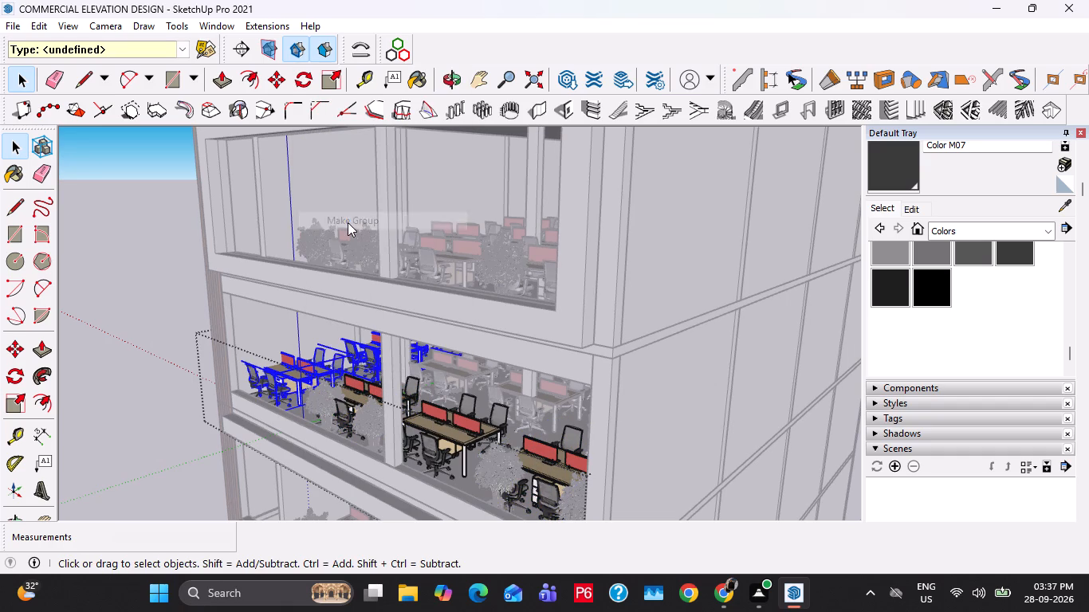
Copy the grouped desks 13' up the blue axis into the storey above, using the building's corner edge points as reference.
{"action": "scroll", "coordinate": [530, 266], "scroll_direction": "down", "scroll_amount": 7}
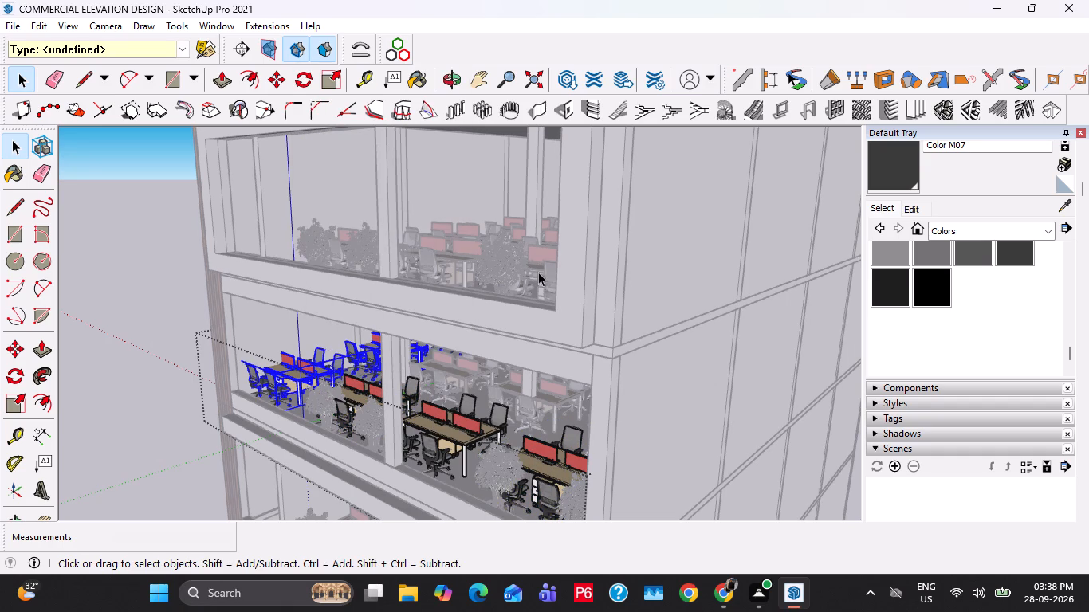
{"action": "scroll", "coordinate": [538, 272], "scroll_direction": "down", "scroll_amount": 4}
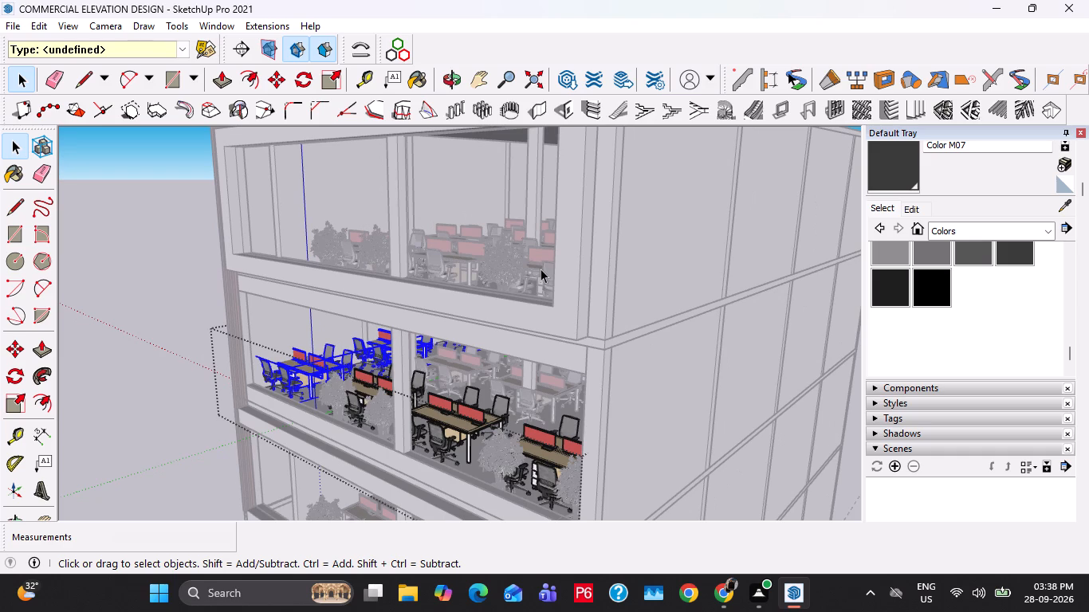
{"action": "scroll", "coordinate": [541, 269], "scroll_direction": "down", "scroll_amount": 7}
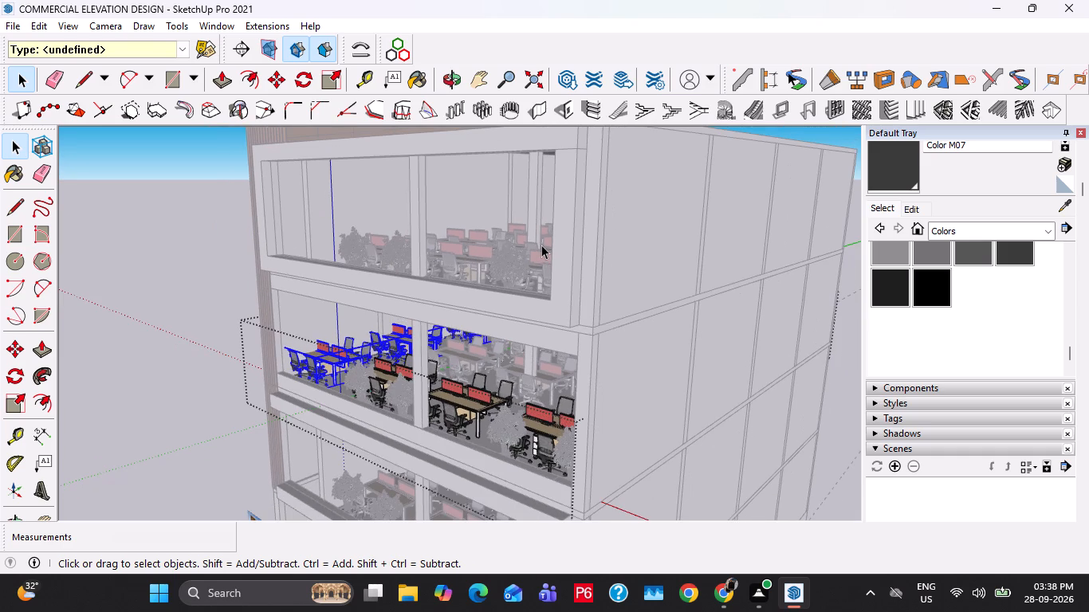
{"action": "scroll", "coordinate": [541, 245], "scroll_direction": "down", "scroll_amount": 3}
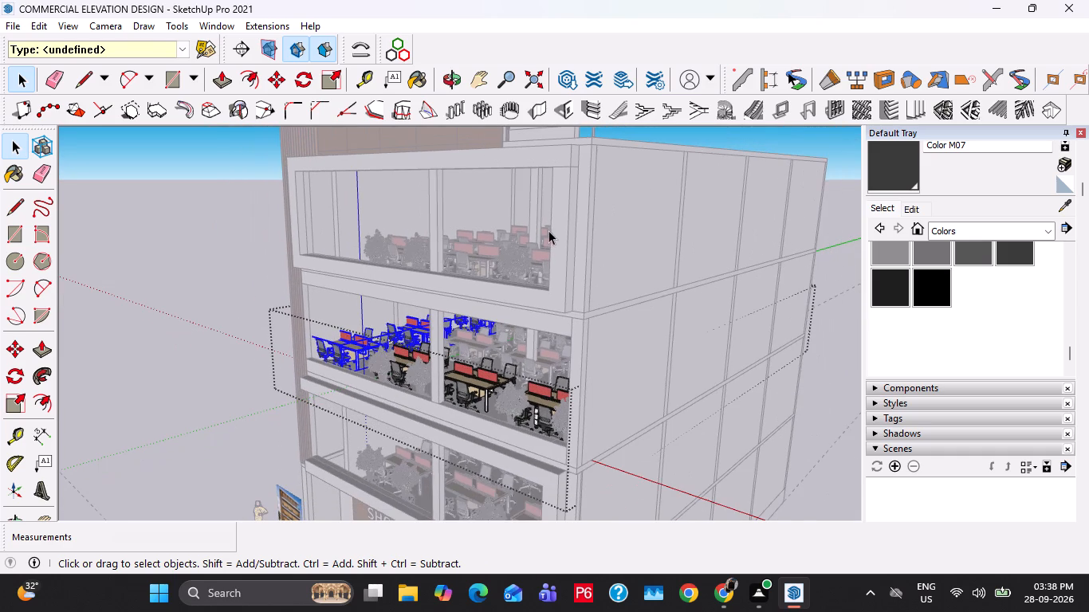
{"action": "key", "text": "m"}
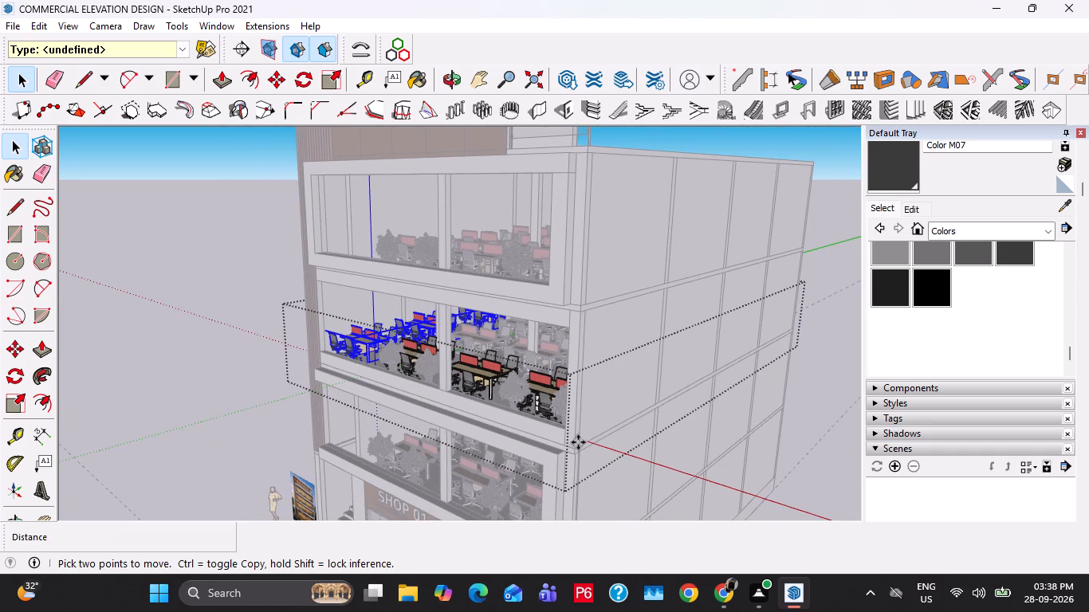
{"action": "scroll", "coordinate": [574, 449], "scroll_direction": "up", "scroll_amount": 15}
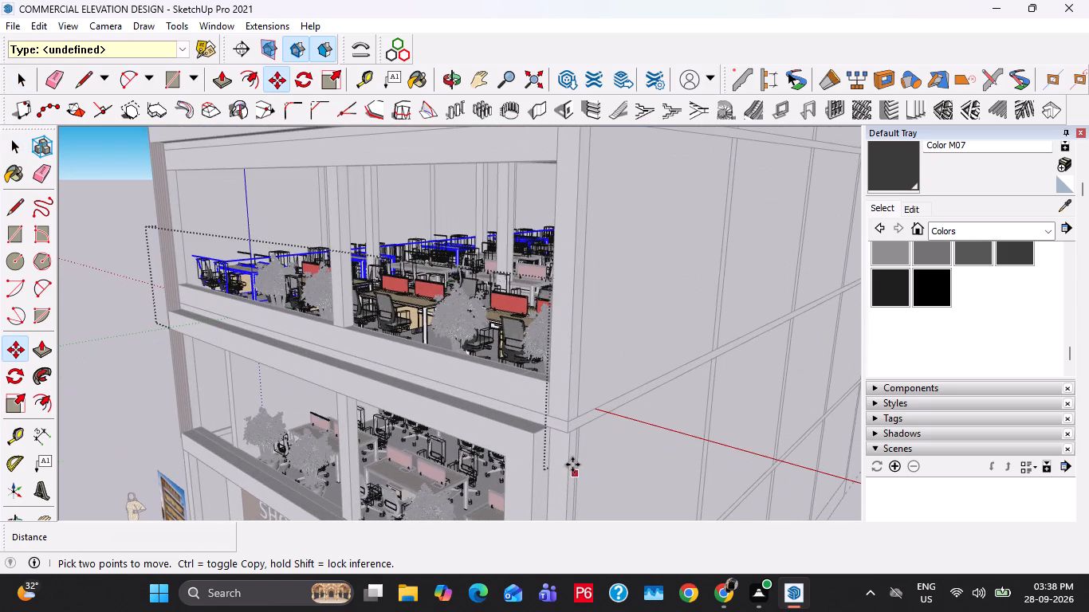
{"action": "scroll", "coordinate": [572, 465], "scroll_direction": "up", "scroll_amount": 9}
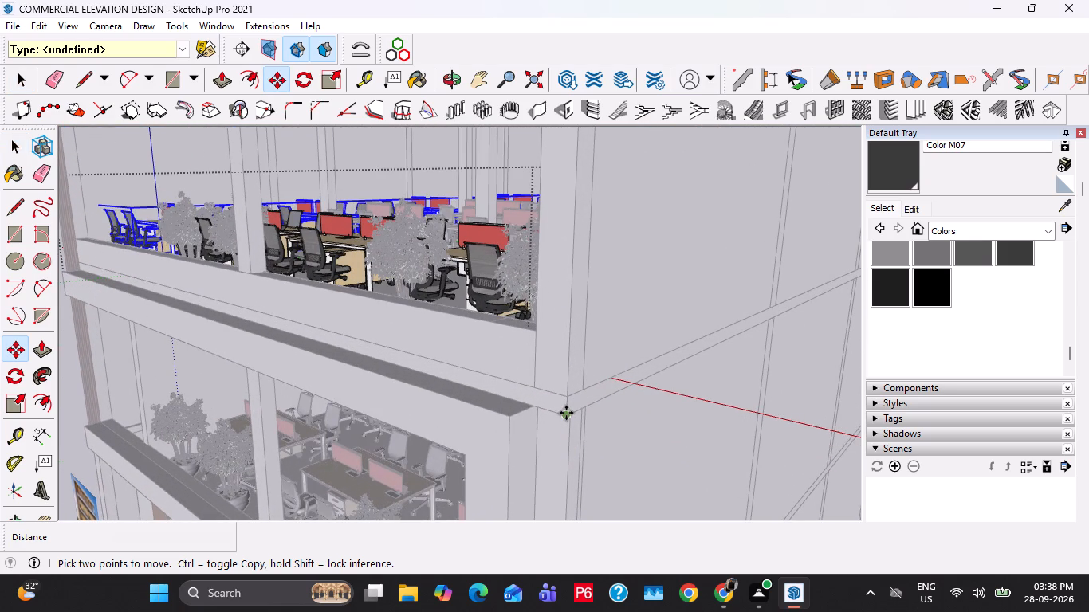
{"action": "left_click", "coordinate": [566, 413]}
{"action": "scroll", "coordinate": [568, 277], "scroll_direction": "down", "scroll_amount": 11}
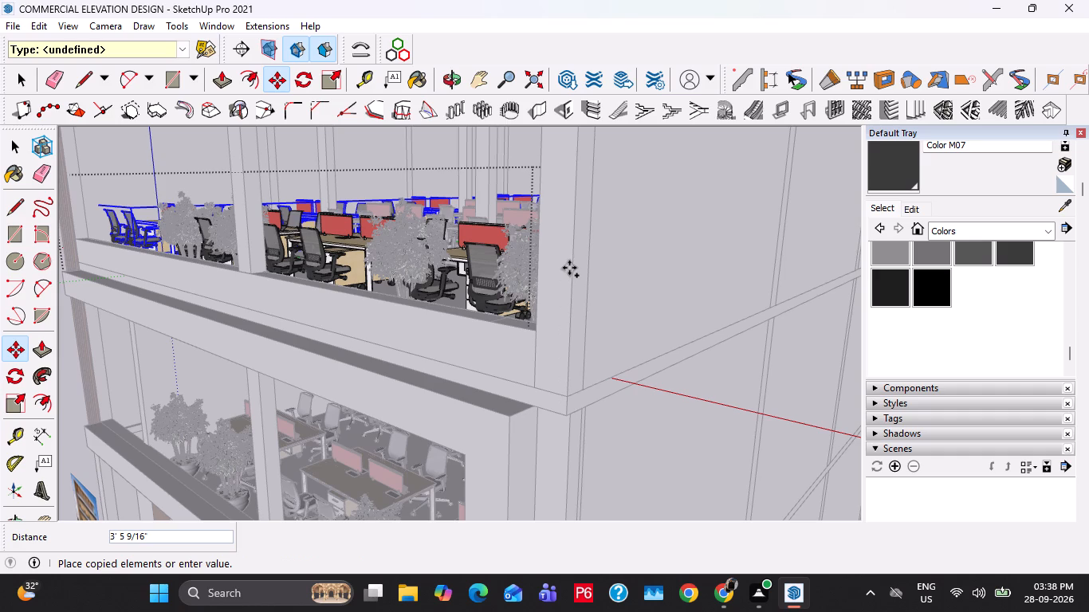
{"action": "scroll", "coordinate": [570, 266], "scroll_direction": "down", "scroll_amount": 18}
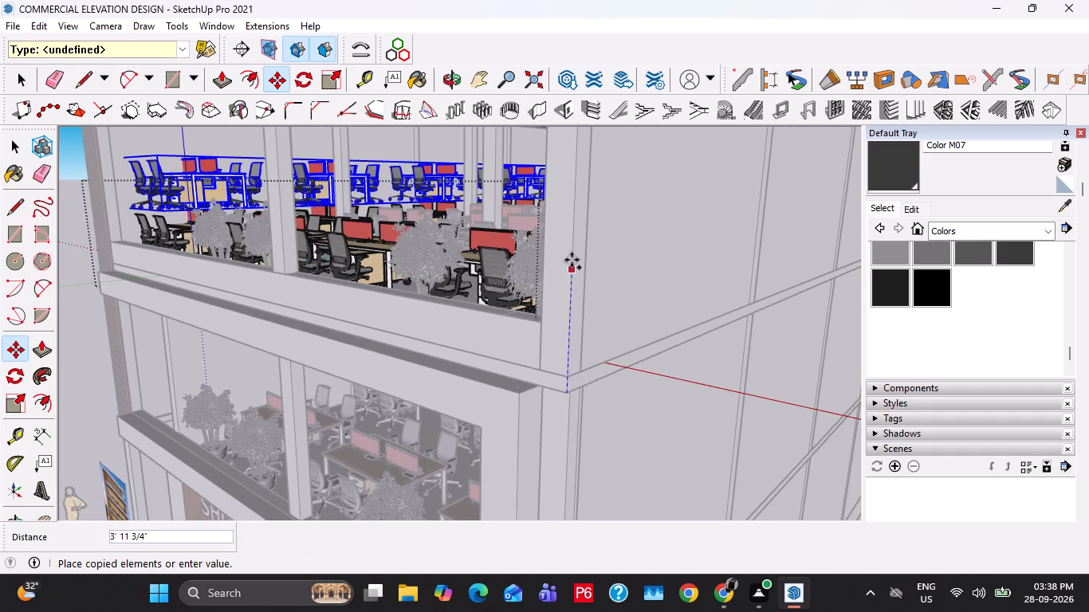
{"action": "scroll", "coordinate": [572, 260], "scroll_direction": "down", "scroll_amount": 13}
{"action": "middle_click_drag", "start_coordinate": [574, 249], "coordinate": [574, 282]}
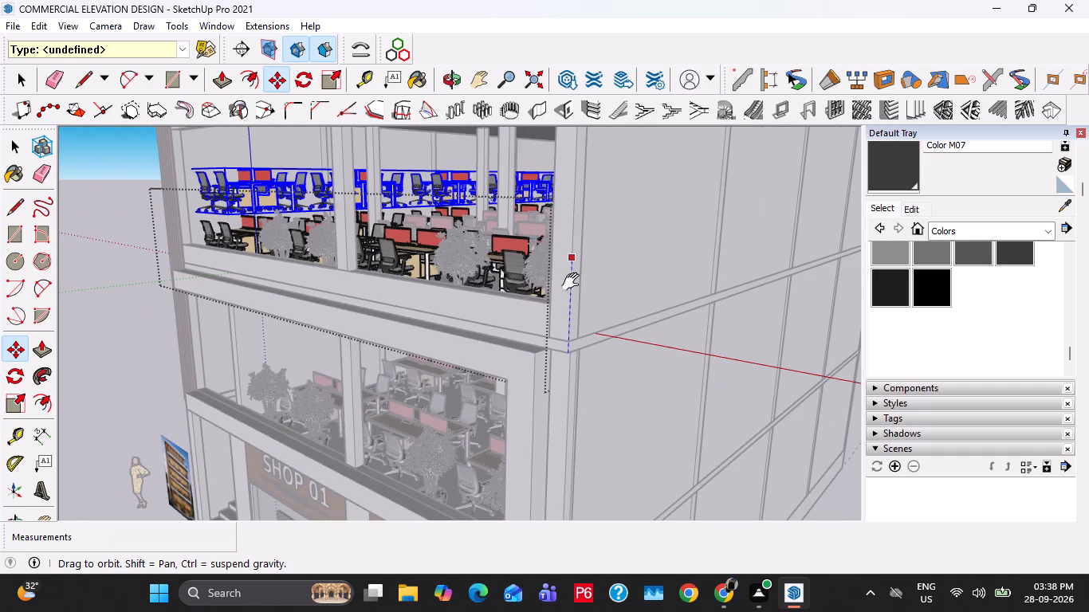
{"action": "middle_click_drag", "start_coordinate": [574, 282], "coordinate": [576, 426]}
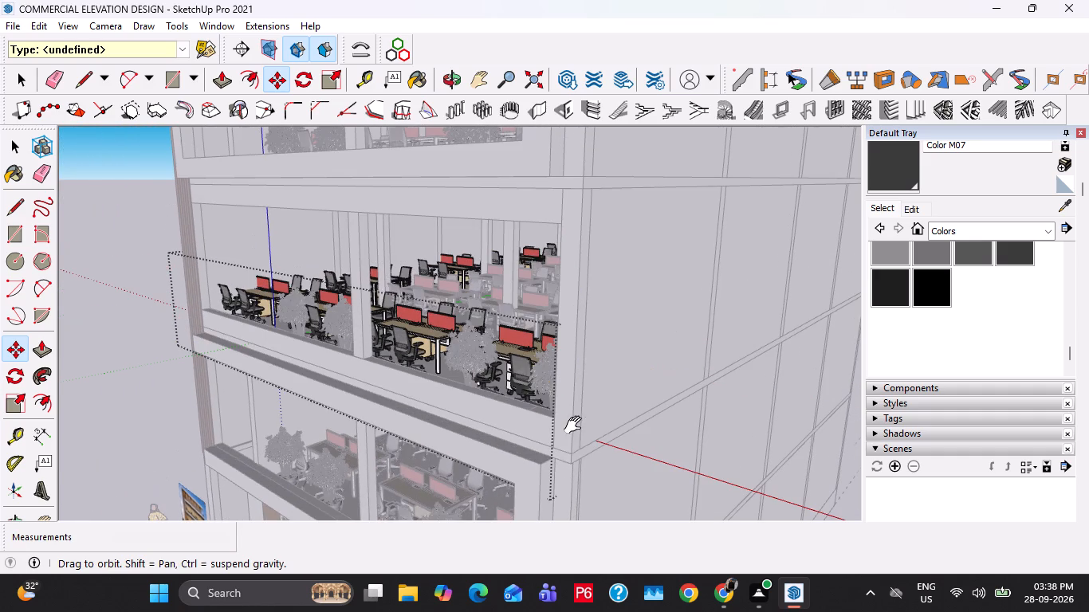
{"action": "middle_click_drag", "start_coordinate": [576, 426], "coordinate": [572, 459]}
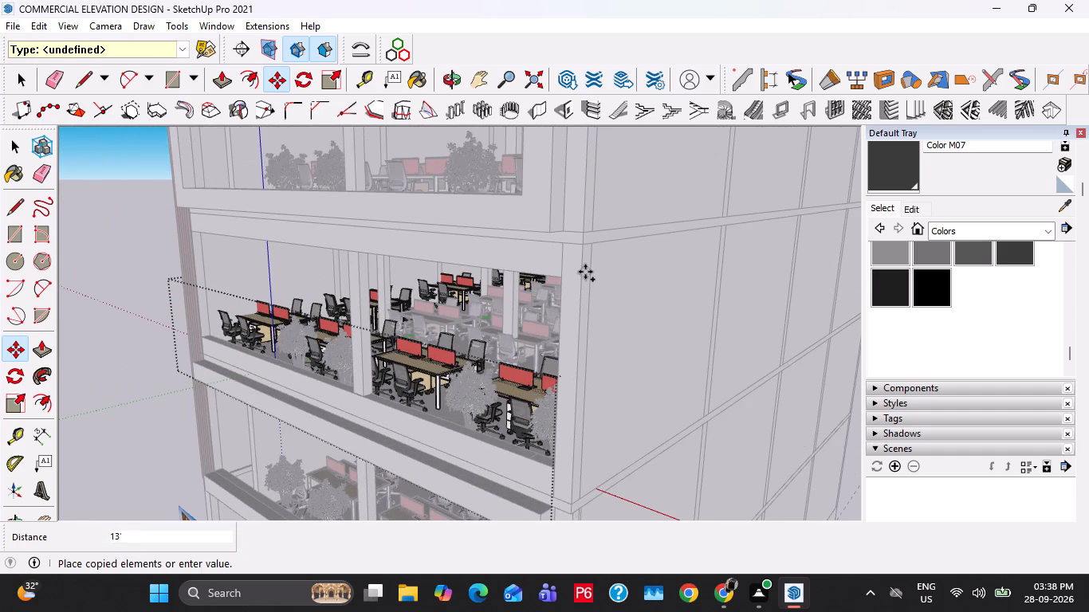
{"action": "scroll", "coordinate": [585, 272], "scroll_direction": "down", "scroll_amount": 2}
{"action": "middle_click_drag", "start_coordinate": [585, 272], "coordinate": [576, 370]}
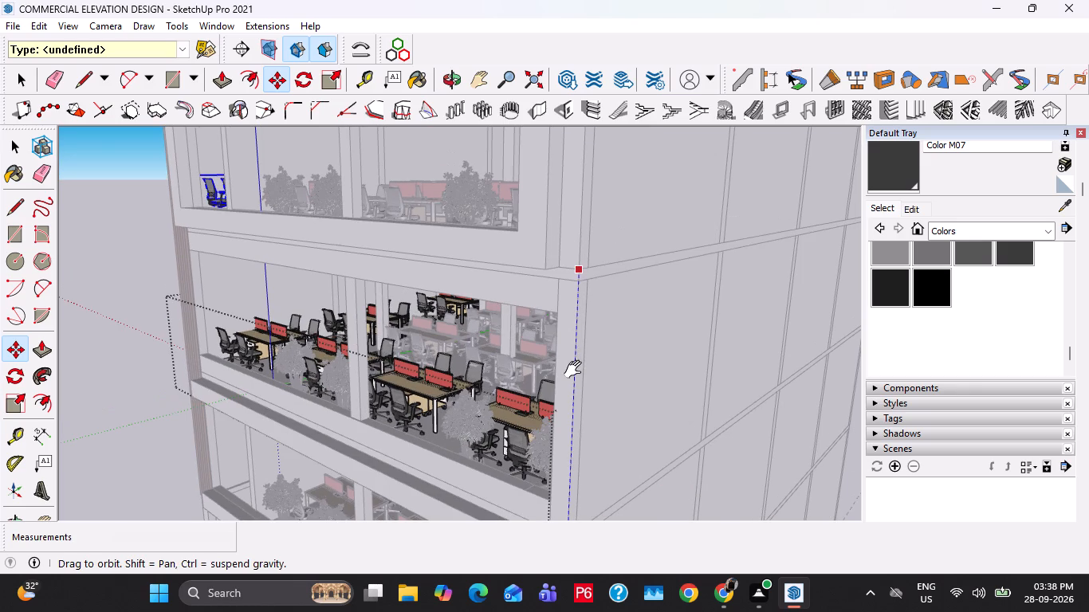
{"action": "middle_click_drag", "start_coordinate": [576, 370], "coordinate": [576, 375]}
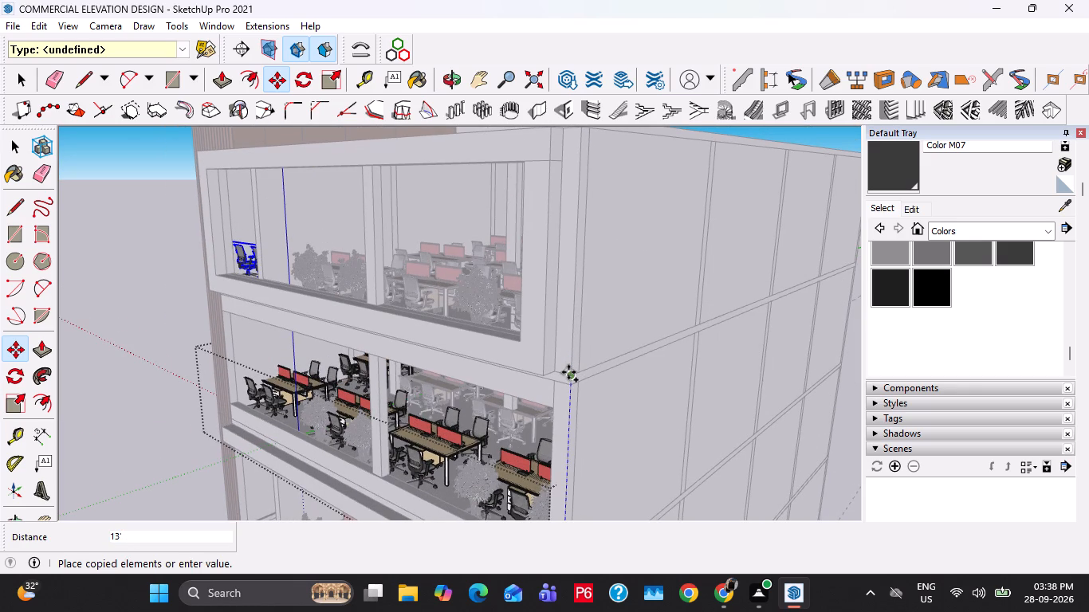
{"action": "left_click", "coordinate": [568, 372]}
{"action": "key", "text": "space"}
{"action": "key", "text": "space"}
{"action": "key", "text": "space"}
{"action": "key", "text": "space"}
{"action": "key", "text": "space"}
{"action": "key", "text": "space"}
Examine the copied desk group's placement inside the upper storey against the furniture and planters already there.
{"action": "scroll", "coordinate": [251, 273], "scroll_direction": "up", "scroll_amount": 4}
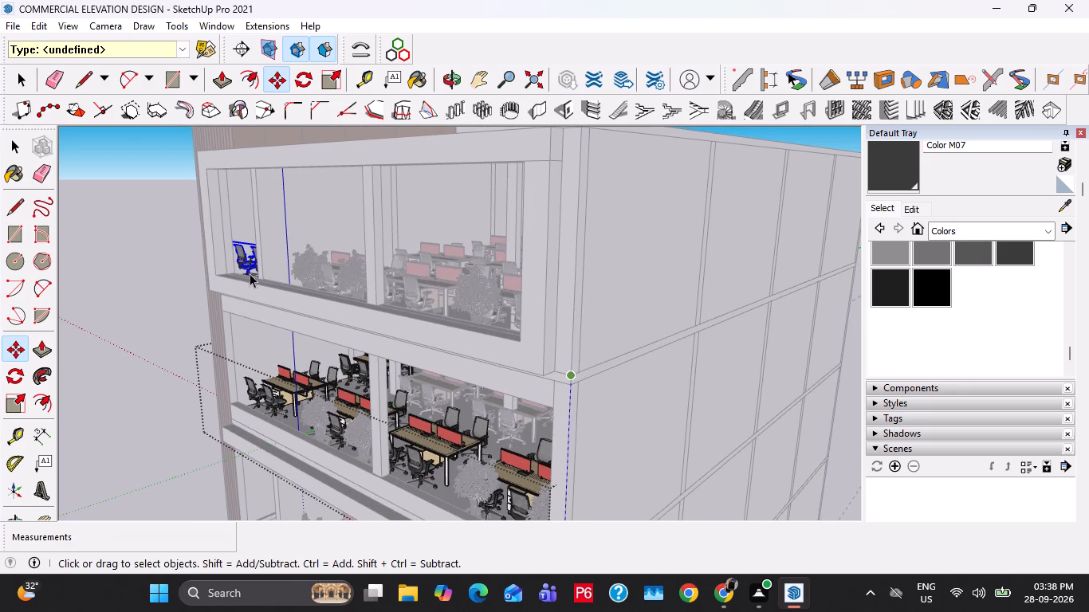
{"action": "scroll", "coordinate": [250, 273], "scroll_direction": "up", "scroll_amount": 5}
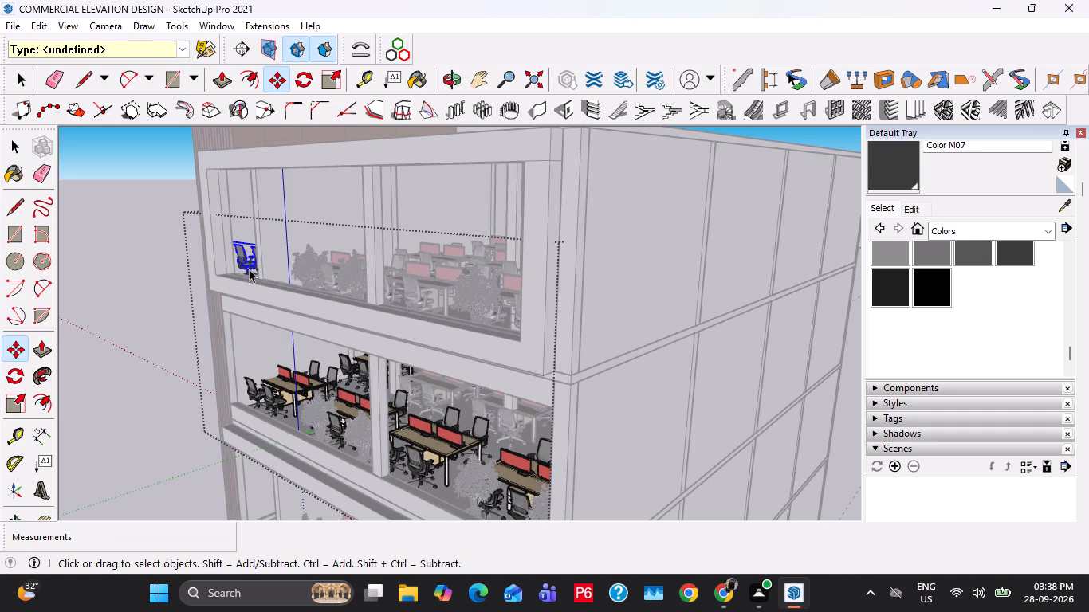
{"action": "scroll", "coordinate": [337, 316], "scroll_direction": "up", "scroll_amount": 2}
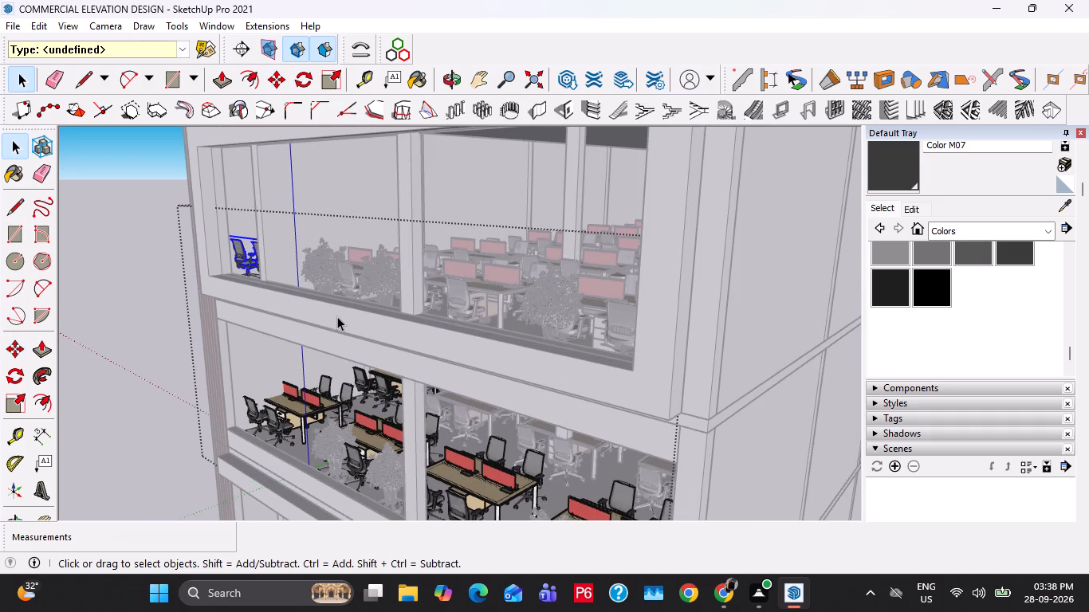
{"action": "scroll", "coordinate": [337, 316], "scroll_direction": "up", "scroll_amount": 9}
{"action": "scroll", "coordinate": [286, 267], "scroll_direction": "up", "scroll_amount": 6}
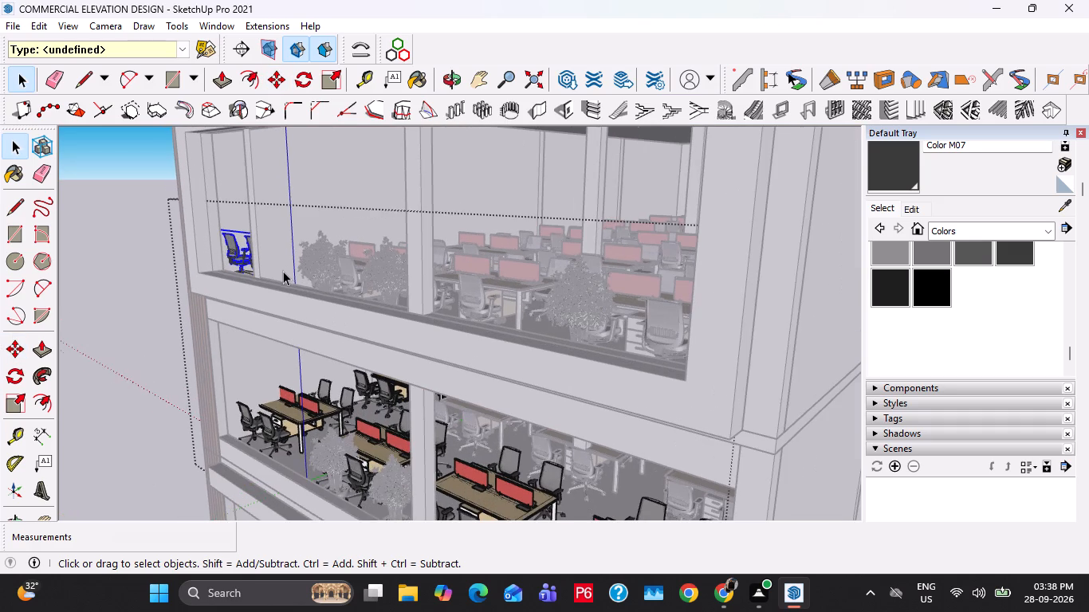
{"action": "scroll", "coordinate": [283, 271], "scroll_direction": "up", "scroll_amount": 11}
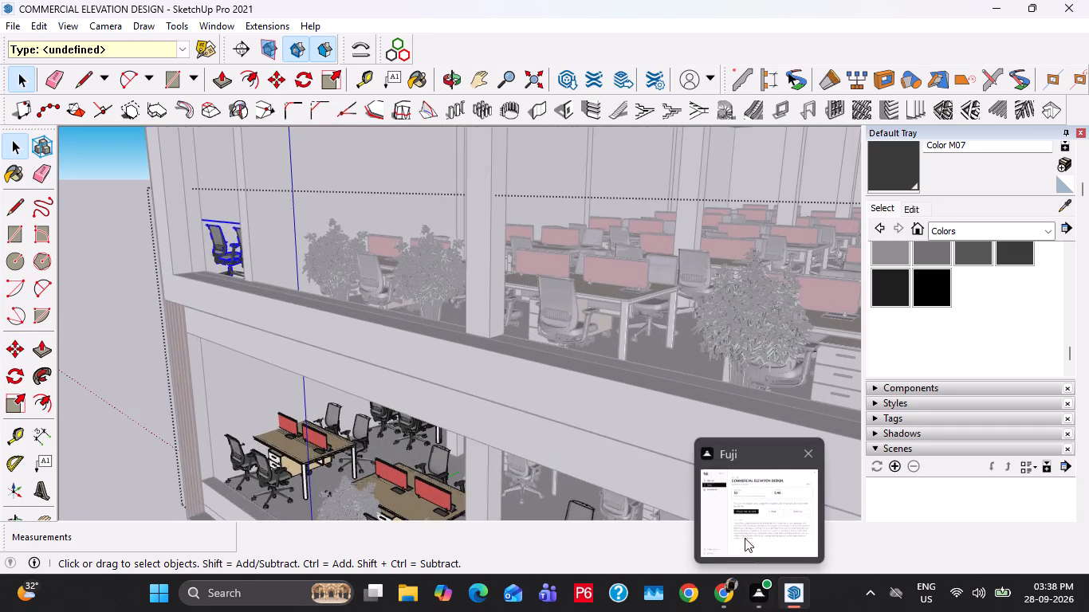
{"action": "scroll", "coordinate": [246, 222], "scroll_direction": "up", "scroll_amount": 7}
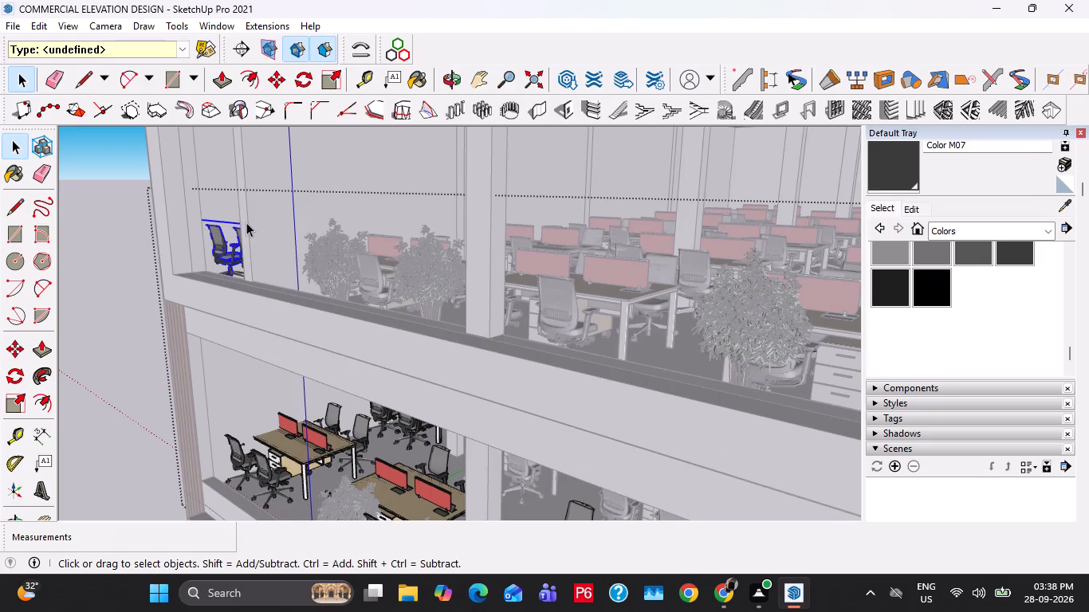
Delete the wall face that hides the end desks inside the upper furnished storey, beside the timber slats, and close the group.
{"action": "scroll", "coordinate": [246, 222], "scroll_direction": "up", "scroll_amount": 10}
{"action": "scroll", "coordinate": [299, 221], "scroll_direction": "up", "scroll_amount": 13}
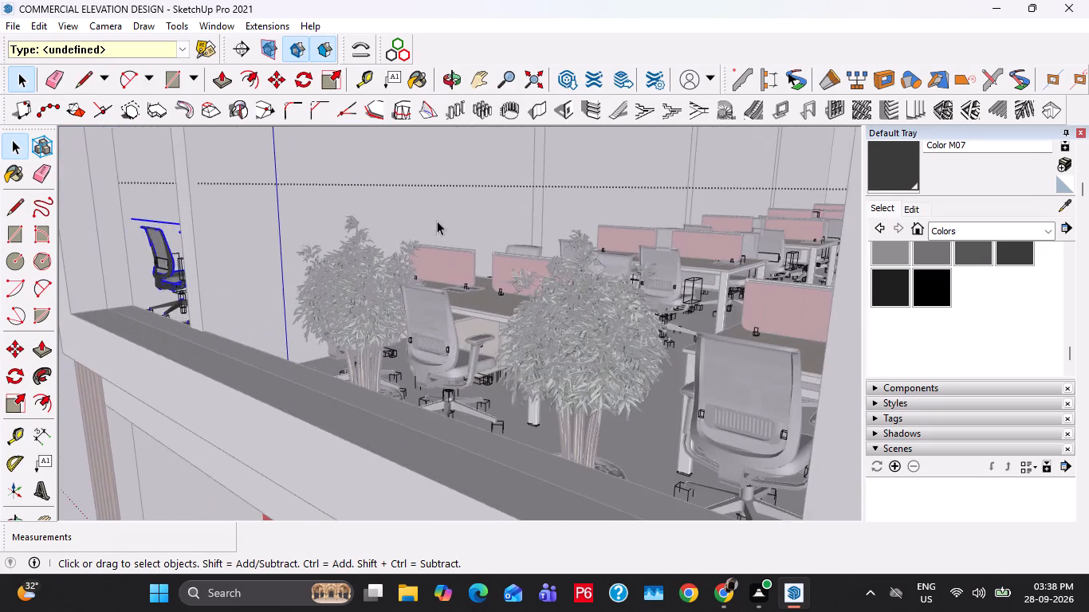
{"action": "scroll", "coordinate": [437, 221], "scroll_direction": "up", "scroll_amount": 3}
{"action": "middle_click_drag", "start_coordinate": [436, 225], "coordinate": [74, 328]}
{"action": "key", "text": "Escape"}
{"action": "key", "text": "Escape"}
{"action": "key", "text": "Escape"}
{"action": "key", "text": "Escape"}
{"action": "double_click", "coordinate": [685, 226]}
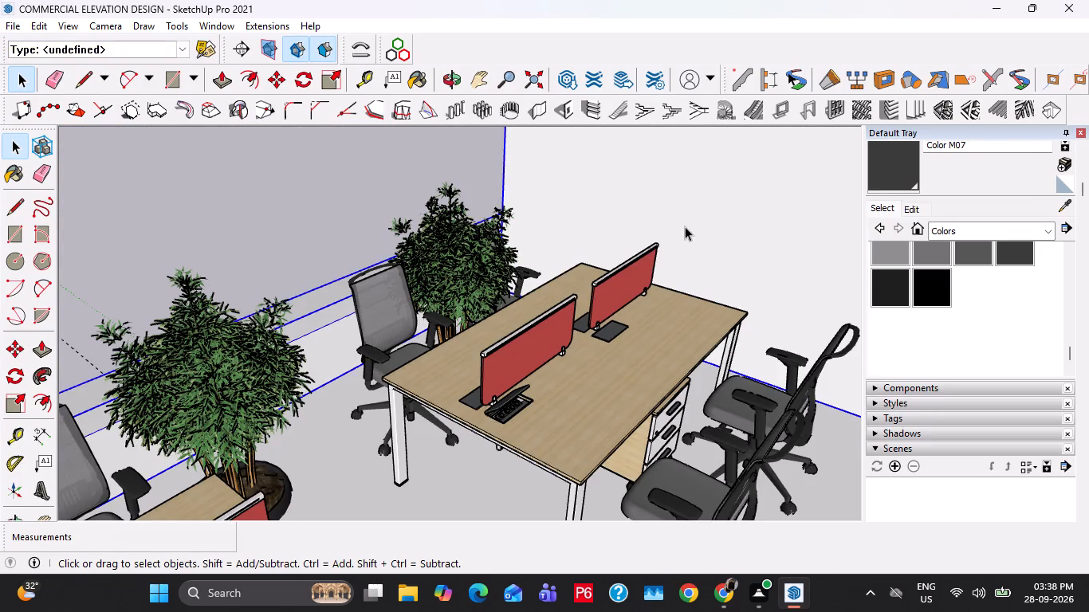
{"action": "left_click", "coordinate": [683, 226]}
{"action": "key", "text": "Delete"}
{"action": "middle_click_drag", "start_coordinate": [361, 258], "coordinate": [761, 280]}
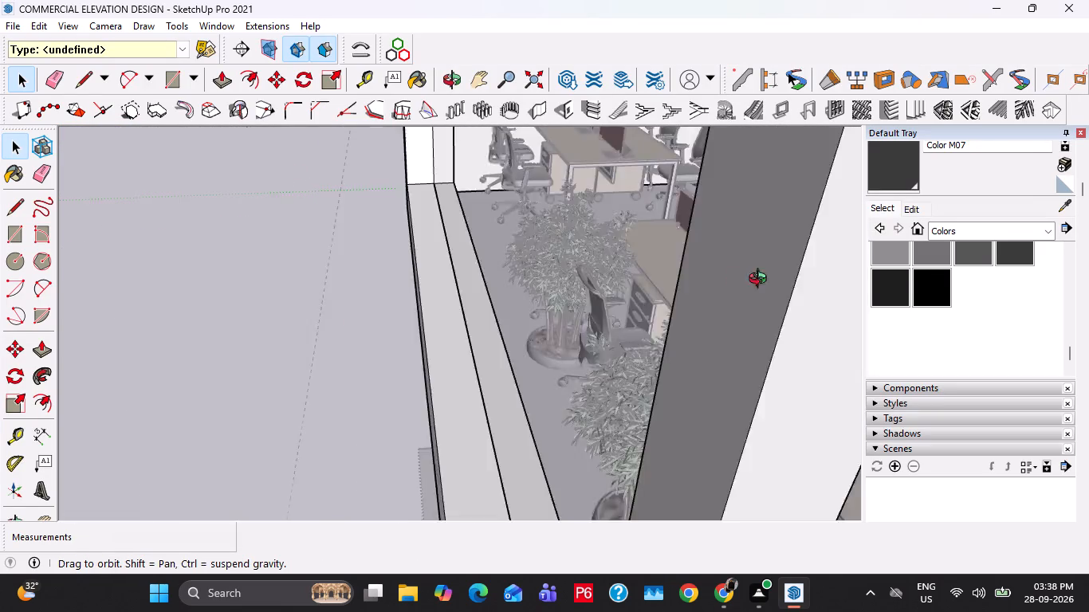
{"action": "middle_click_drag", "start_coordinate": [761, 280], "coordinate": [934, 280]}
{"action": "key", "text": "Escape"}
{"action": "key", "text": "Escape"}
{"action": "scroll", "coordinate": [652, 279], "scroll_direction": "down", "scroll_amount": 4}
{"action": "key", "text": "Escape"}
{"action": "scroll", "coordinate": [496, 344], "scroll_direction": "down", "scroll_amount": 6}
{"action": "key", "text": "space"}
{"action": "key", "text": "Escape"}
{"action": "scroll", "coordinate": [449, 363], "scroll_direction": "down", "scroll_amount": 4}
{"action": "key", "text": "Escape"}
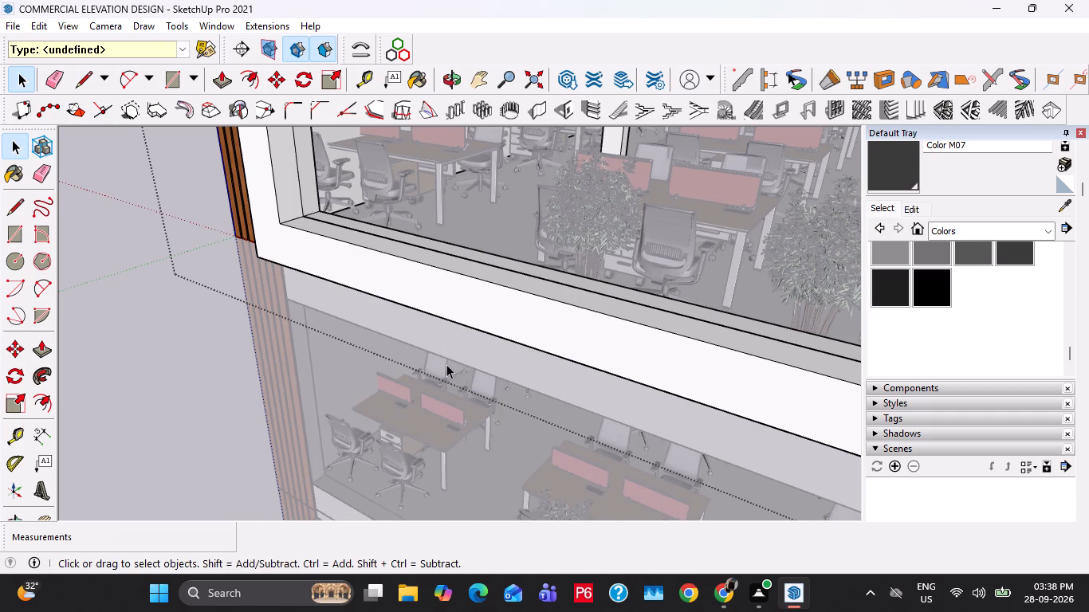
{"action": "scroll", "coordinate": [446, 364], "scroll_direction": "down", "scroll_amount": 20}
{"action": "scroll", "coordinate": [446, 364], "scroll_direction": "down", "scroll_amount": 6}
{"action": "key", "text": "Escape"}
Examine the furnished storeys and the whole building elevation from the front.
{"action": "scroll", "coordinate": [385, 347], "scroll_direction": "down", "scroll_amount": 13}
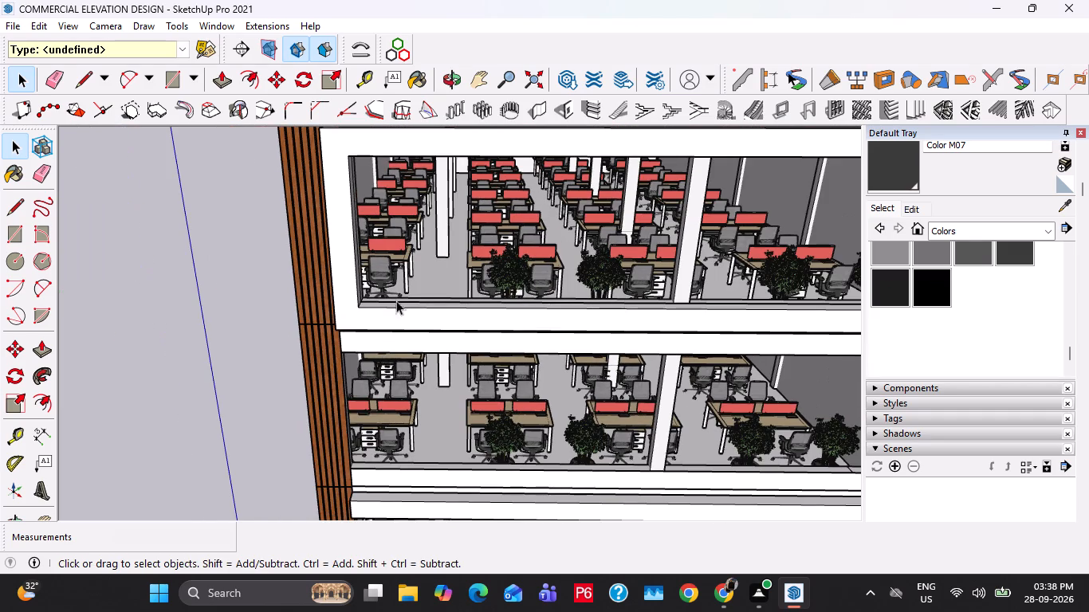
{"action": "scroll", "coordinate": [417, 276], "scroll_direction": "down", "scroll_amount": 6}
{"action": "scroll", "coordinate": [474, 214], "scroll_direction": "down", "scroll_amount": 4}
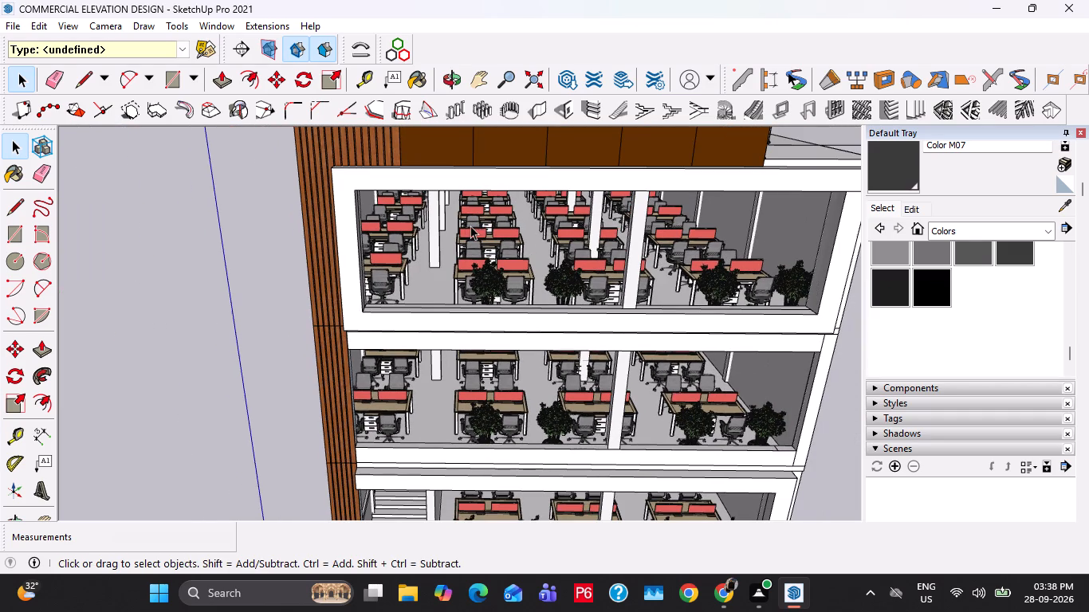
{"action": "scroll", "coordinate": [470, 226], "scroll_direction": "down", "scroll_amount": 3}
{"action": "scroll", "coordinate": [513, 294], "scroll_direction": "down", "scroll_amount": 8}
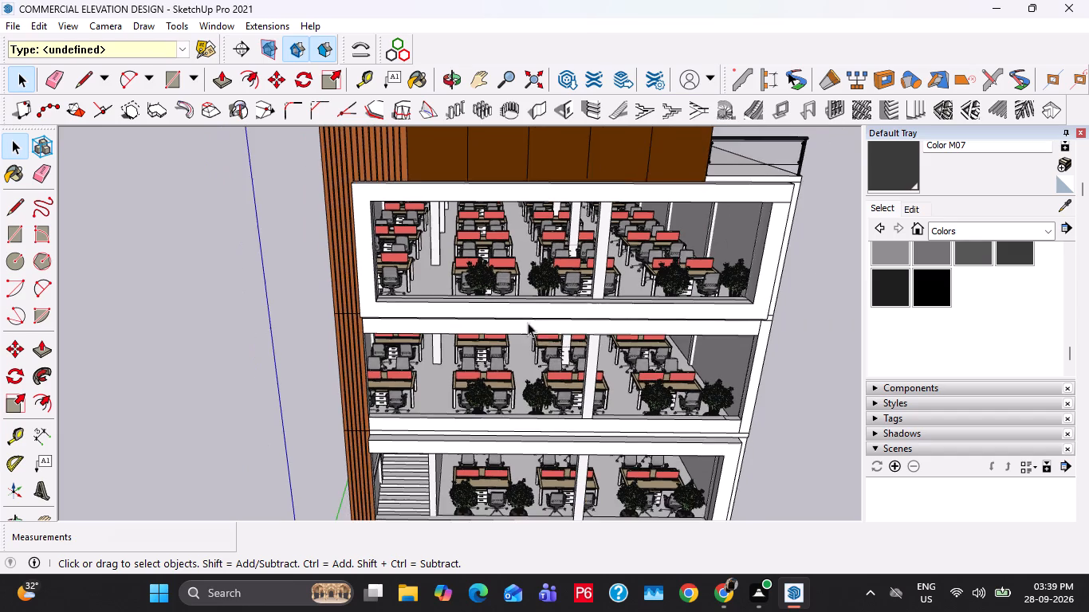
{"action": "scroll", "coordinate": [528, 323], "scroll_direction": "down", "scroll_amount": 6}
{"action": "middle_click_drag", "start_coordinate": [563, 350], "coordinate": [546, 286]}
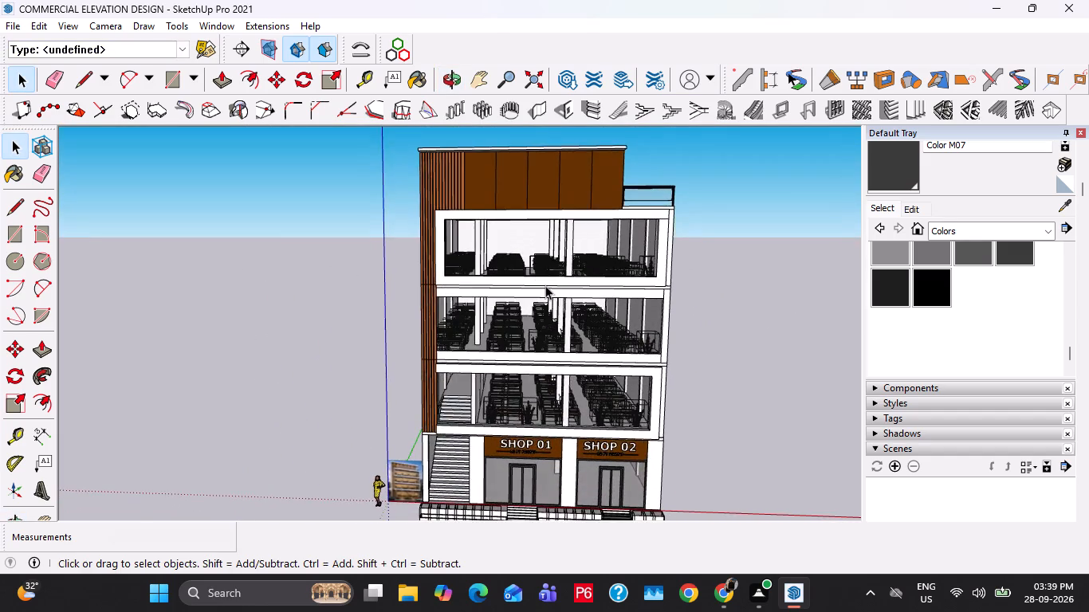
{"action": "scroll", "coordinate": [545, 285], "scroll_direction": "down", "scroll_amount": 2}
Save the model.
{"action": "key", "text": "ctrl+s"}
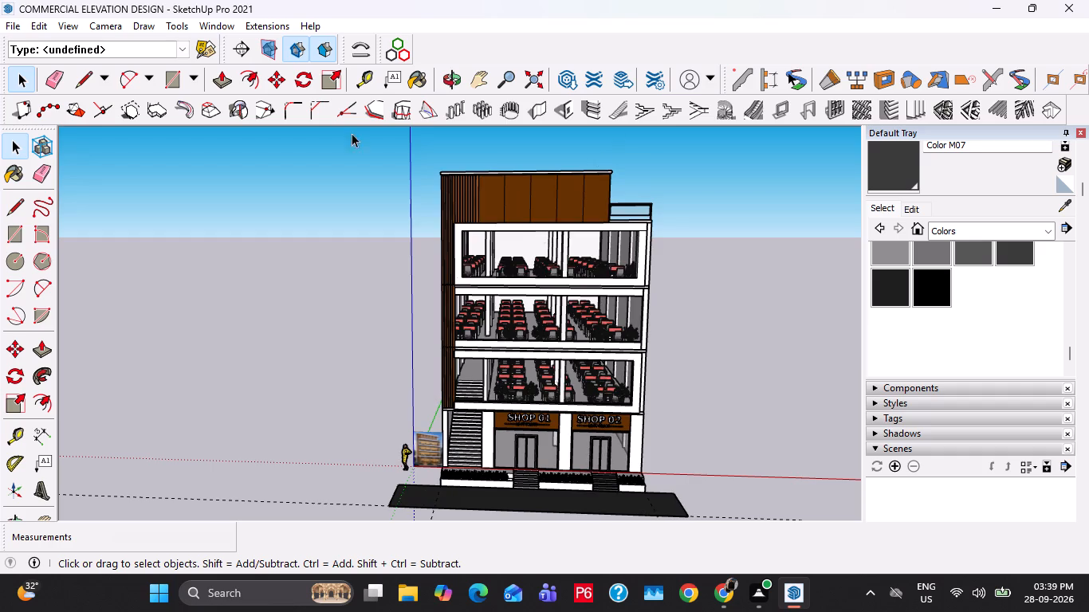
Switch the camera to the standard Front view.
{"action": "left_click", "coordinate": [96, 25]}
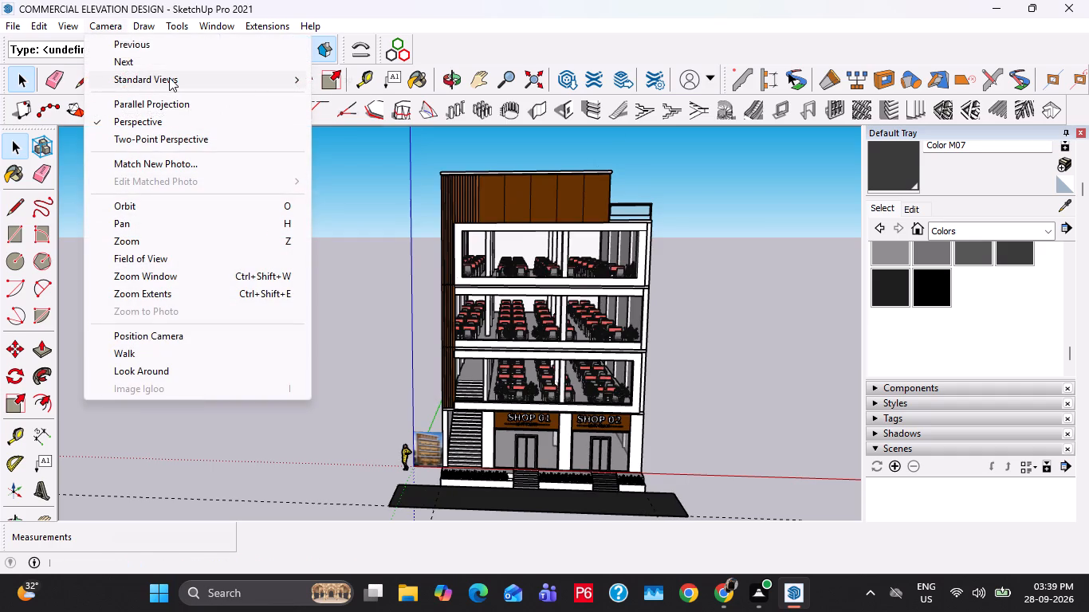
{"action": "left_click", "coordinate": [169, 77]}
{"action": "left_click", "coordinate": [366, 114]}
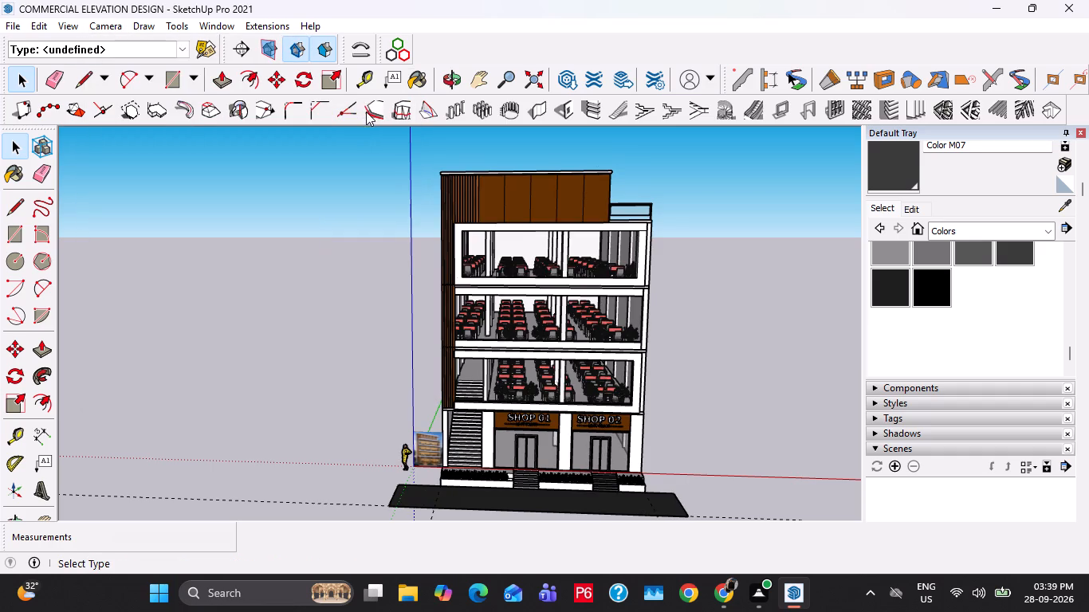
Examine the reference image beside the building and compare it with the modelled front elevation.
{"action": "scroll", "coordinate": [504, 331], "scroll_direction": "up", "scroll_amount": 1}
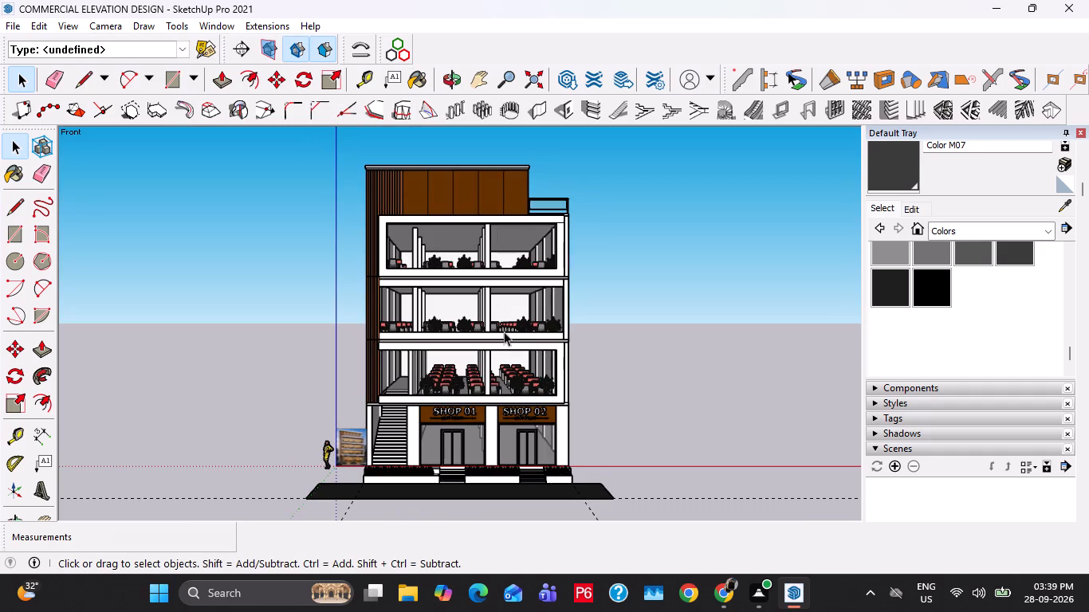
{"action": "scroll", "coordinate": [504, 331], "scroll_direction": "up", "scroll_amount": 1}
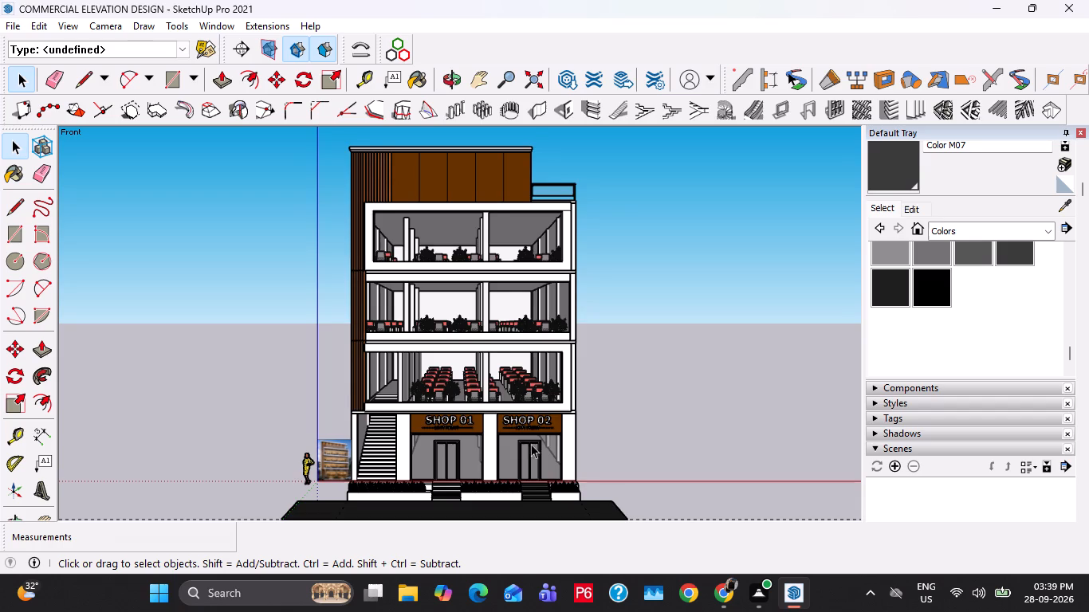
{"action": "scroll", "coordinate": [293, 518], "scroll_direction": "up", "scroll_amount": 4}
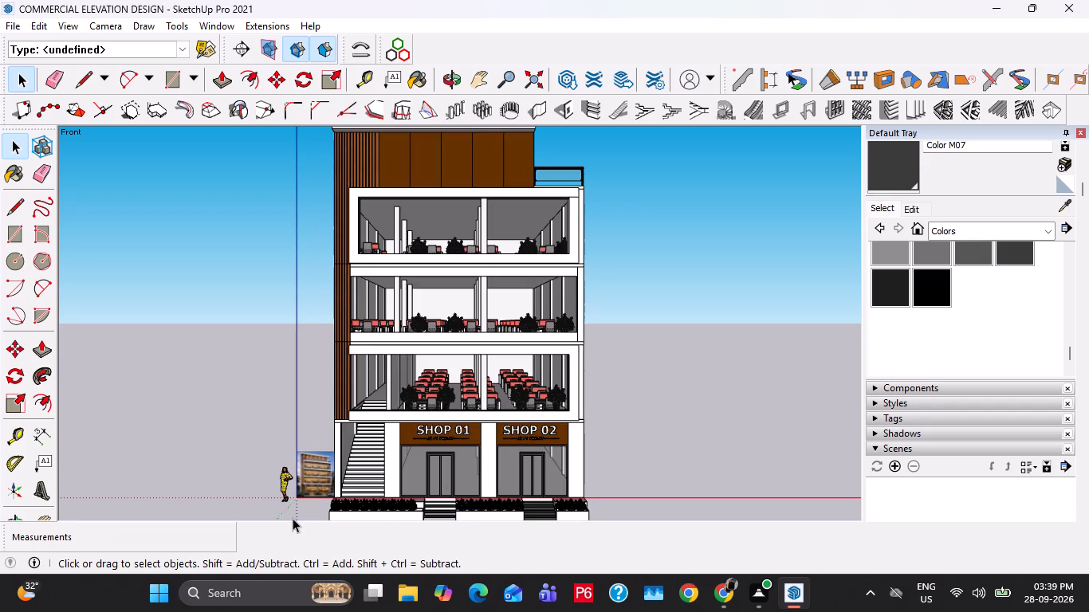
{"action": "scroll", "coordinate": [312, 481], "scroll_direction": "up", "scroll_amount": 16}
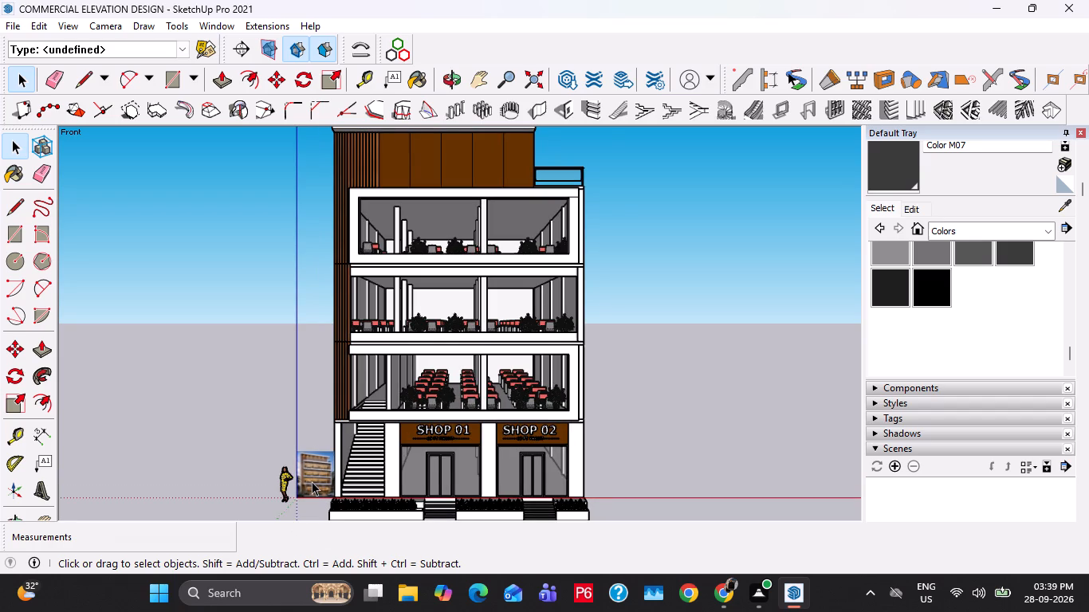
{"action": "scroll", "coordinate": [331, 481], "scroll_direction": "up", "scroll_amount": 17}
{"action": "scroll", "coordinate": [331, 481], "scroll_direction": "up", "scroll_amount": 13}
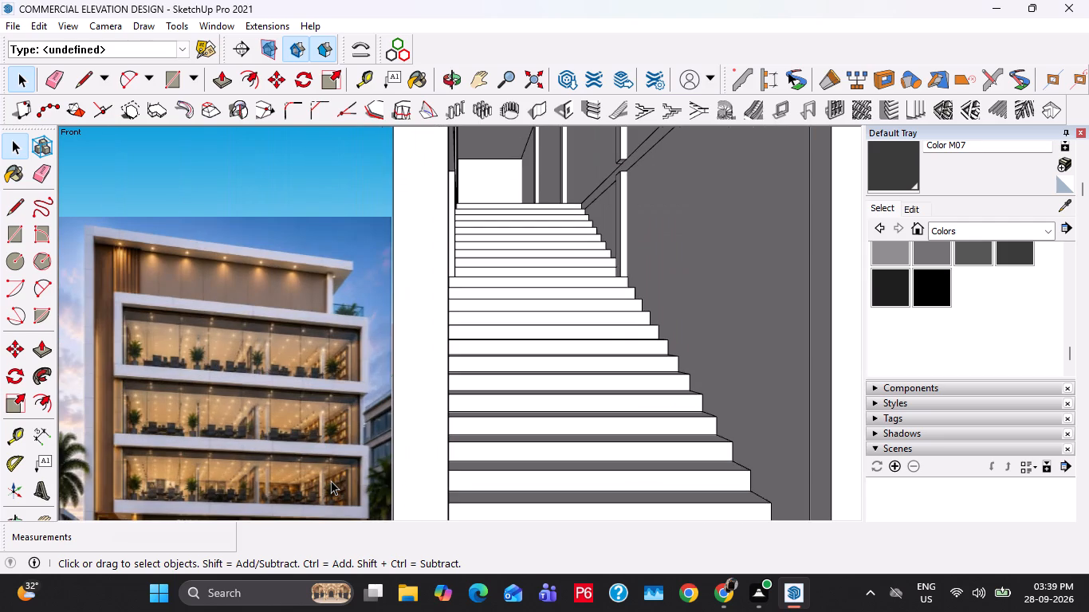
{"action": "scroll", "coordinate": [331, 481], "scroll_direction": "down", "scroll_amount": 14}
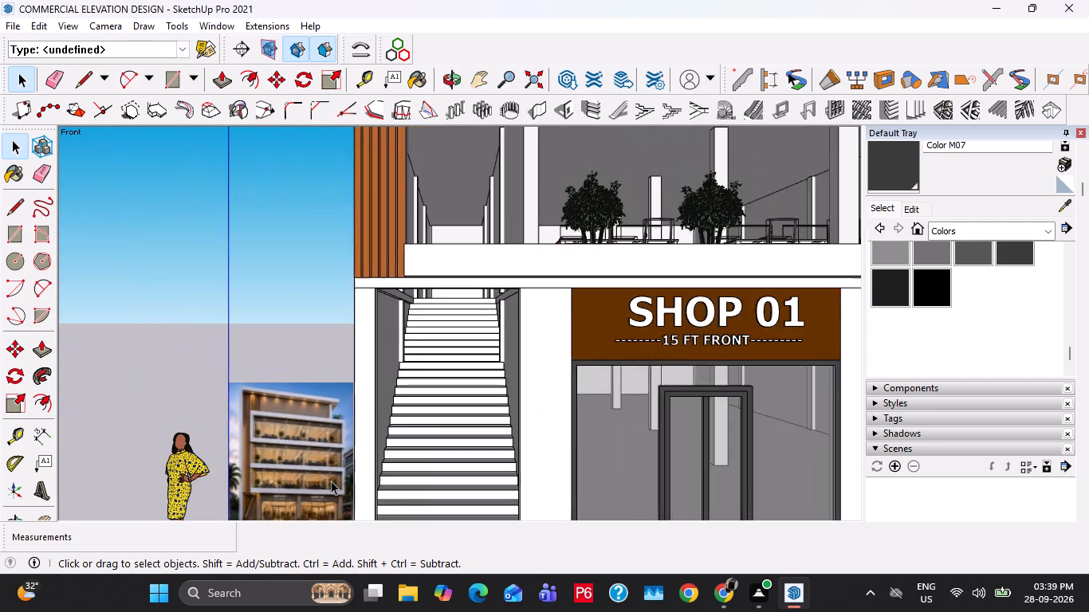
{"action": "scroll", "coordinate": [331, 481], "scroll_direction": "down", "scroll_amount": 16}
{"action": "scroll", "coordinate": [333, 472], "scroll_direction": "up", "scroll_amount": 1}
{"action": "scroll", "coordinate": [333, 472], "scroll_direction": "down", "scroll_amount": 1}
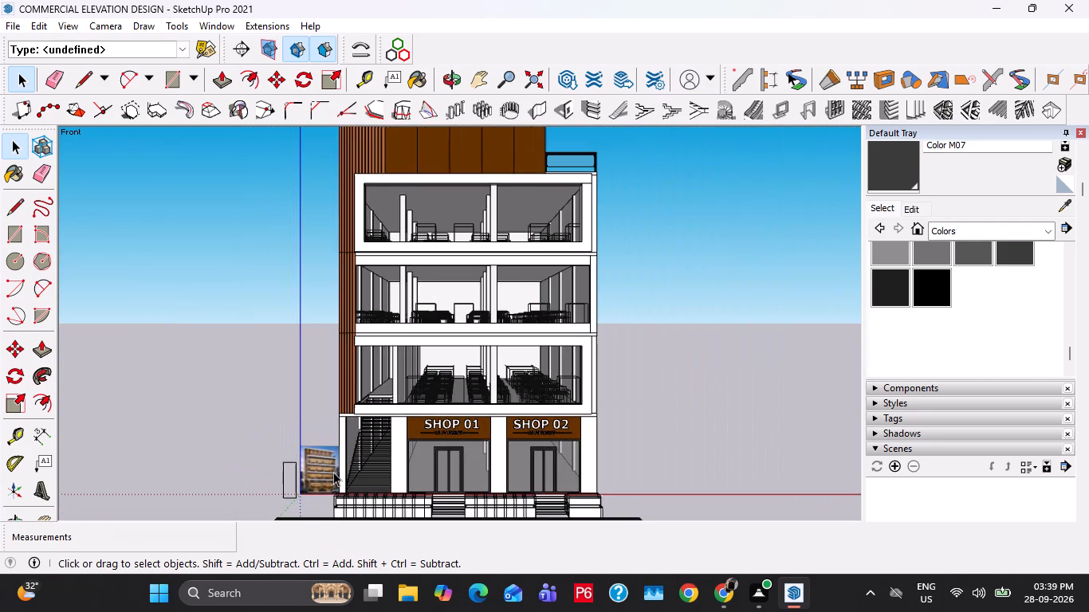
Delete the reference image standing beside the building's staircase, keeping the whole front elevation framed.
{"action": "middle_click_drag", "start_coordinate": [481, 495], "coordinate": [476, 476], "text": "shift"}
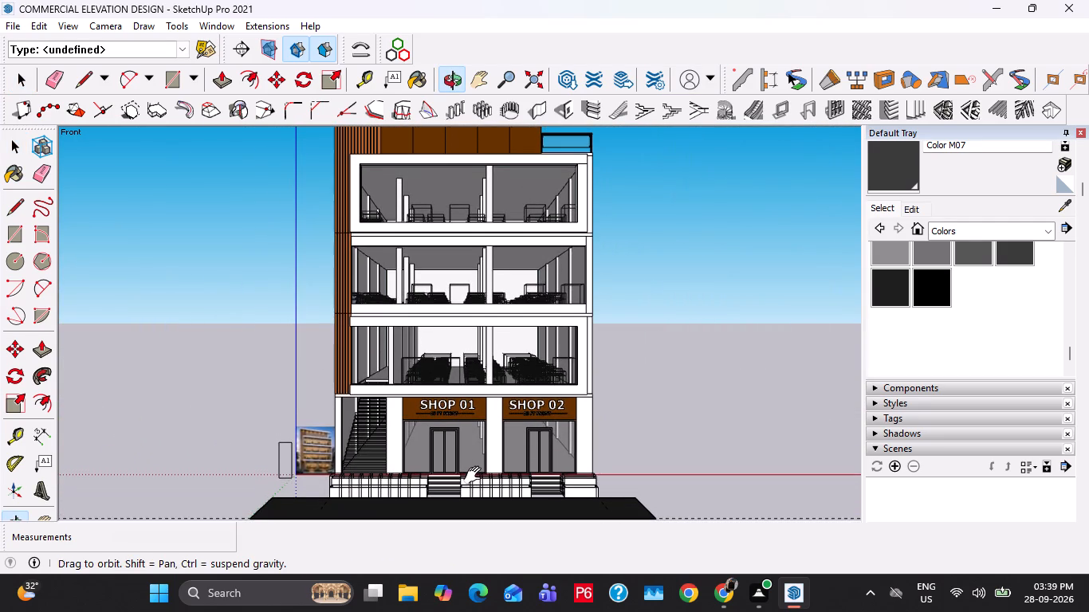
{"action": "middle_click_drag", "start_coordinate": [476, 476], "coordinate": [475, 470], "text": "shift"}
{"action": "scroll", "coordinate": [472, 469], "scroll_direction": "down", "scroll_amount": 1}
{"action": "middle_click_drag", "start_coordinate": [472, 469], "coordinate": [470, 487], "text": "shift"}
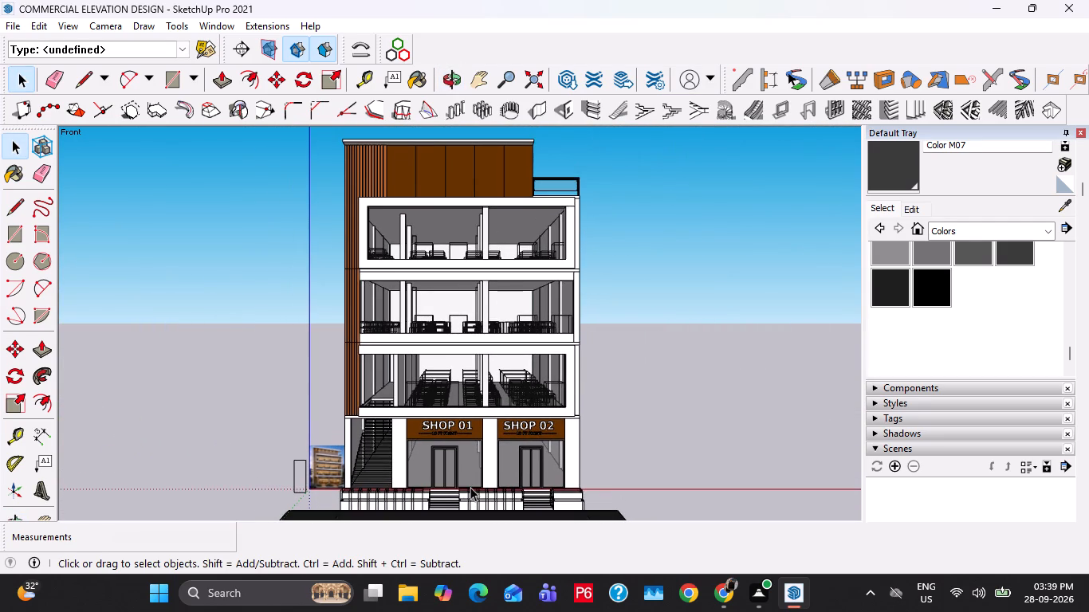
{"action": "scroll", "coordinate": [480, 482], "scroll_direction": "down", "scroll_amount": 1}
{"action": "middle_click_drag", "start_coordinate": [493, 482], "coordinate": [490, 475], "text": "shift"}
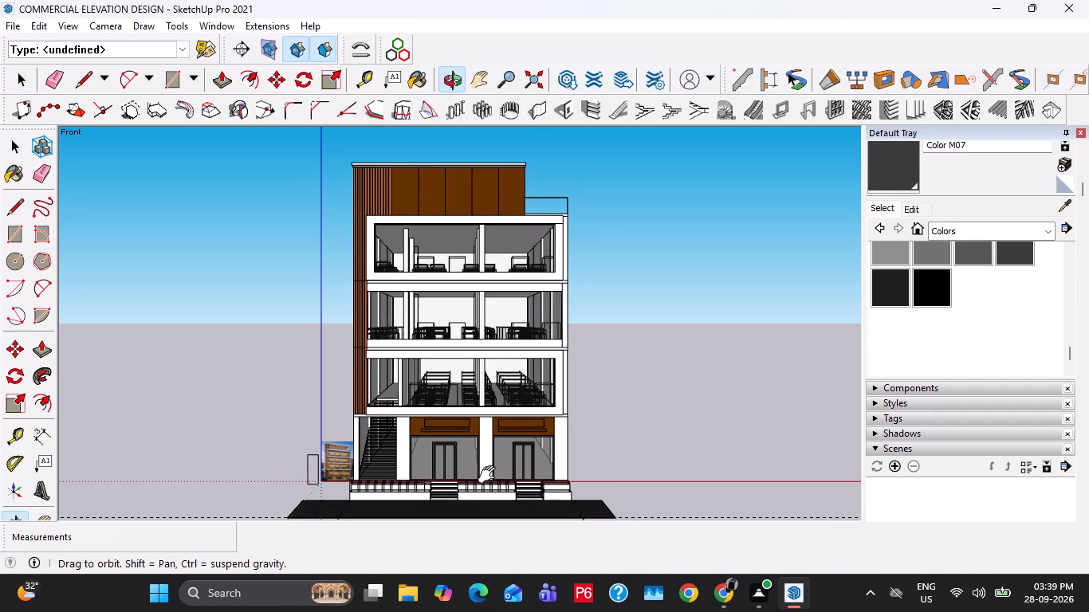
{"action": "middle_click_drag", "start_coordinate": [490, 475], "coordinate": [489, 473], "text": "shift"}
{"action": "left_click", "coordinate": [337, 458]}
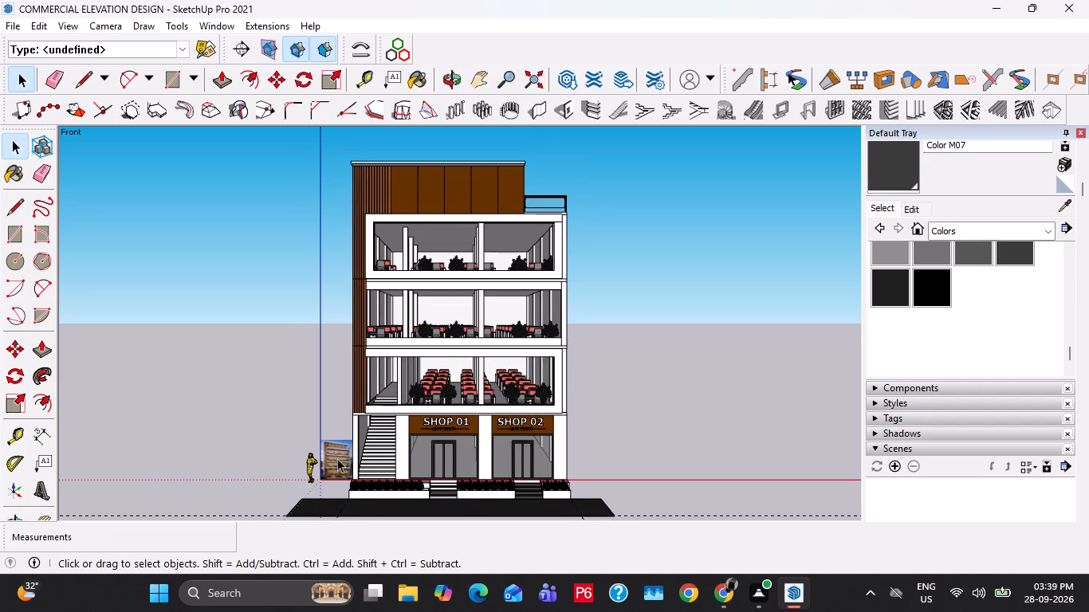
{"action": "key", "text": "Delete"}
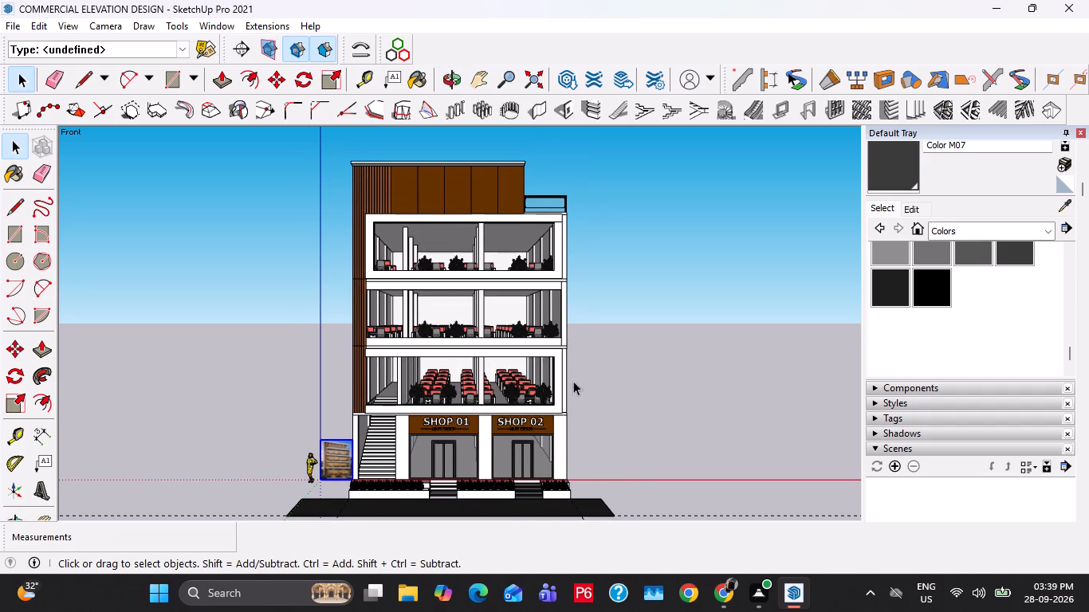
Delete all guides from the model.
{"action": "left_click", "coordinate": [31, 22]}
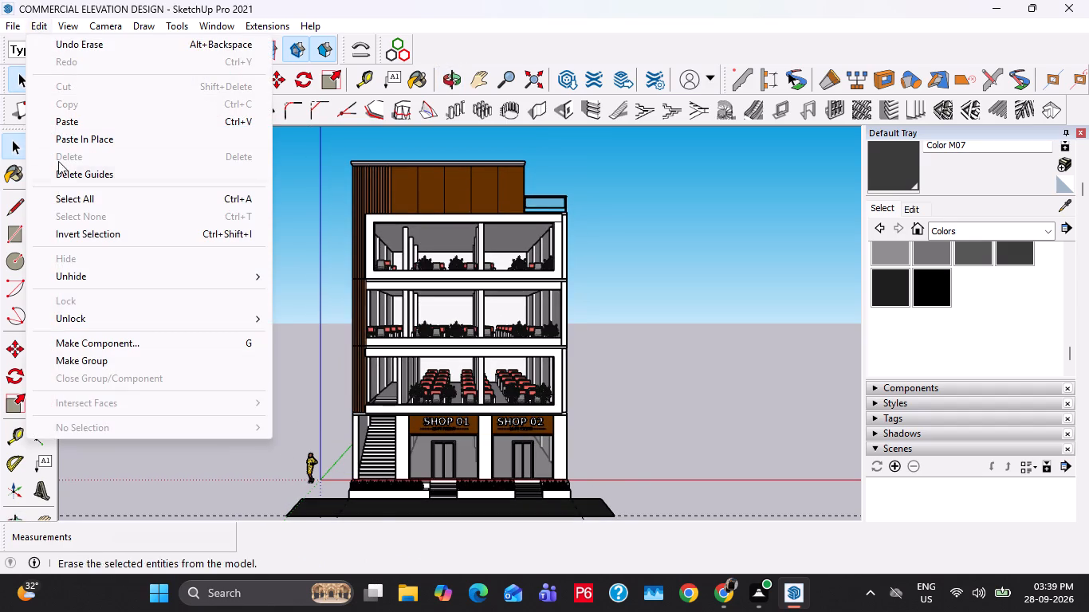
{"action": "left_click", "coordinate": [100, 178]}
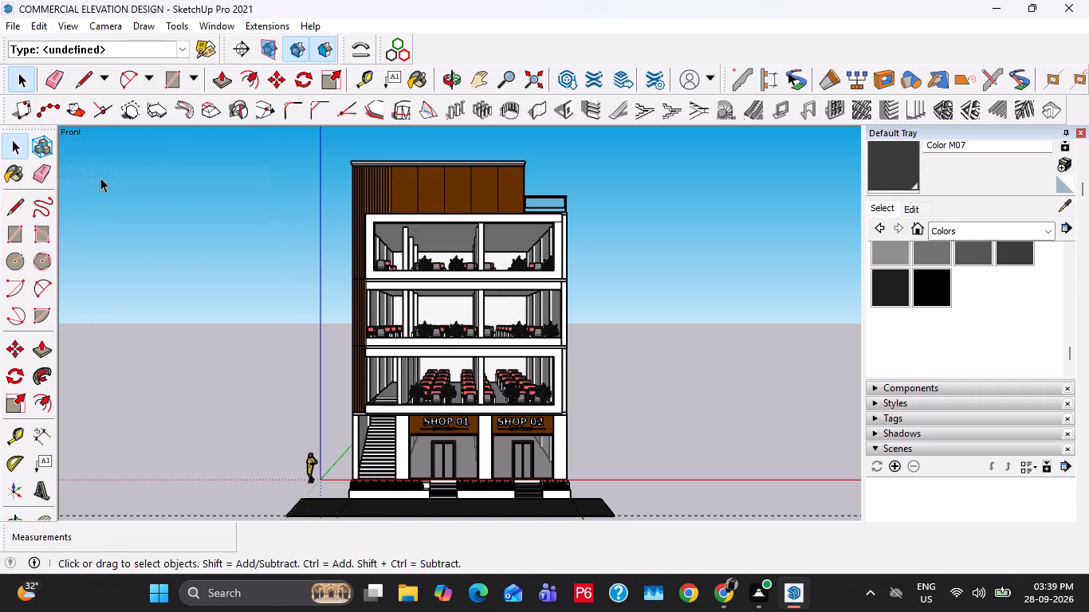
Export the front view as a PNG 2D graphic named COMMERCIAL ELEVATION DESIGN-1 in the commerial folder.
{"action": "left_click", "coordinate": [10, 26]}
{"action": "left_click", "coordinate": [67, 314]}
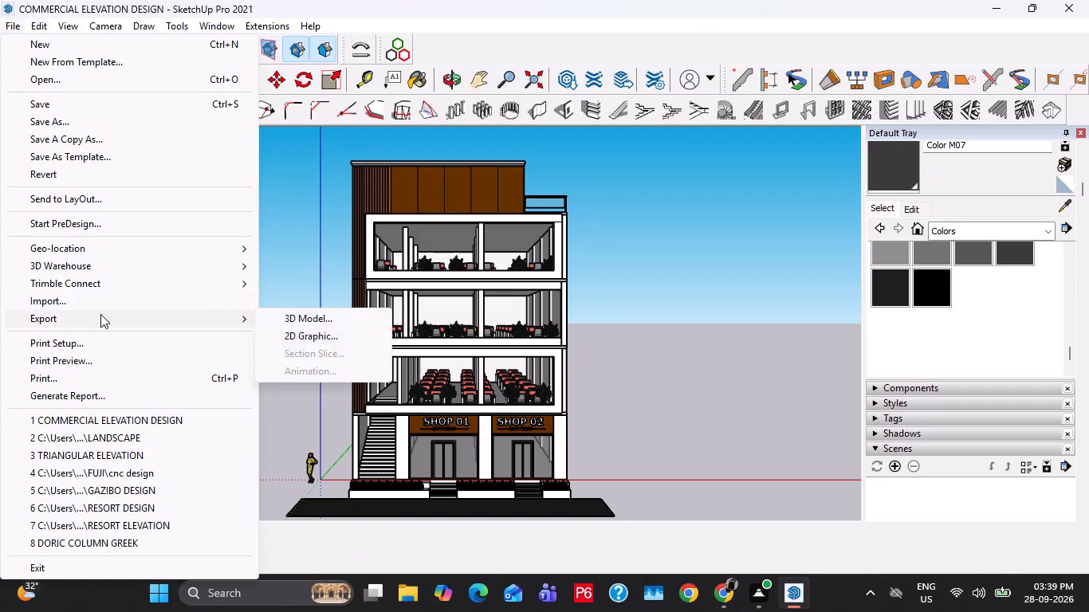
{"action": "left_click", "coordinate": [317, 338]}
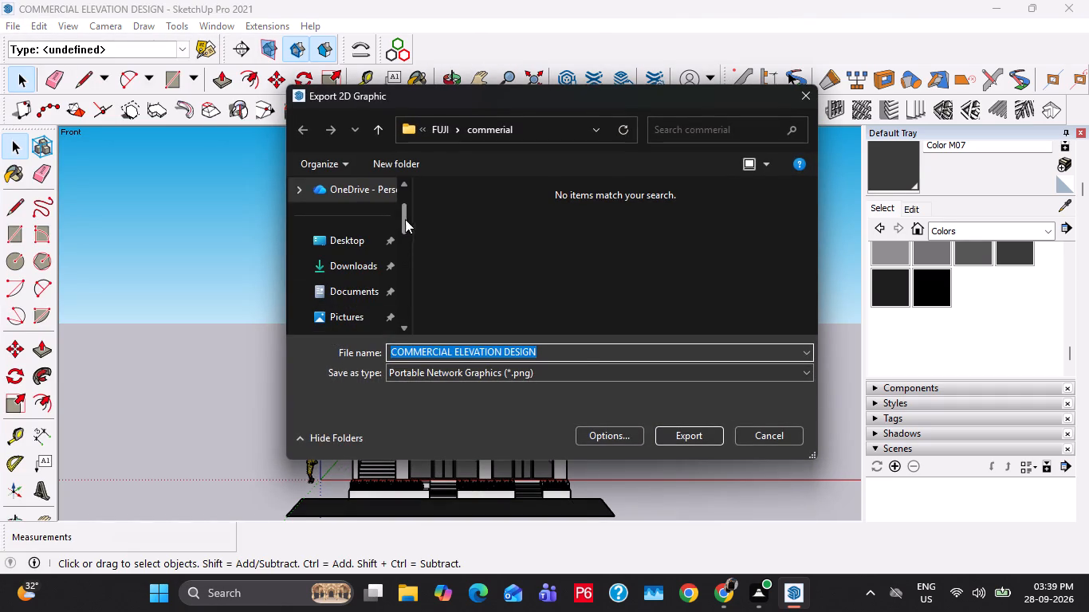
{"action": "left_click", "coordinate": [564, 346]}
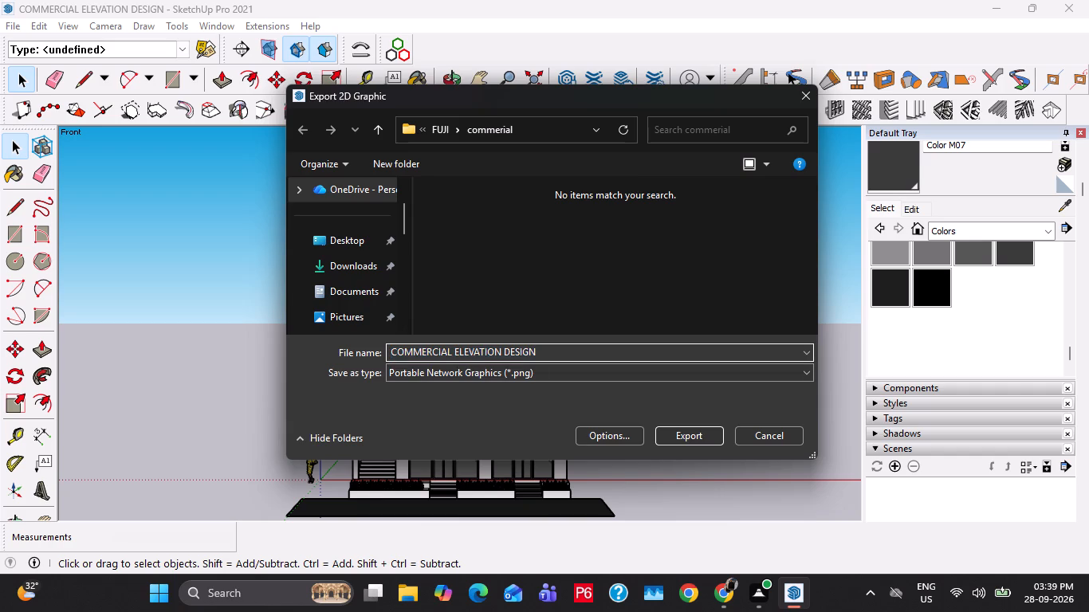
{"action": "type", "text": "-1"}
{"action": "key", "text": "Return"}
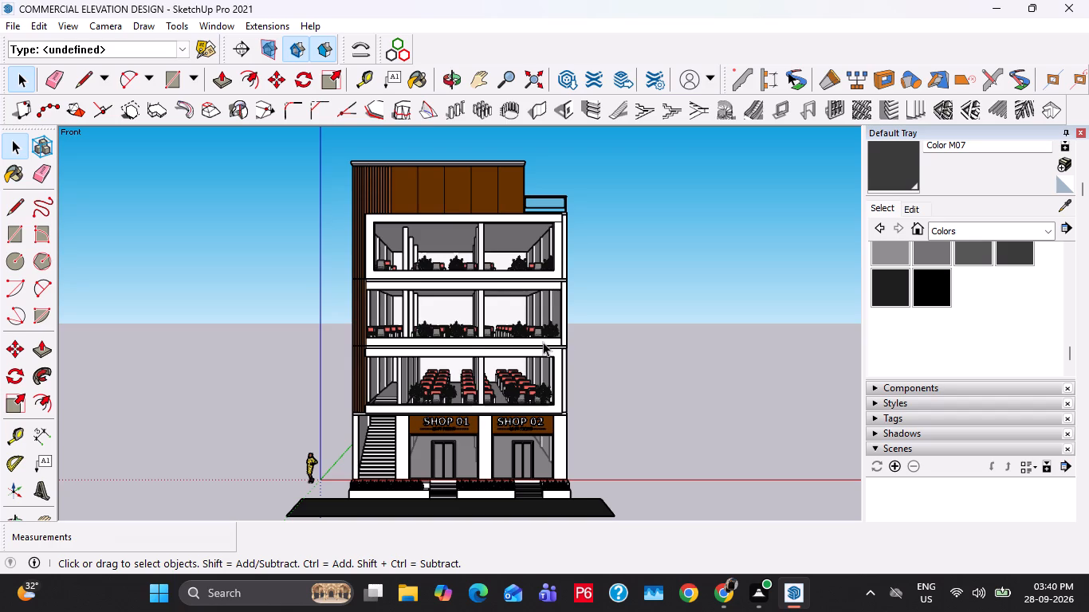
Export the building's isometric view as a PNG 2D graphic named COMMERCIAL ELEVATION DESIGN-2 in the commerial folder.
{"action": "key", "text": "space"}
{"action": "middle_click_drag", "start_coordinate": [453, 342], "coordinate": [411, 380]}
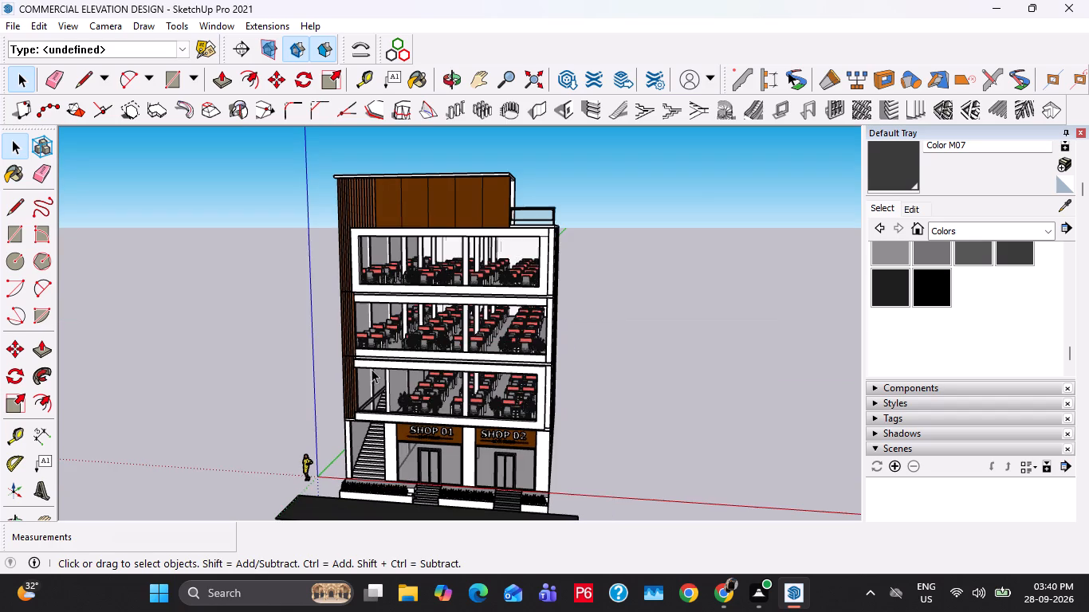
{"action": "left_click", "coordinate": [90, 25]}
{"action": "left_click", "coordinate": [137, 83]}
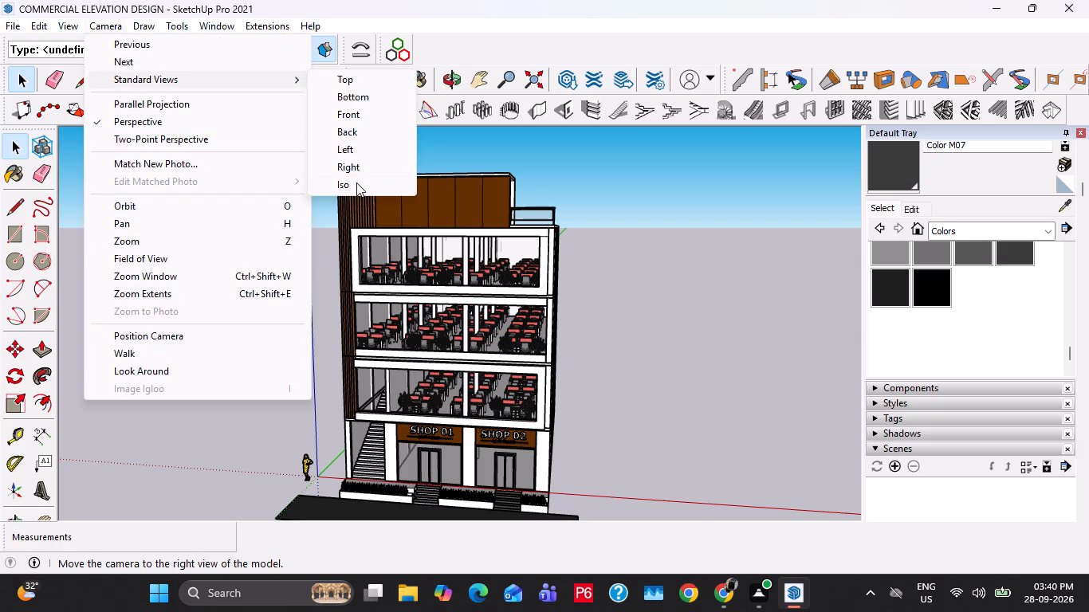
{"action": "left_click", "coordinate": [356, 182]}
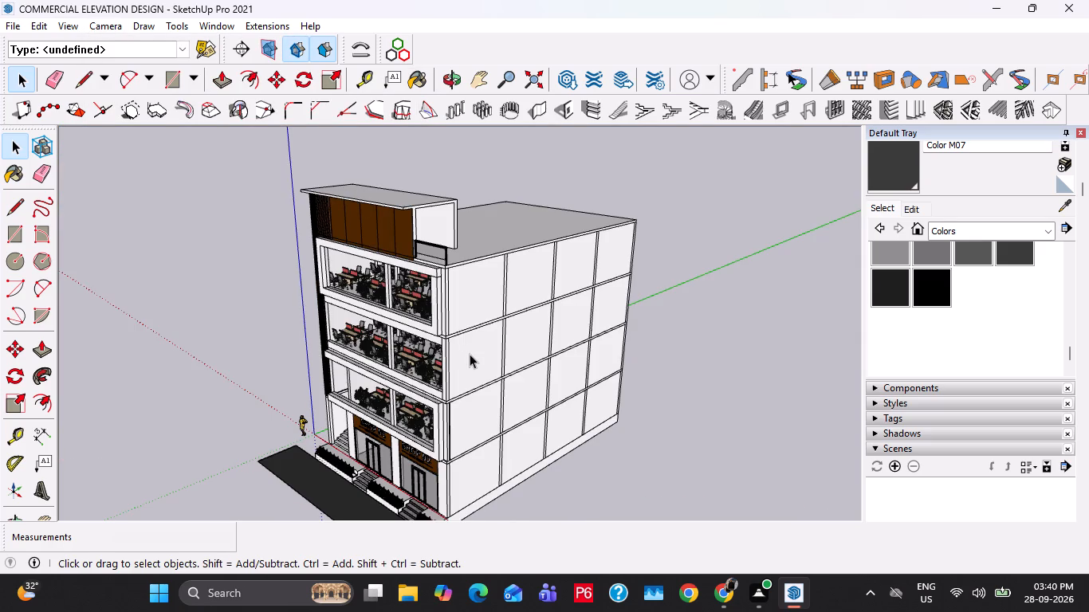
{"action": "middle_click_drag", "start_coordinate": [470, 355], "coordinate": [465, 320], "text": "shift"}
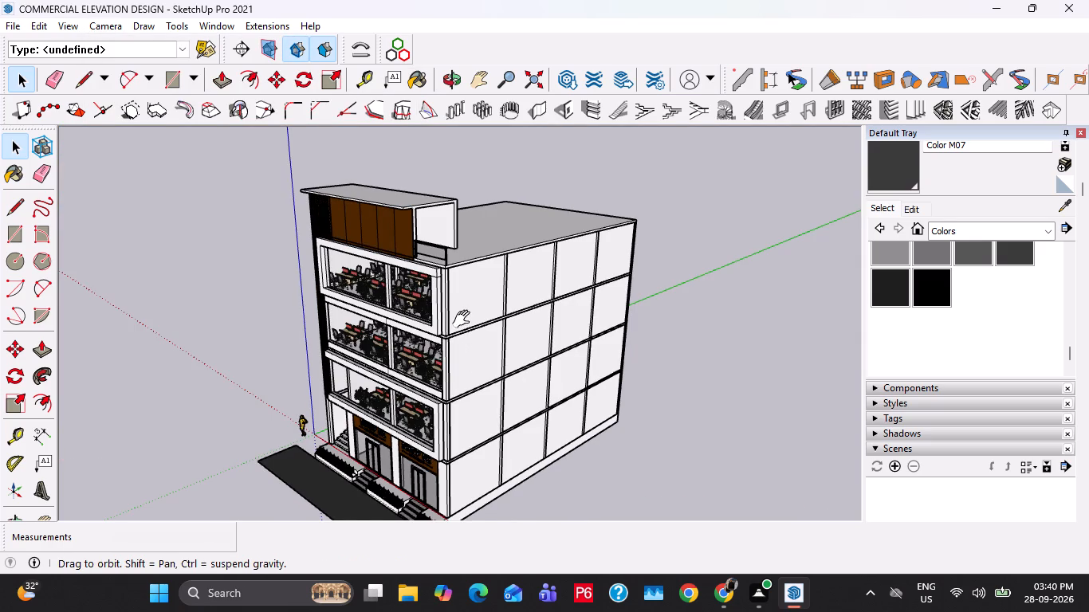
{"action": "middle_click_drag", "start_coordinate": [465, 320], "coordinate": [475, 315], "text": "shift"}
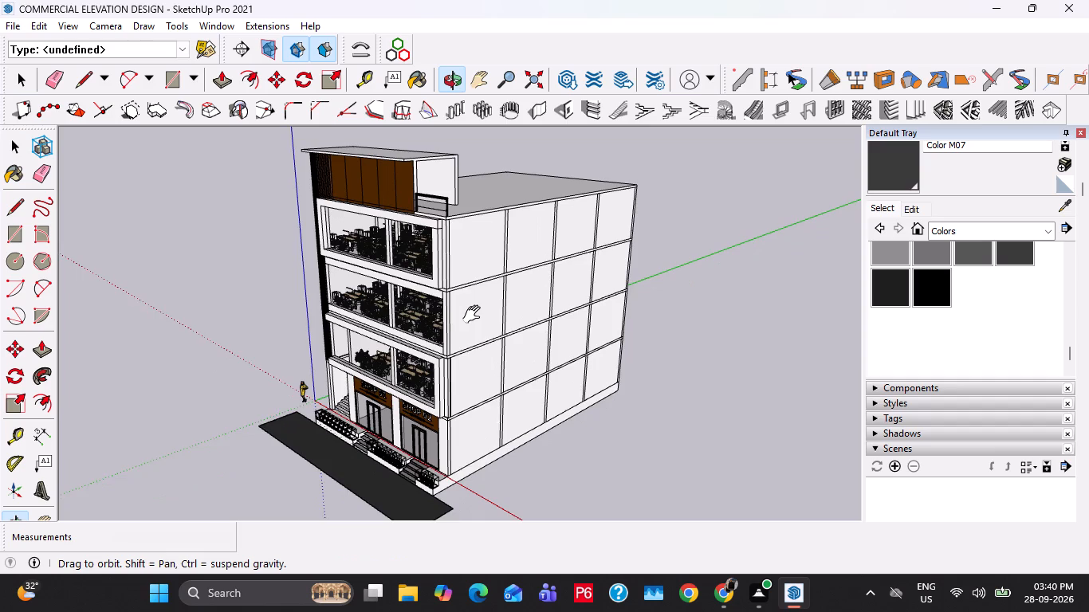
{"action": "middle_click_drag", "start_coordinate": [475, 315], "coordinate": [480, 324], "text": "shift"}
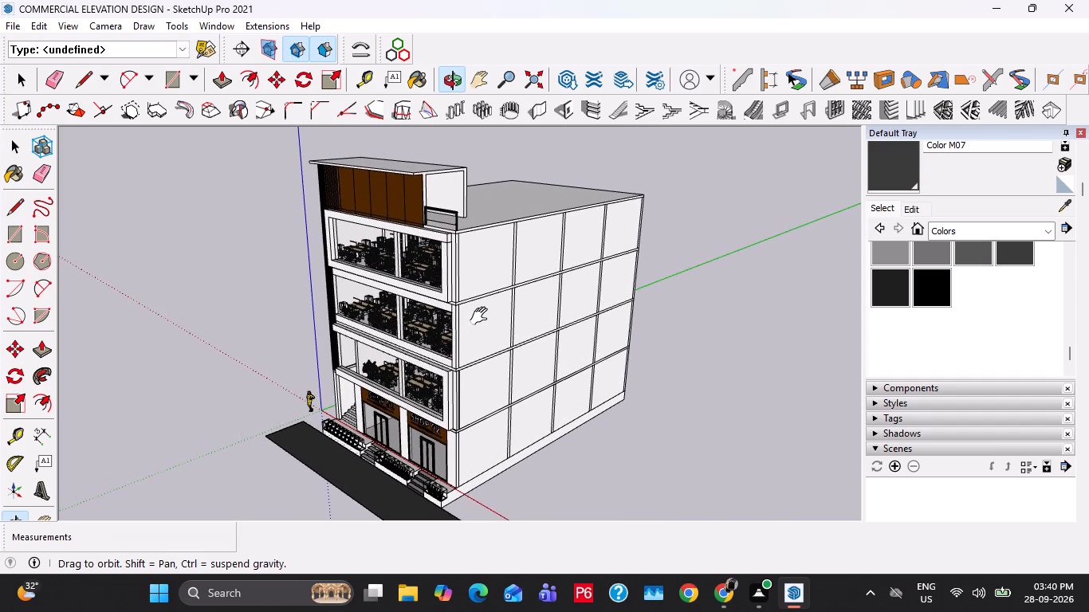
{"action": "left_click", "coordinate": [112, 29]}
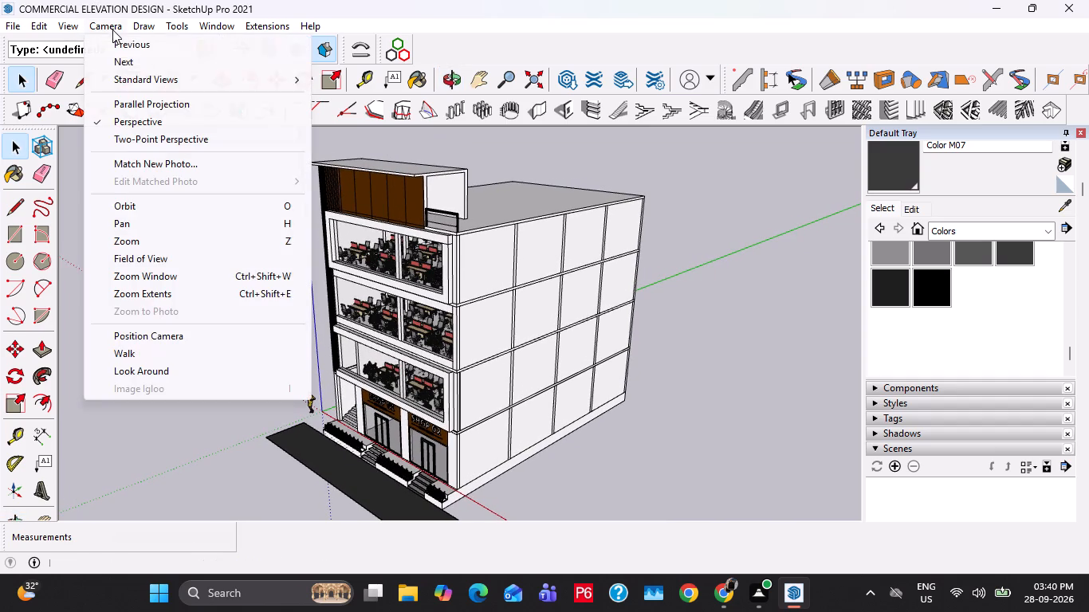
{"action": "left_click", "coordinate": [202, 84]}
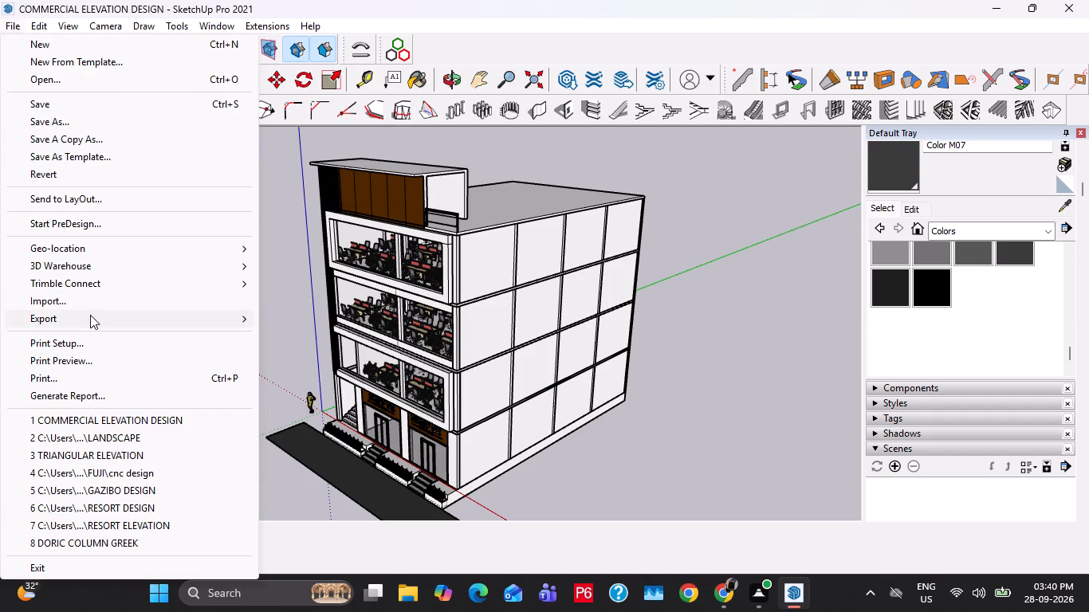
{"action": "left_click", "coordinate": [90, 315]}
{"action": "left_click", "coordinate": [304, 334]}
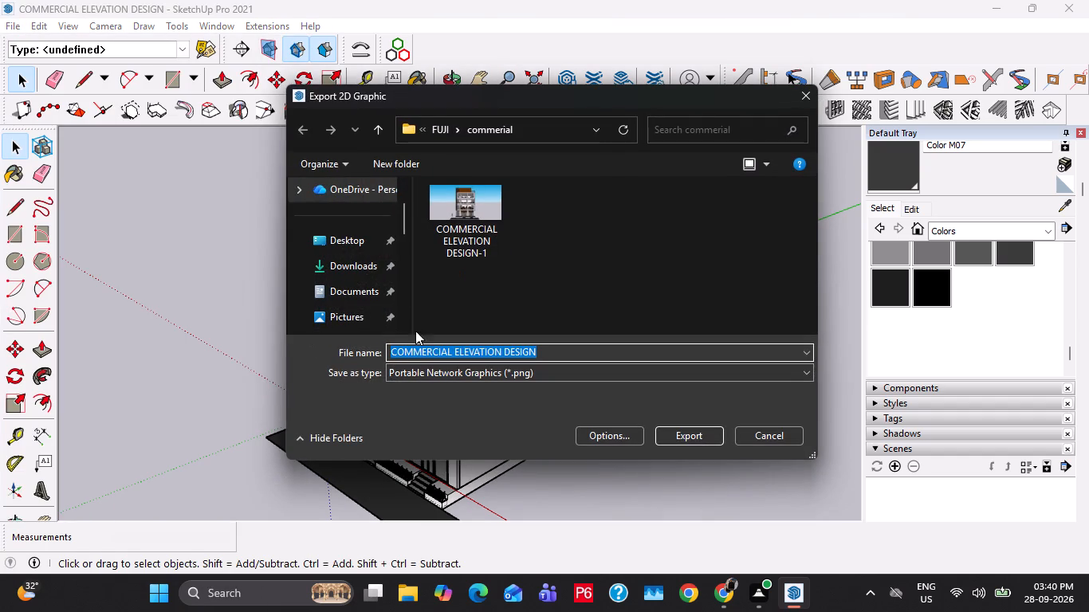
{"action": "left_click", "coordinate": [548, 351]}
{"action": "key", "text": "minus"}
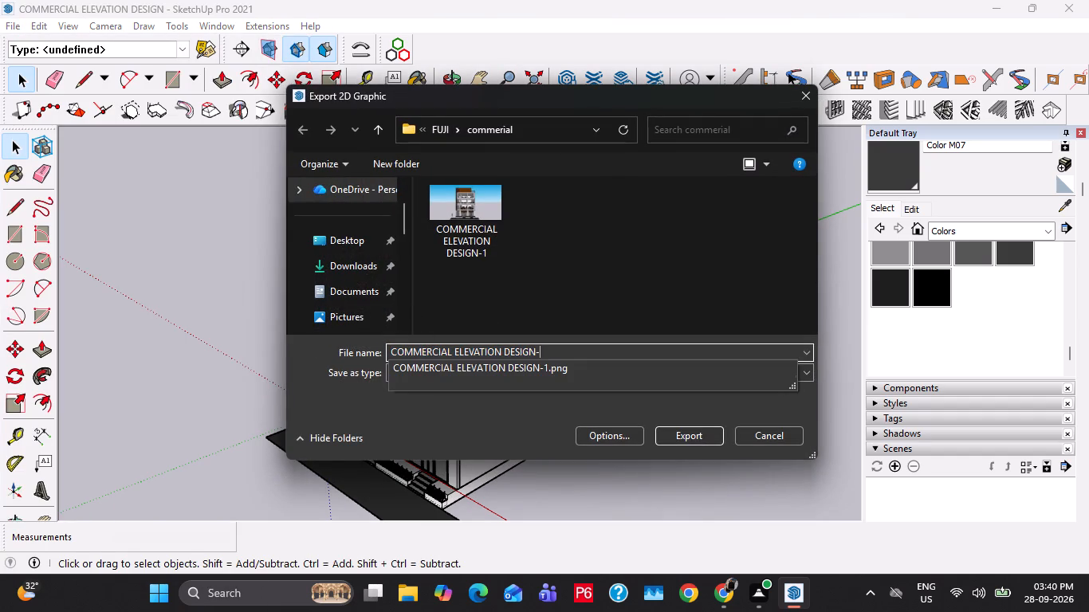
{"action": "key", "text": "2"}
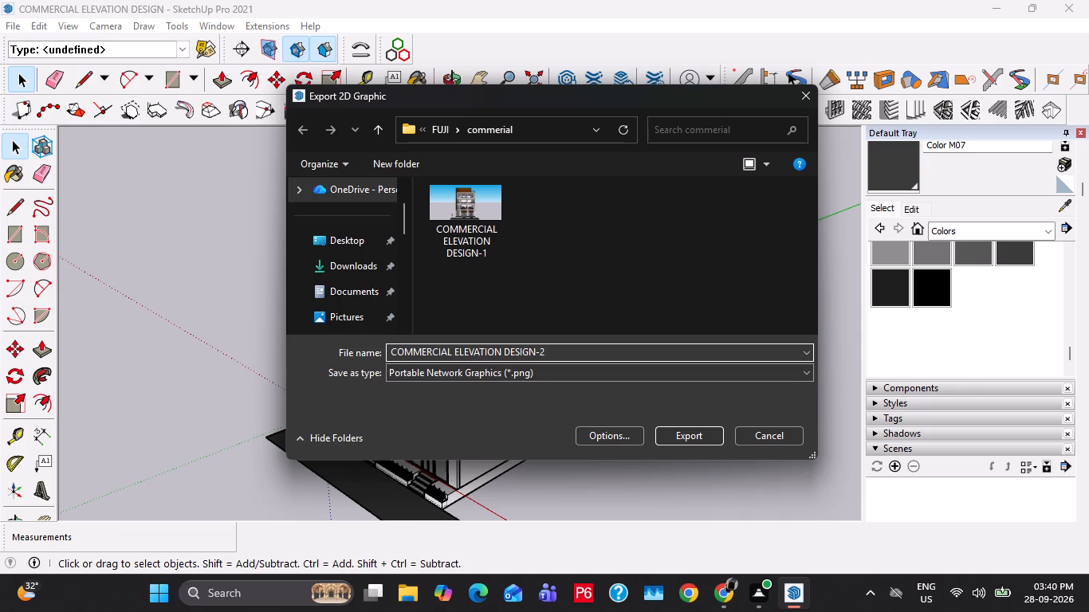
{"action": "key", "text": "Return"}
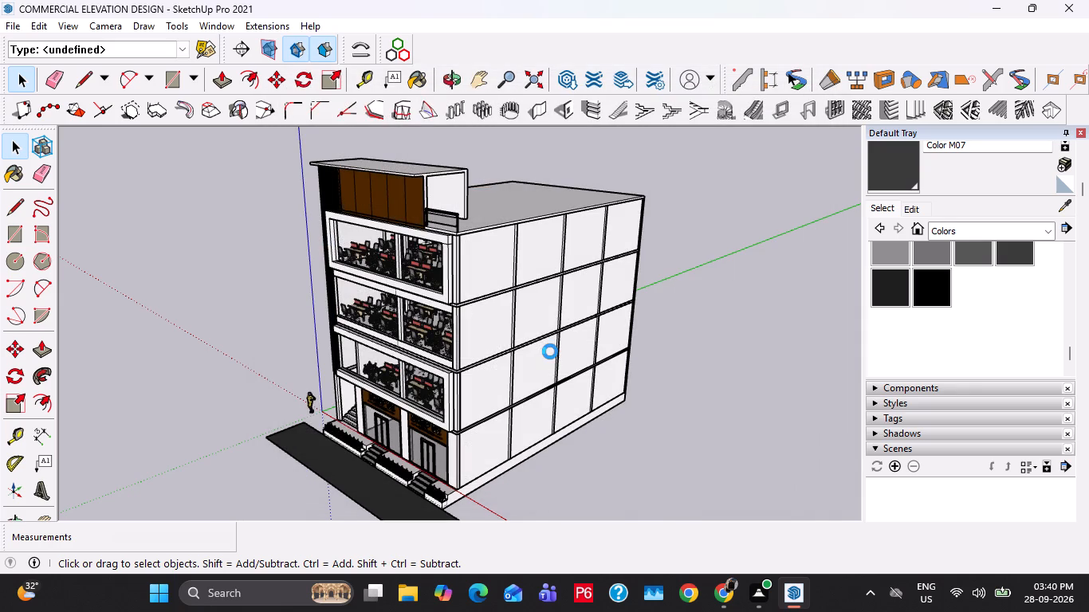
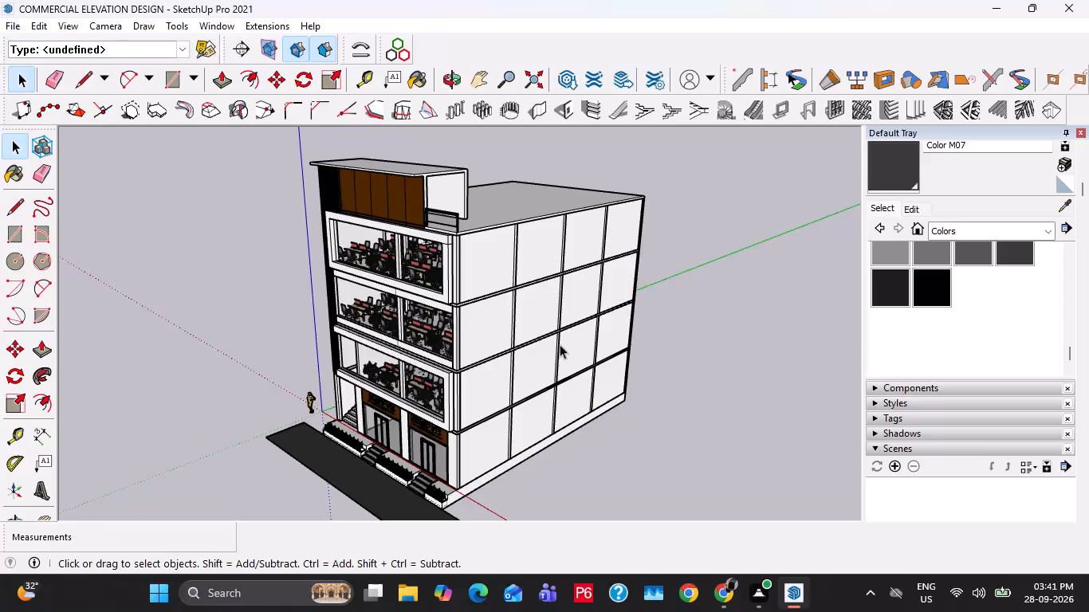
Examine the building's front elevation, from the road and shopfronts up to the roof.
{"action": "key", "text": "space"}
{"action": "scroll", "coordinate": [523, 322], "scroll_direction": "down", "scroll_amount": 3}
{"action": "middle_click_drag", "start_coordinate": [446, 349], "coordinate": [608, 339]}
{"action": "scroll", "coordinate": [407, 376], "scroll_direction": "up", "scroll_amount": 10}
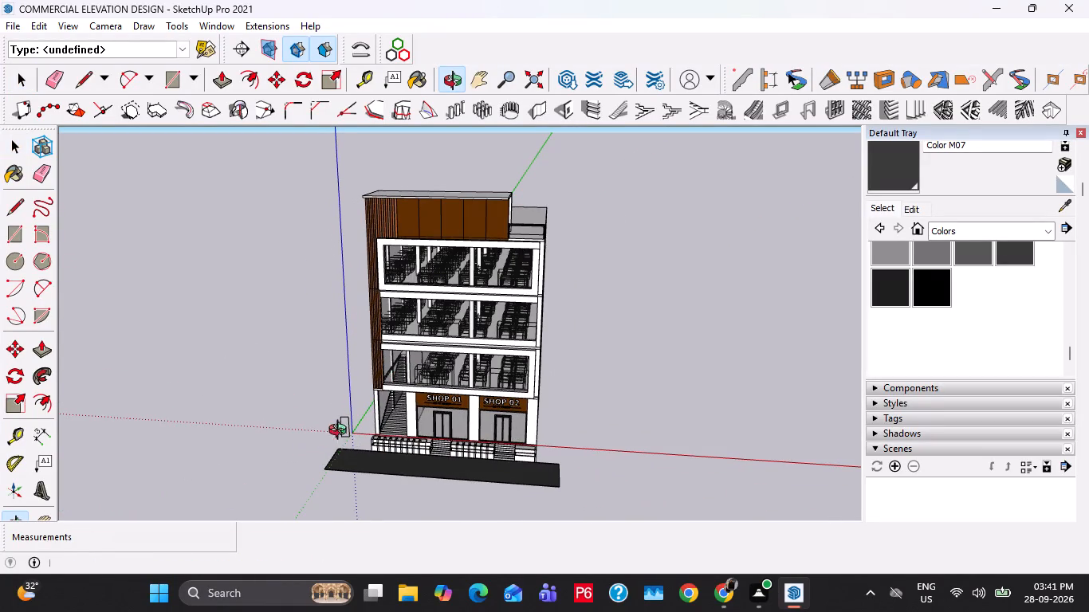
{"action": "scroll", "coordinate": [341, 432], "scroll_direction": "up", "scroll_amount": 5}
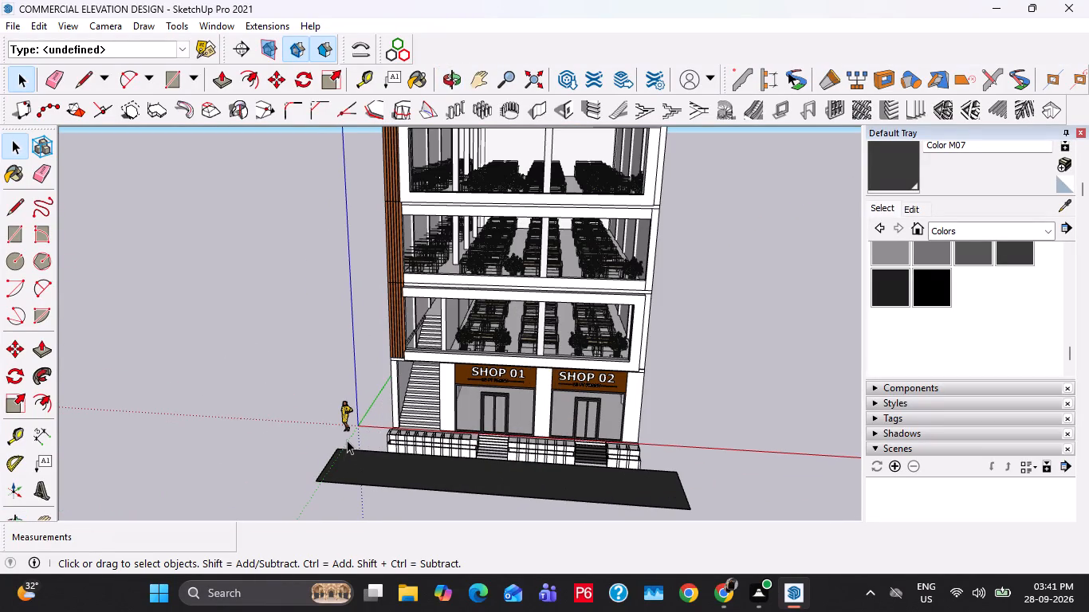
{"action": "scroll", "coordinate": [354, 445], "scroll_direction": "up", "scroll_amount": 4}
{"action": "key", "text": "space"}
{"action": "key", "text": "space"}
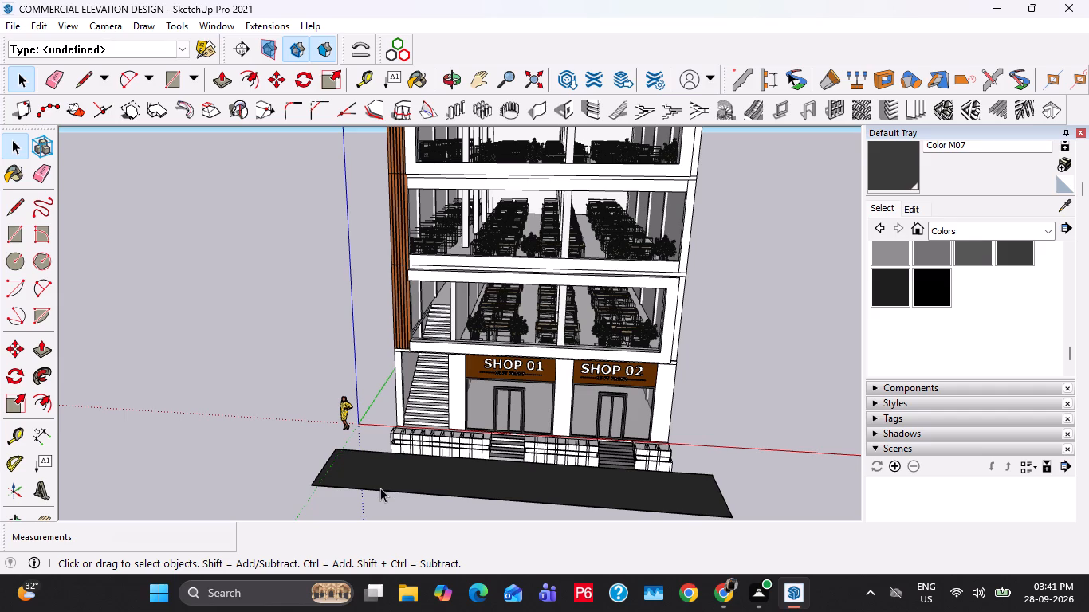
{"action": "scroll", "coordinate": [380, 488], "scroll_direction": "up", "scroll_amount": 4}
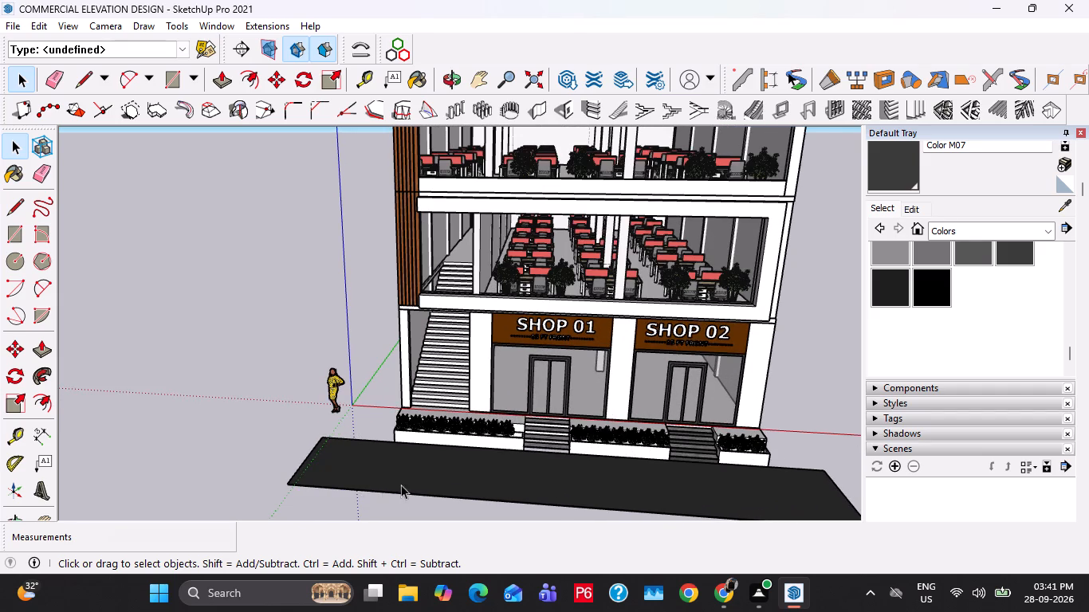
{"action": "scroll", "coordinate": [402, 484], "scroll_direction": "up", "scroll_amount": 1}
{"action": "middle_click_drag", "start_coordinate": [453, 463], "coordinate": [487, 433]}
{"action": "scroll", "coordinate": [454, 391], "scroll_direction": "down", "scroll_amount": 5}
{"action": "middle_click_drag", "start_coordinate": [538, 361], "coordinate": [459, 474], "text": "shift"}
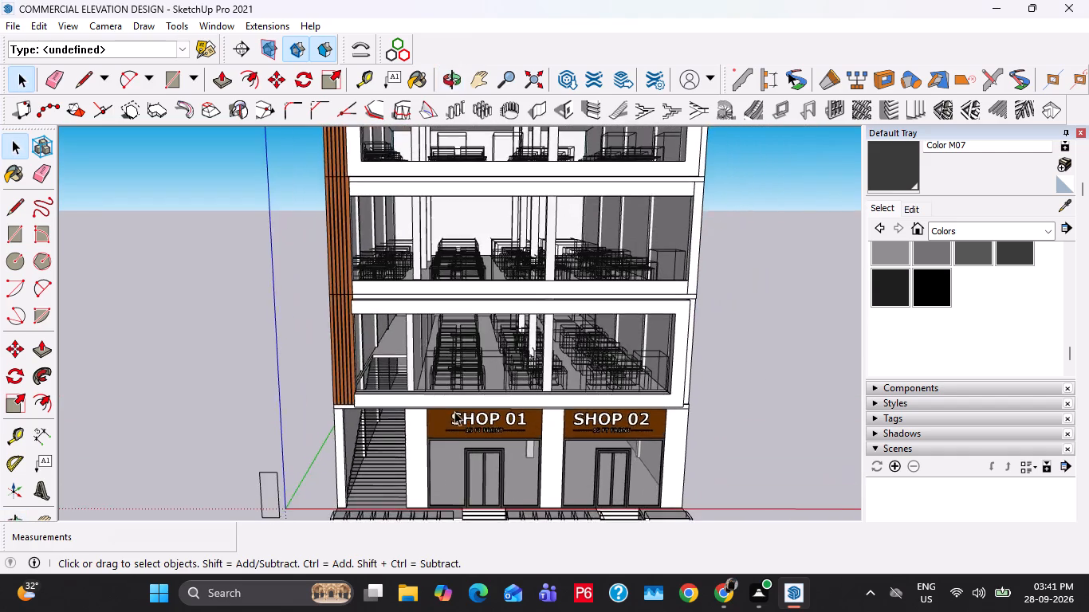
{"action": "scroll", "coordinate": [452, 394], "scroll_direction": "down", "scroll_amount": 6}
{"action": "scroll", "coordinate": [450, 394], "scroll_direction": "up", "scroll_amount": 6}
{"action": "scroll", "coordinate": [427, 359], "scroll_direction": "down", "scroll_amount": 4}
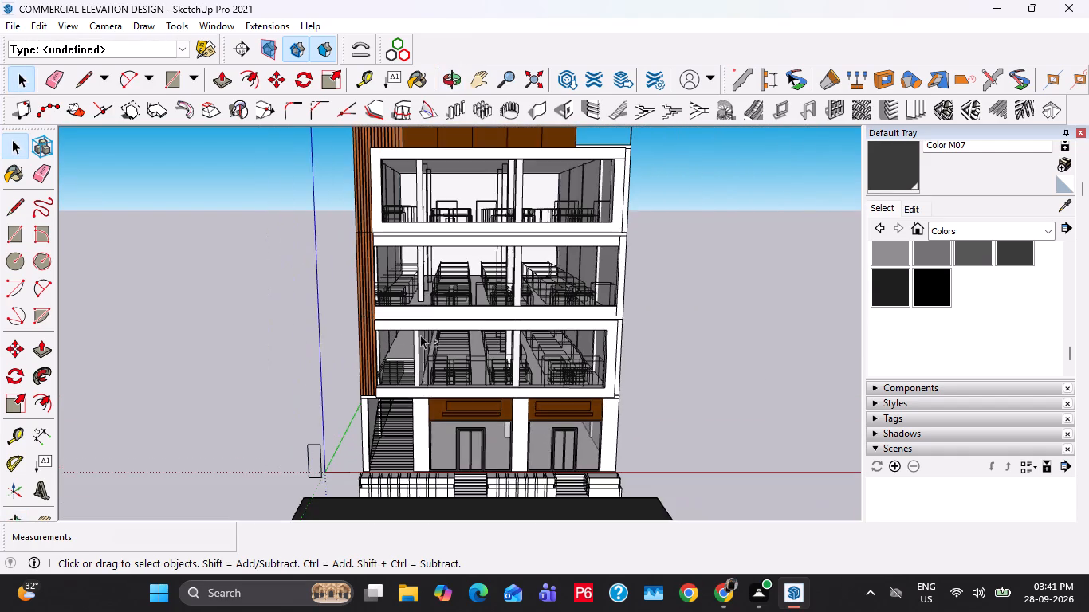
{"action": "middle_click_drag", "start_coordinate": [428, 300], "coordinate": [409, 339], "text": "shift"}
{"action": "scroll", "coordinate": [407, 324], "scroll_direction": "down", "scroll_amount": 3}
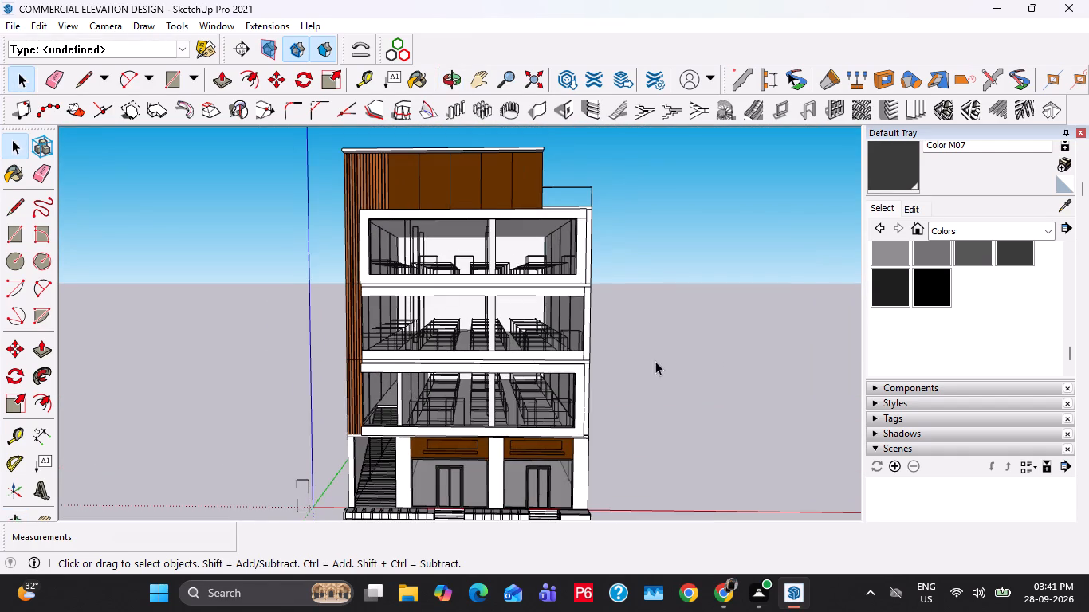
{"action": "key", "text": "space"}
{"action": "key", "text": "space"}
{"action": "key", "text": "Escape"}
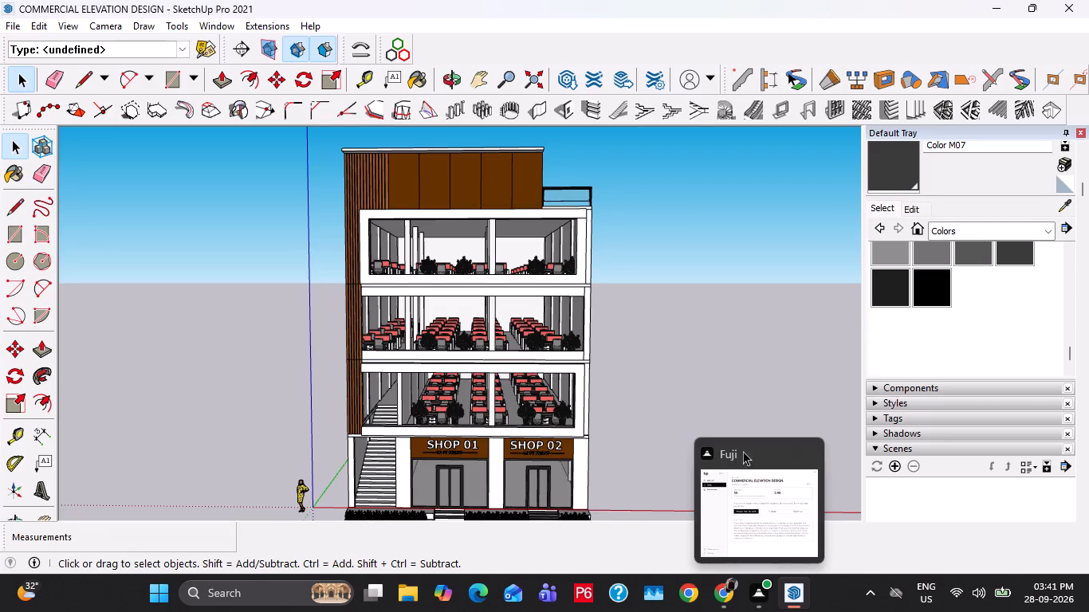
{"action": "key", "text": "Escape"}
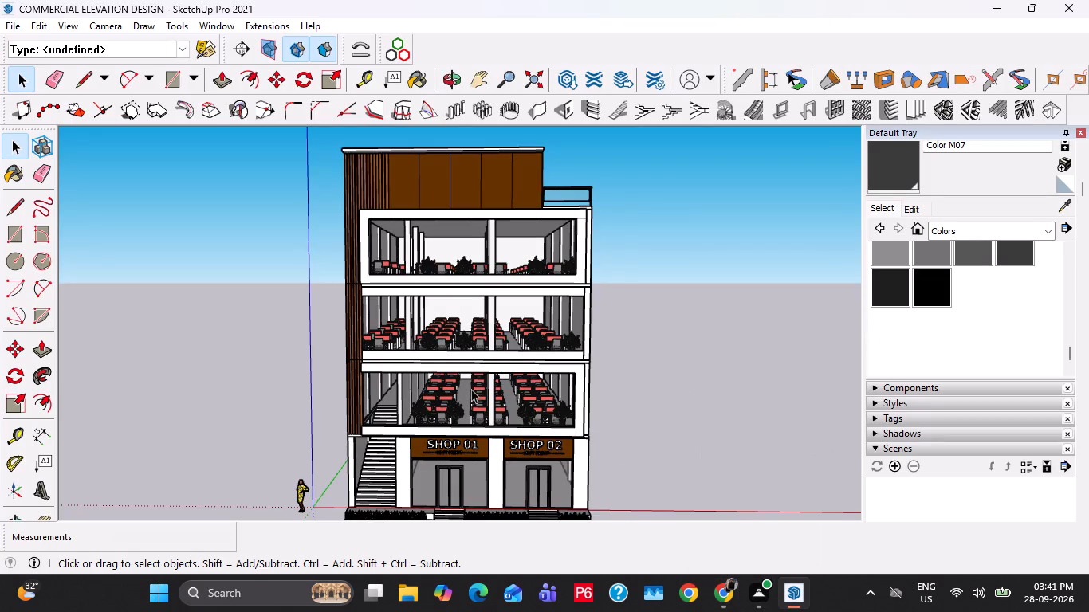
{"action": "key", "text": "Escape"}
Sample the Stone Vein Gray material from the entrance steps in front of Shop 01.
{"action": "scroll", "coordinate": [412, 347], "scroll_direction": "up", "scroll_amount": 10}
{"action": "middle_click_drag", "start_coordinate": [413, 331], "coordinate": [534, 405]}
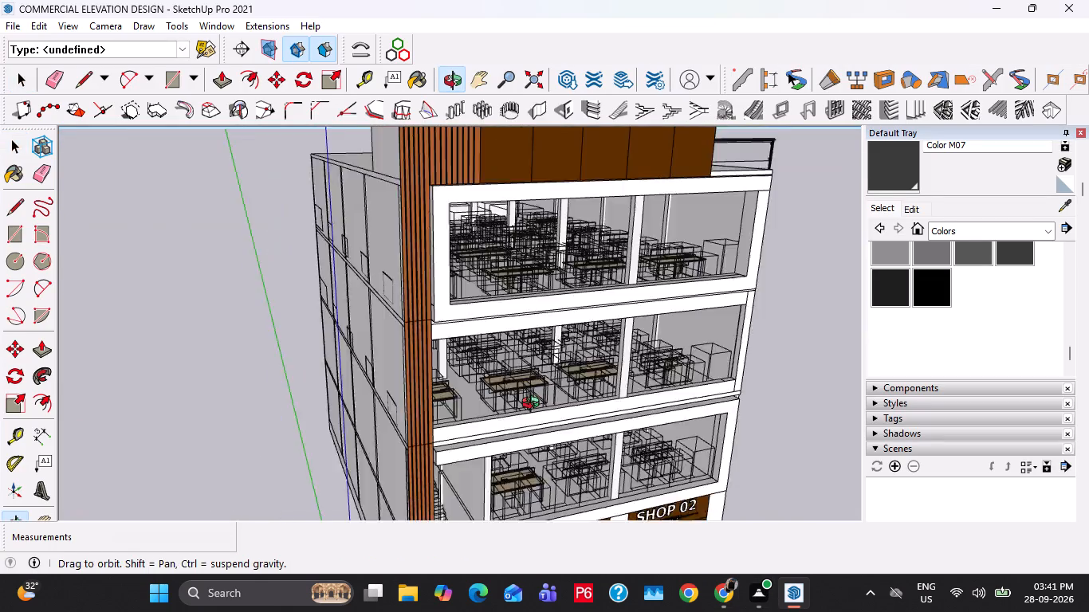
{"action": "middle_click_drag", "start_coordinate": [534, 405], "coordinate": [619, 430]}
{"action": "scroll", "coordinate": [618, 427], "scroll_direction": "up", "scroll_amount": 1}
{"action": "middle_click_drag", "start_coordinate": [609, 425], "coordinate": [484, 244]}
{"action": "scroll", "coordinate": [630, 453], "scroll_direction": "up", "scroll_amount": 3}
{"action": "middle_click_drag", "start_coordinate": [463, 464], "coordinate": [326, 408]}
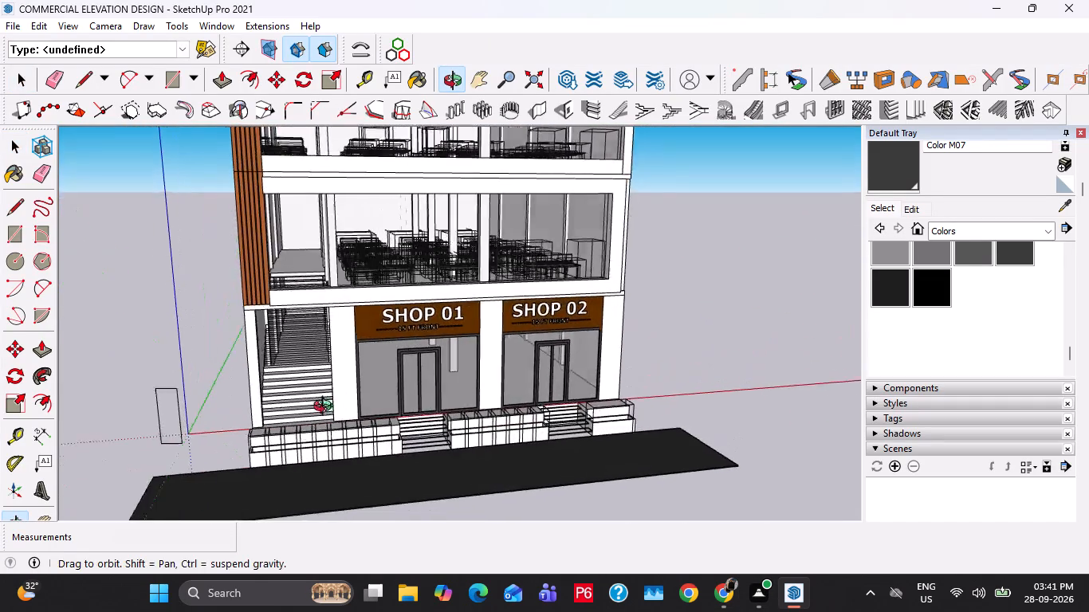
{"action": "middle_click_drag", "start_coordinate": [326, 408], "coordinate": [323, 409]}
{"action": "scroll", "coordinate": [277, 405], "scroll_direction": "up", "scroll_amount": 11}
{"action": "key", "text": "space"}
{"action": "scroll", "coordinate": [1004, 318], "scroll_direction": "up", "scroll_amount": 2}
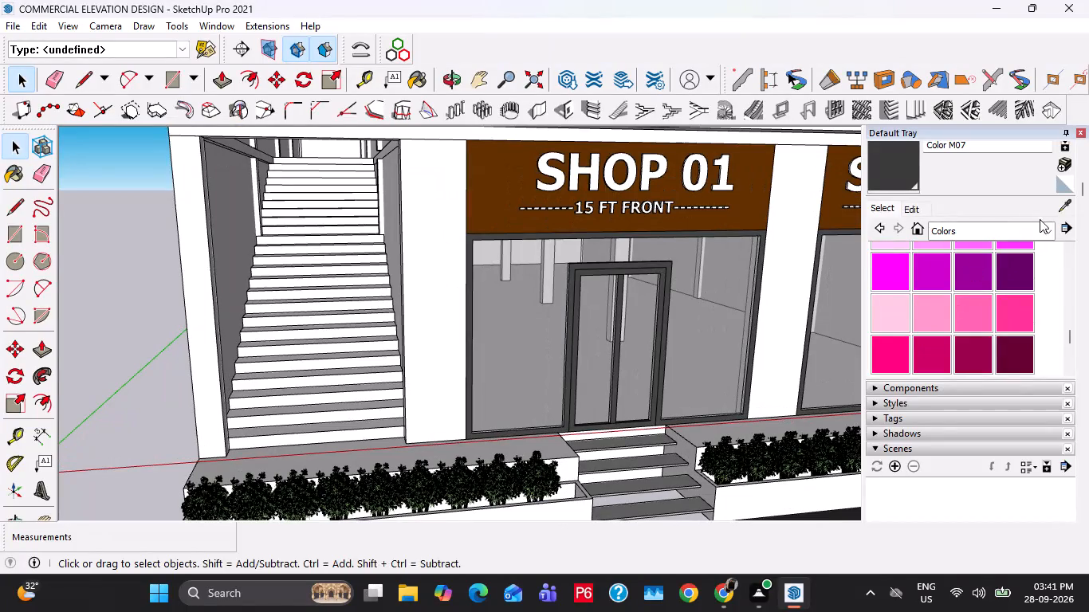
{"action": "left_click", "coordinate": [1063, 210]}
{"action": "left_click", "coordinate": [673, 481]}
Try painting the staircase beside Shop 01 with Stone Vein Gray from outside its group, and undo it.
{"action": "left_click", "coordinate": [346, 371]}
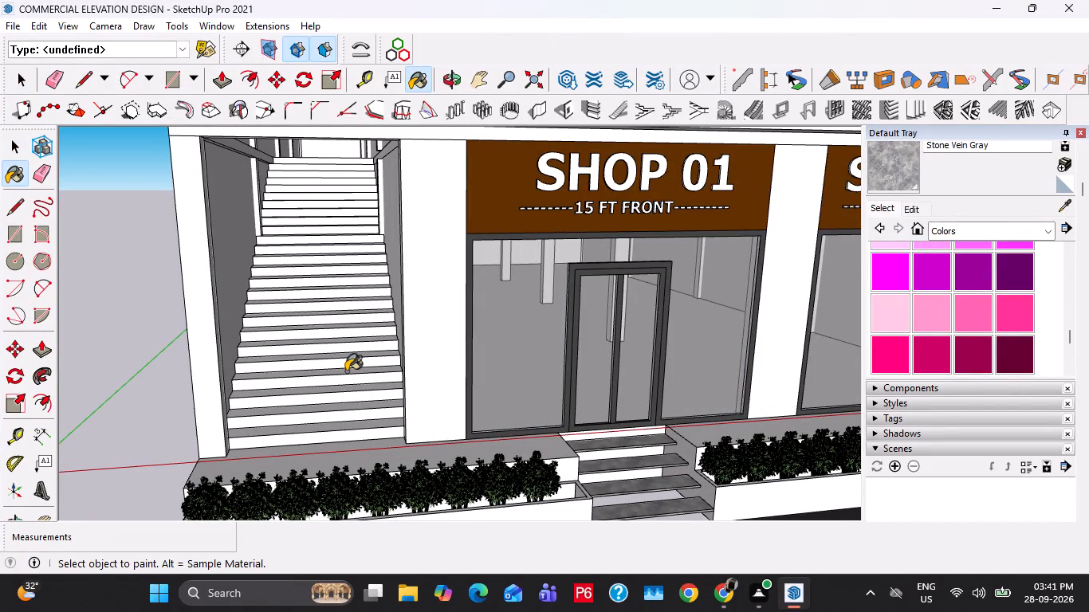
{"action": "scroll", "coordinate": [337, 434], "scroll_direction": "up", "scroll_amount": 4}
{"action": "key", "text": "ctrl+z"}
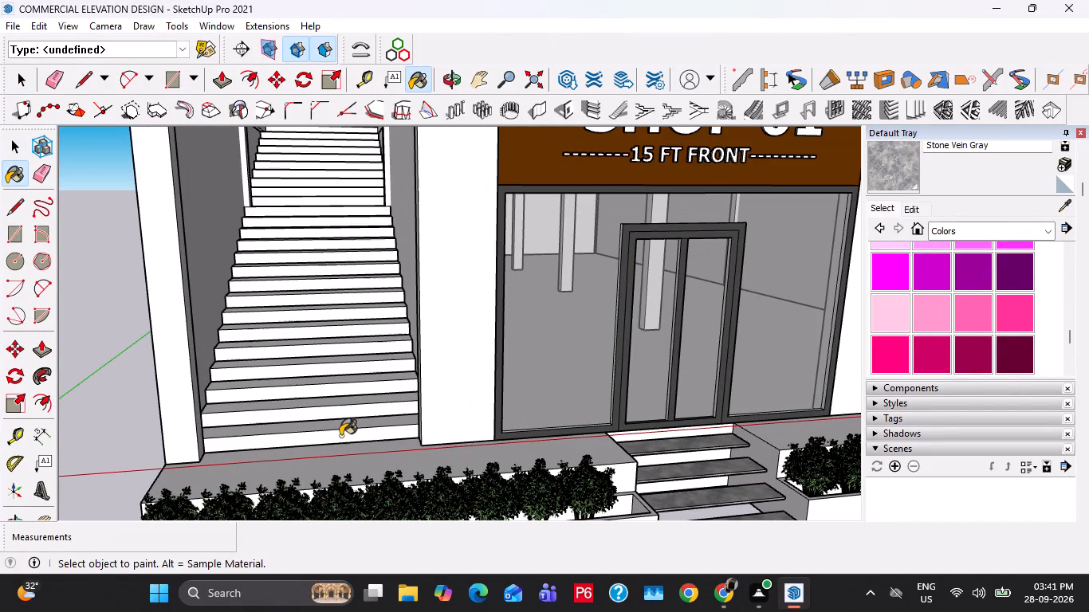
Open the staircase beside Shop 01 for editing and paint its lowest steps with Stone Vein Gray.
{"action": "key", "text": "space"}
{"action": "double_click", "coordinate": [373, 371]}
{"action": "left_click", "coordinate": [894, 161]}
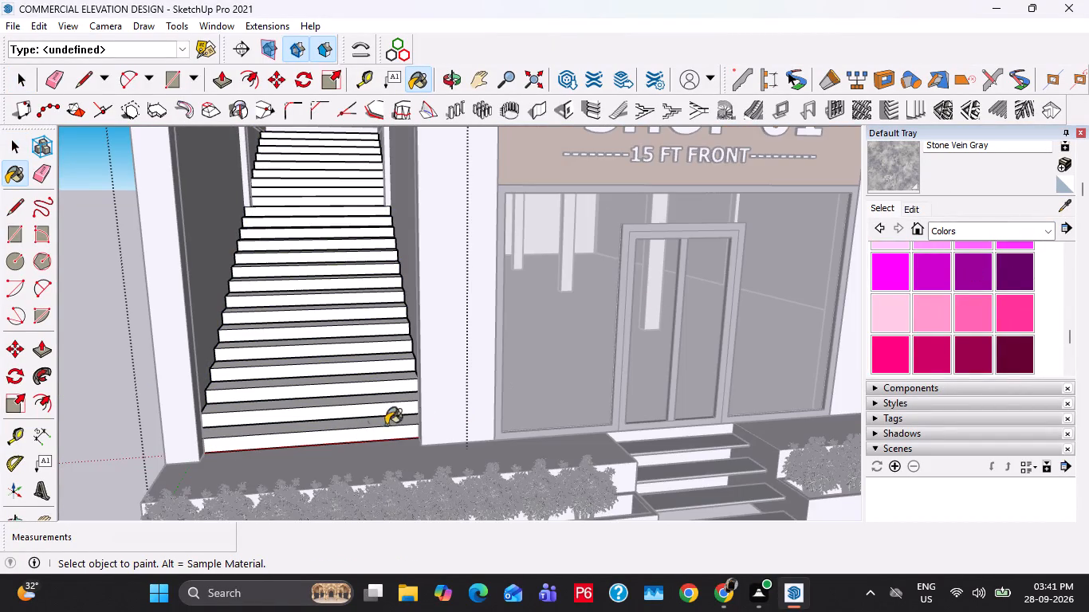
{"action": "left_click", "coordinate": [364, 422]}
{"action": "left_click", "coordinate": [359, 396]}
{"action": "left_click", "coordinate": [360, 379]}
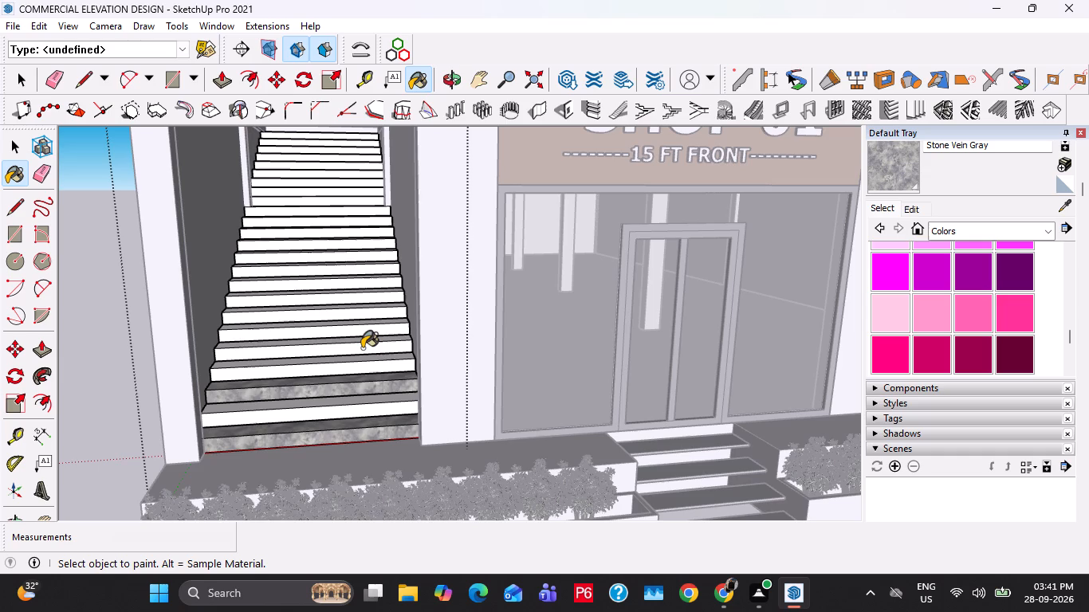
{"action": "left_click", "coordinate": [362, 348]}
{"action": "left_click", "coordinate": [358, 362]}
{"action": "left_click", "coordinate": [364, 407]}
Paint the middle steps of the staircase with Stone Vein Gray, continuing up past the columns flanking it.
{"action": "scroll", "coordinate": [340, 326], "scroll_direction": "up", "scroll_amount": 5}
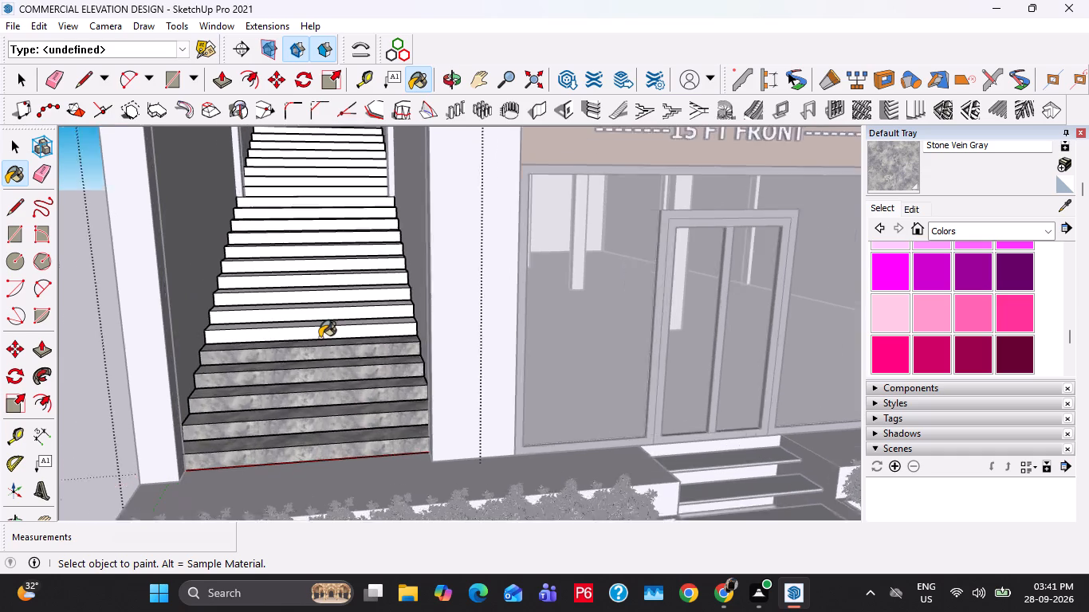
{"action": "scroll", "coordinate": [320, 338], "scroll_direction": "up", "scroll_amount": 6}
{"action": "left_click", "coordinate": [328, 322]}
{"action": "left_click", "coordinate": [332, 280]}
{"action": "left_click", "coordinate": [328, 226]}
{"action": "middle_click_drag", "start_coordinate": [341, 252], "coordinate": [358, 335], "text": "shift"}
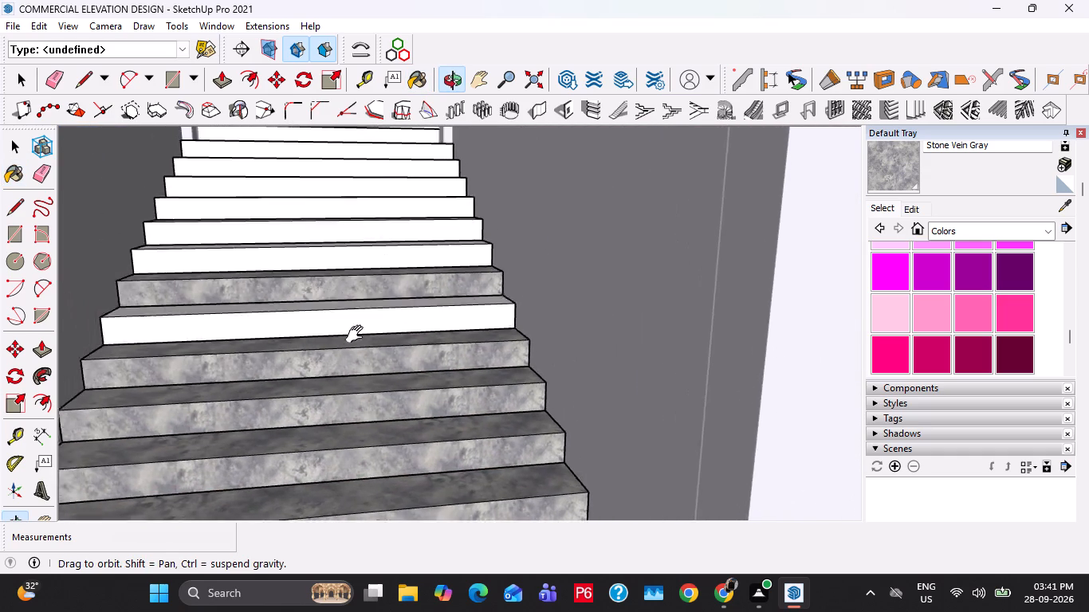
{"action": "middle_click_drag", "start_coordinate": [358, 335], "coordinate": [380, 486], "text": "shift"}
{"action": "left_click", "coordinate": [381, 475]}
{"action": "left_click", "coordinate": [376, 390]}
{"action": "left_click", "coordinate": [372, 355]}
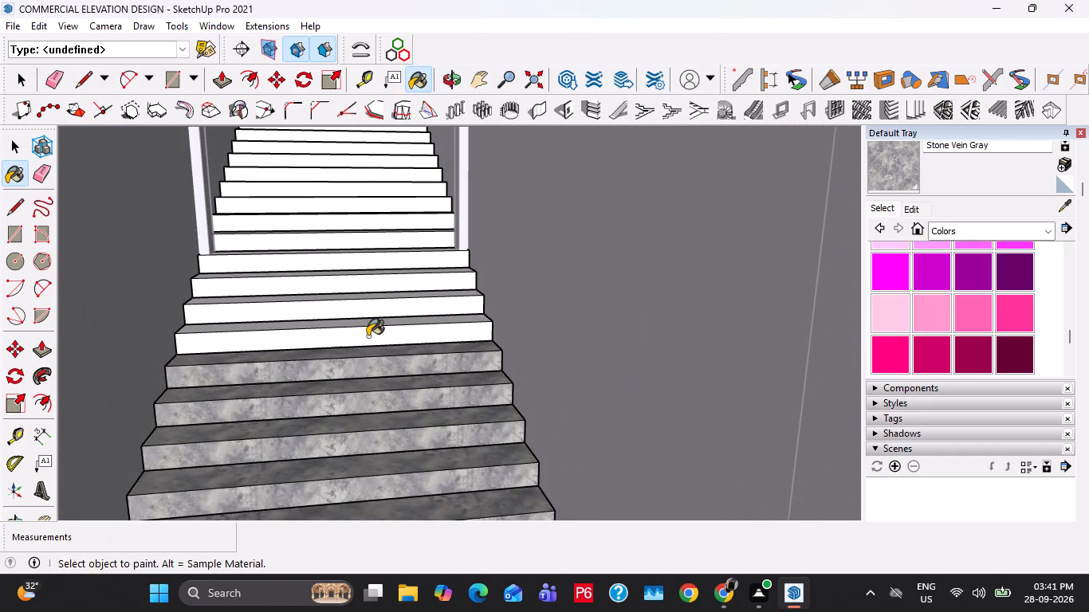
{"action": "left_click", "coordinate": [368, 336]}
{"action": "left_click", "coordinate": [354, 300]}
{"action": "left_click", "coordinate": [347, 279]}
{"action": "left_click", "coordinate": [344, 253]}
{"action": "left_click", "coordinate": [344, 235]}
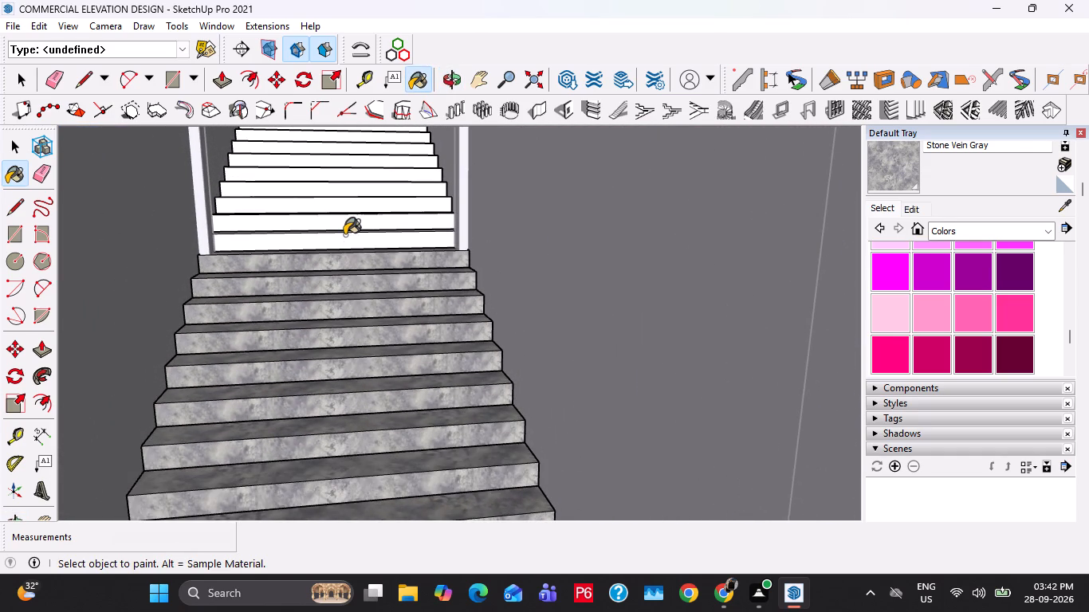
Paint the upper steps of the staircase with Stone Vein Gray.
{"action": "middle_click_drag", "start_coordinate": [353, 245], "coordinate": [372, 339], "text": "shift"}
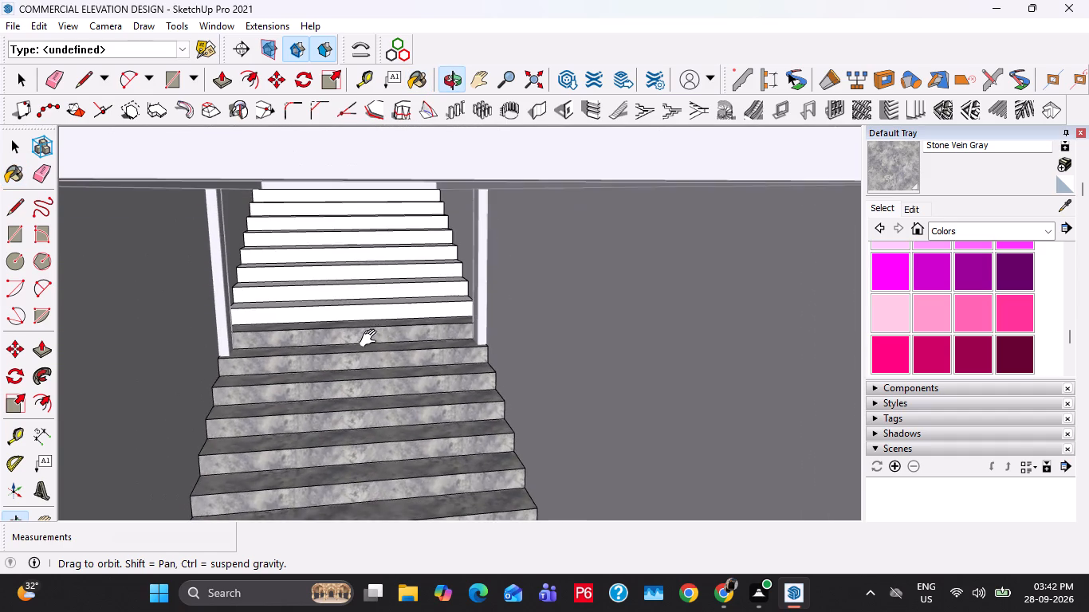
{"action": "middle_click_drag", "start_coordinate": [372, 339], "coordinate": [372, 335], "text": "shift"}
{"action": "left_click", "coordinate": [375, 308]}
{"action": "left_click", "coordinate": [375, 286]}
{"action": "left_click", "coordinate": [378, 263]}
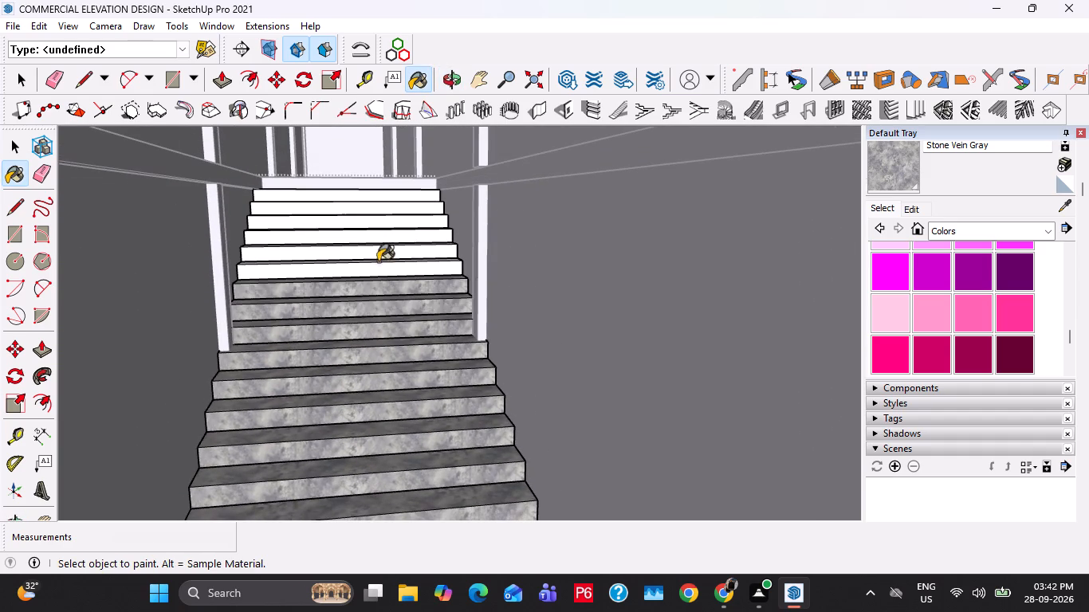
{"action": "left_click", "coordinate": [378, 243]}
{"action": "left_click", "coordinate": [380, 229]}
{"action": "left_click", "coordinate": [384, 209]}
{"action": "left_click", "coordinate": [387, 197]}
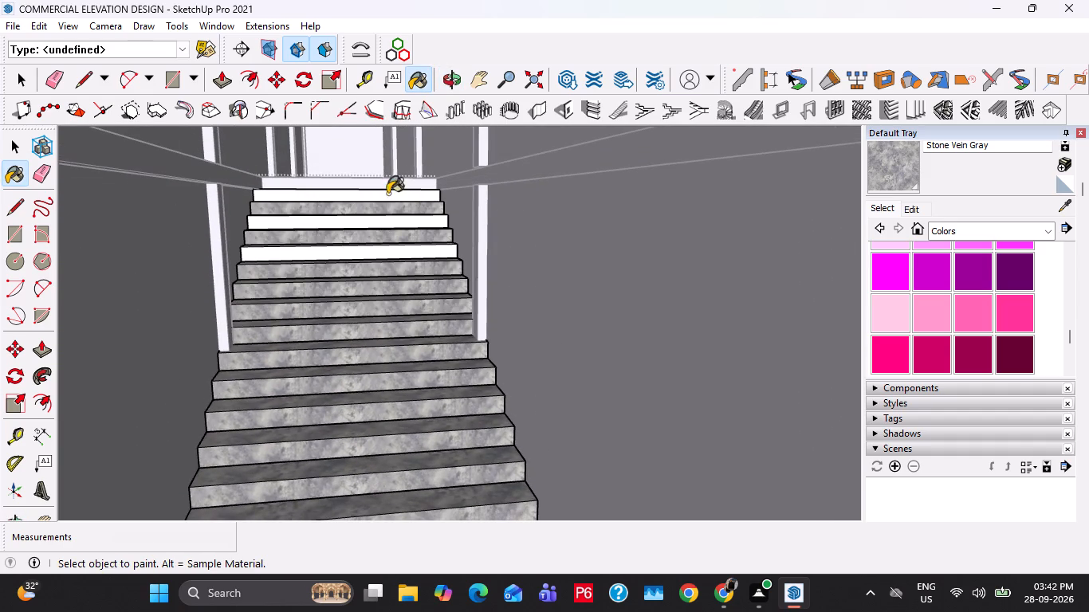
{"action": "left_click", "coordinate": [388, 186]}
Paint the steps skipped near the top of the staircase with Stone Vein Gray and finish editing the staircase.
{"action": "left_click", "coordinate": [391, 243]}
{"action": "left_click", "coordinate": [396, 218]}
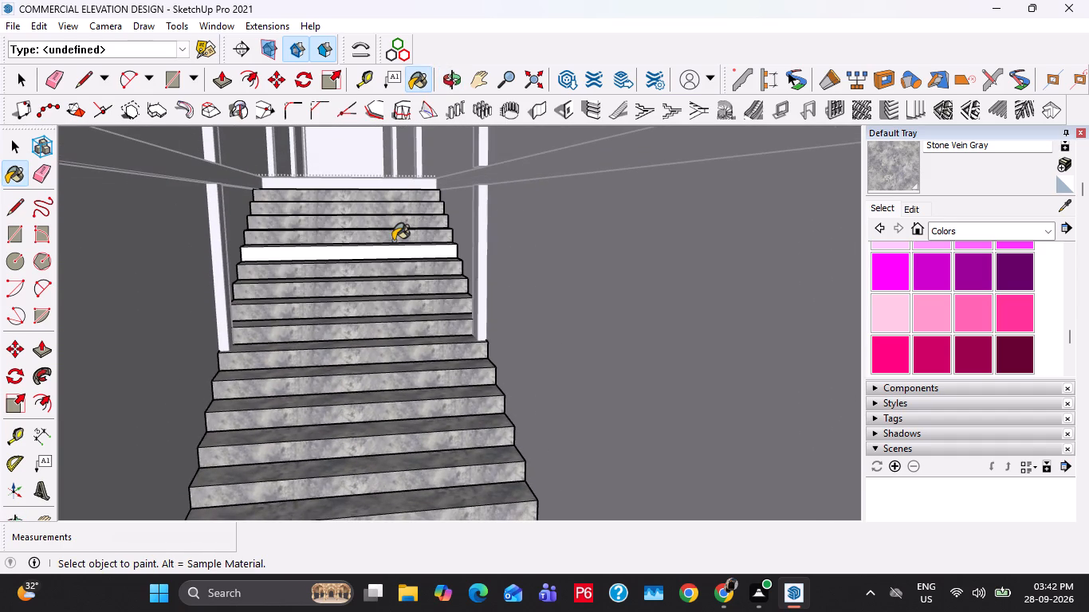
{"action": "left_click", "coordinate": [393, 242]}
{"action": "left_click", "coordinate": [393, 245]}
{"action": "scroll", "coordinate": [388, 331], "scroll_direction": "down", "scroll_amount": 3}
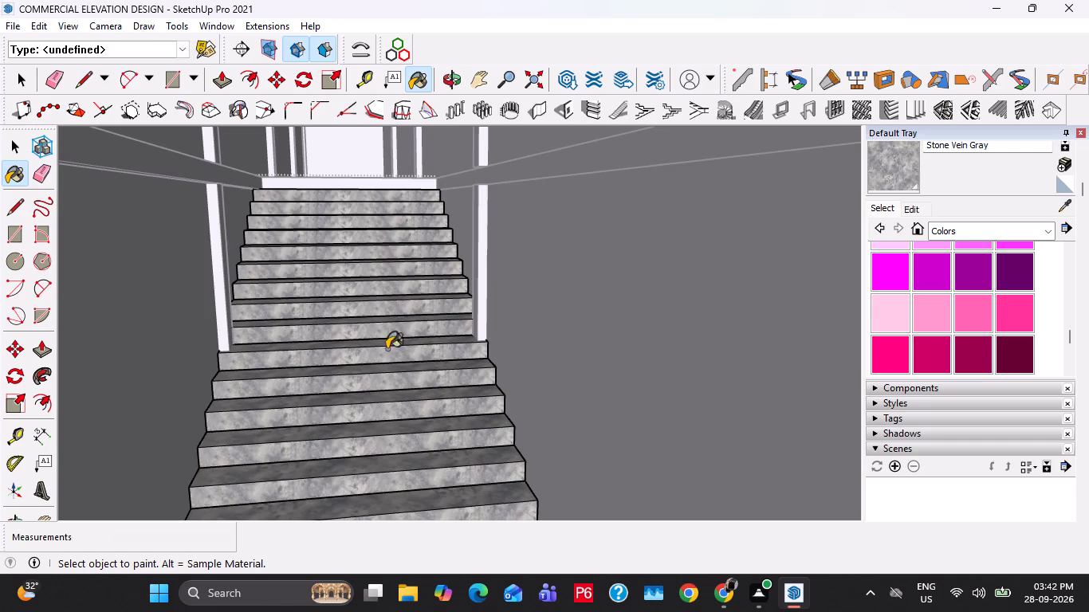
{"action": "middle_click_drag", "start_coordinate": [391, 379], "coordinate": [368, 155], "text": "shift"}
{"action": "scroll", "coordinate": [401, 318], "scroll_direction": "down", "scroll_amount": 10}
{"action": "key", "text": "space"}
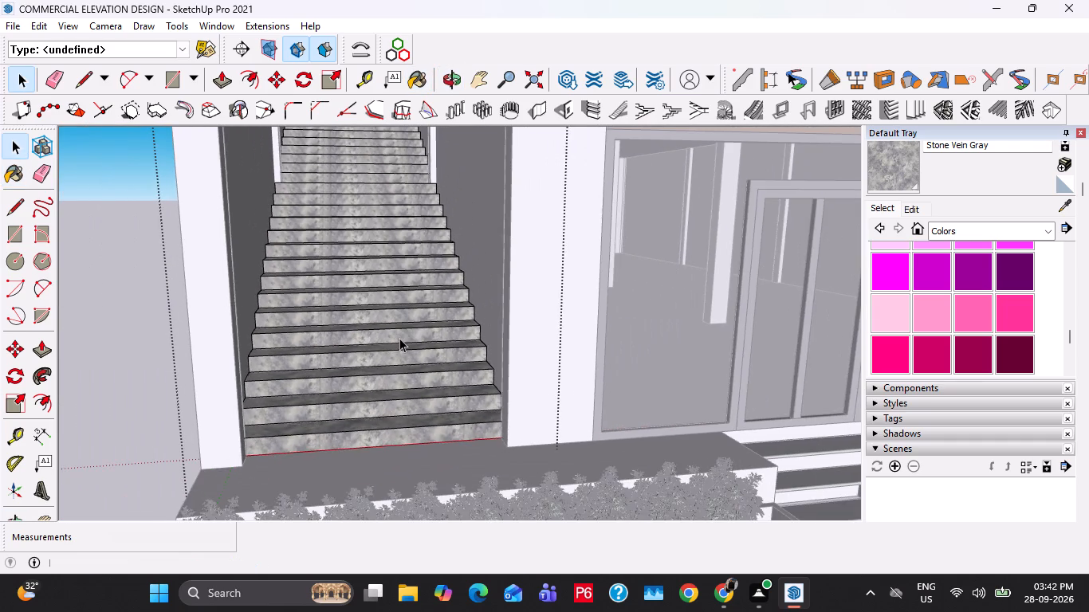
{"action": "key", "text": "Escape"}
{"action": "key", "text": "Escape"}
{"action": "key", "text": "Escape"}
{"action": "key", "text": "Escape"}
Examine the painted staircase, the shopfronts and the front facade for remaining work.
{"action": "scroll", "coordinate": [517, 367], "scroll_direction": "down", "scroll_amount": 5}
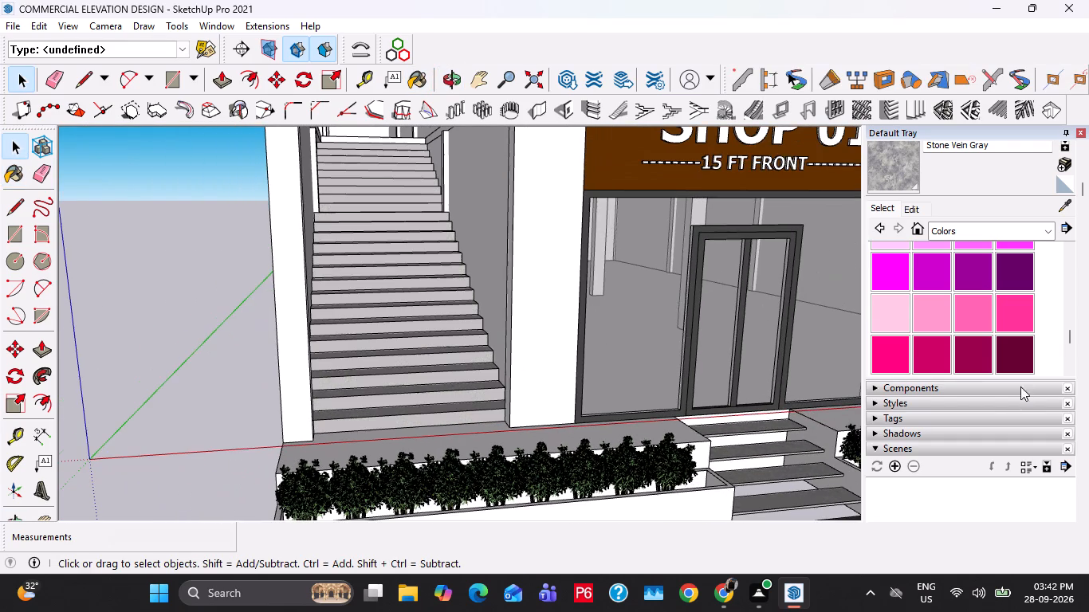
{"action": "scroll", "coordinate": [1021, 370], "scroll_direction": "up", "scroll_amount": 2}
{"action": "scroll", "coordinate": [550, 336], "scroll_direction": "down", "scroll_amount": 4}
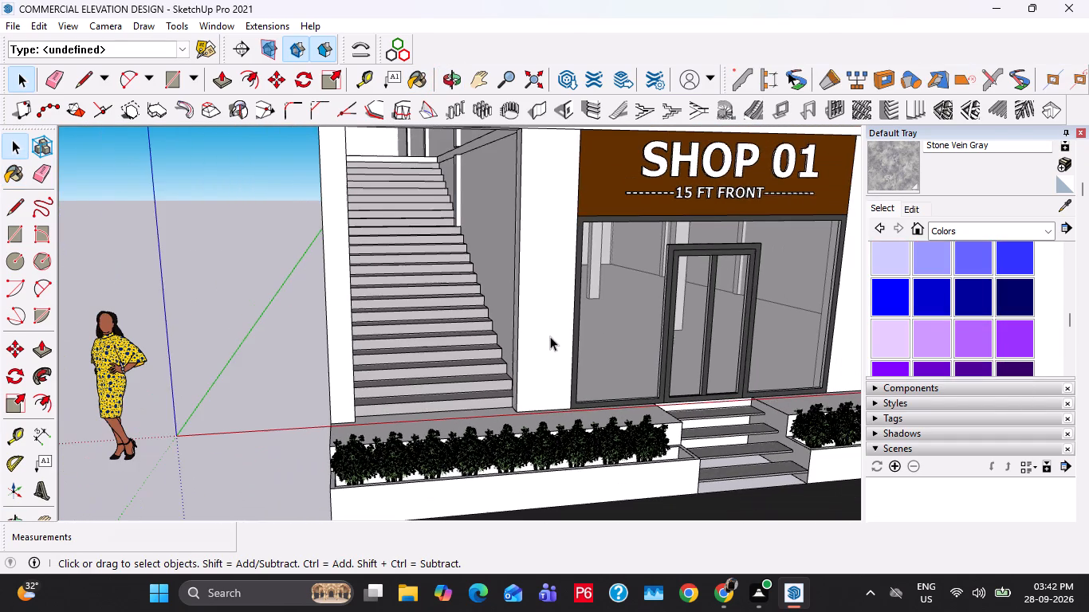
{"action": "scroll", "coordinate": [550, 336], "scroll_direction": "down", "scroll_amount": 9}
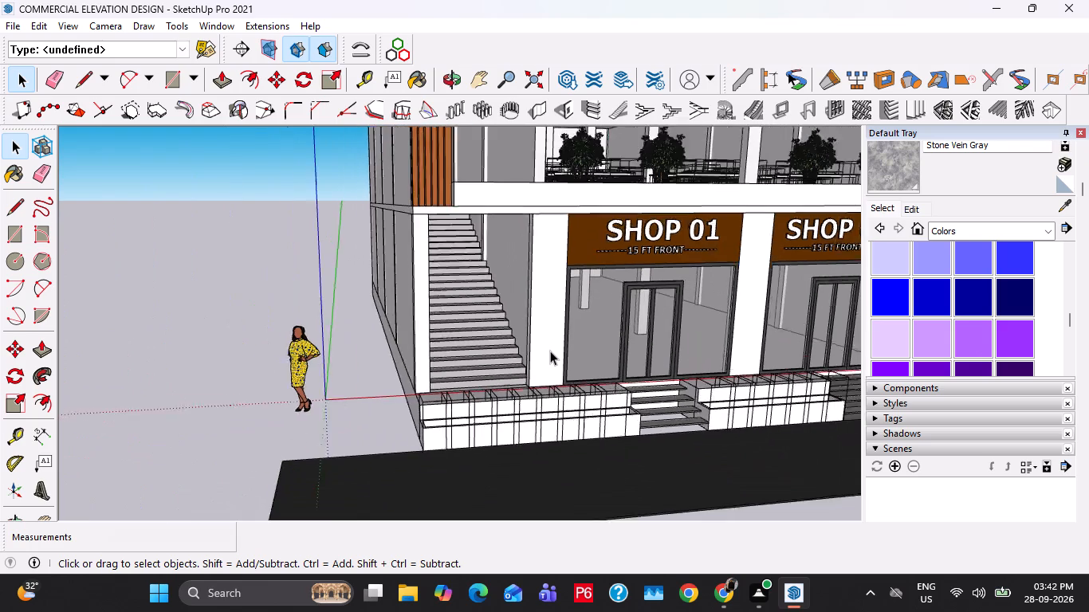
{"action": "scroll", "coordinate": [550, 351], "scroll_direction": "down", "scroll_amount": 2}
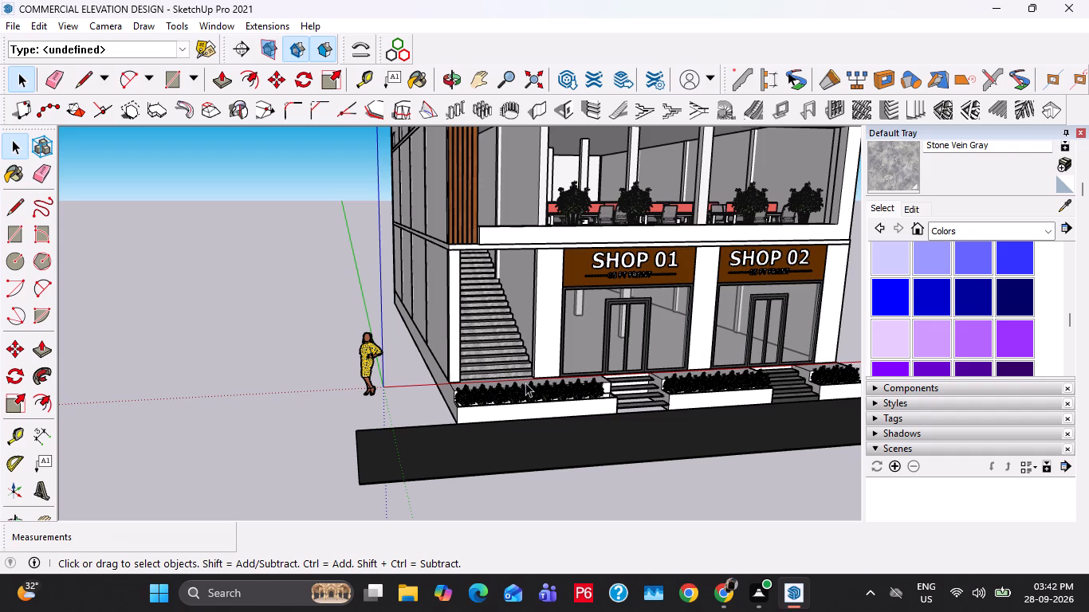
{"action": "middle_click_drag", "start_coordinate": [542, 415], "coordinate": [474, 426]}
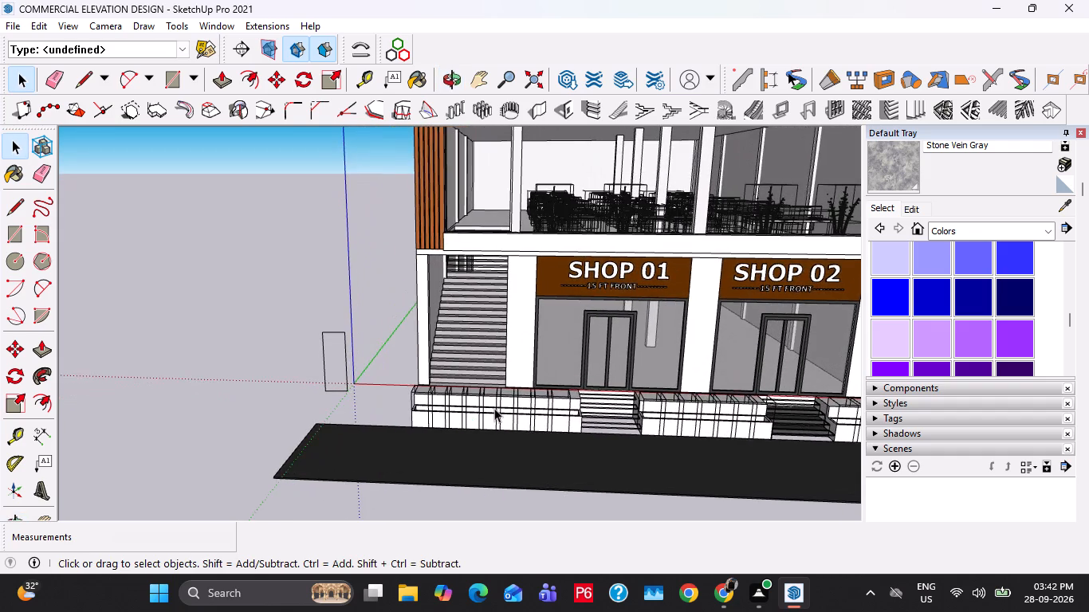
{"action": "scroll", "coordinate": [484, 494], "scroll_direction": "down", "scroll_amount": 3}
{"action": "middle_click_drag", "start_coordinate": [533, 378], "coordinate": [293, 432], "text": "shift"}
{"action": "scroll", "coordinate": [284, 386], "scroll_direction": "down", "scroll_amount": 7}
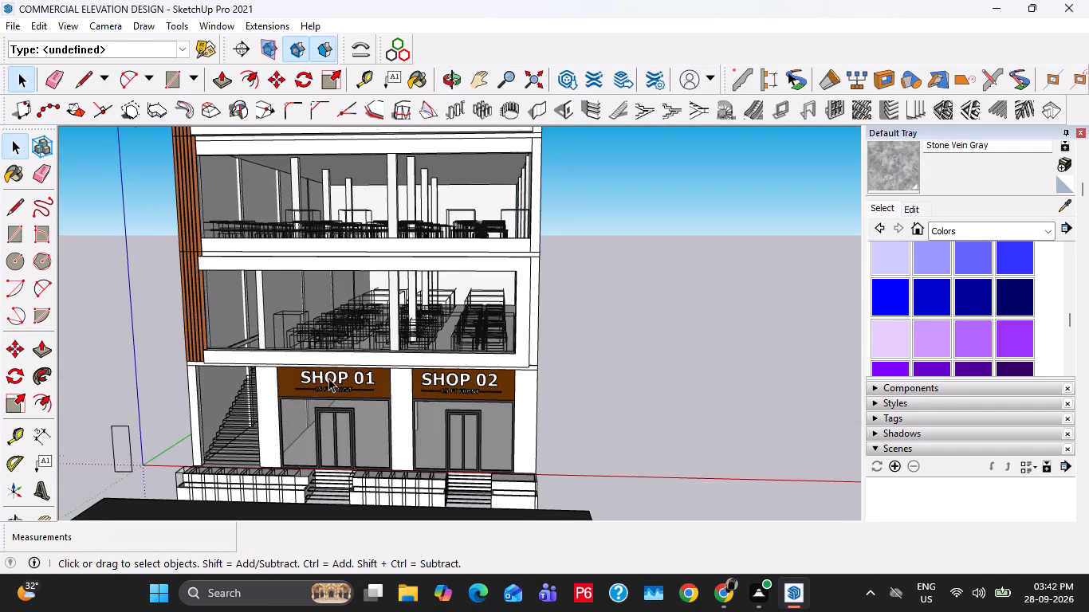
{"action": "scroll", "coordinate": [328, 378], "scroll_direction": "down", "scroll_amount": 5}
{"action": "scroll", "coordinate": [328, 378], "scroll_direction": "up", "scroll_amount": 5}
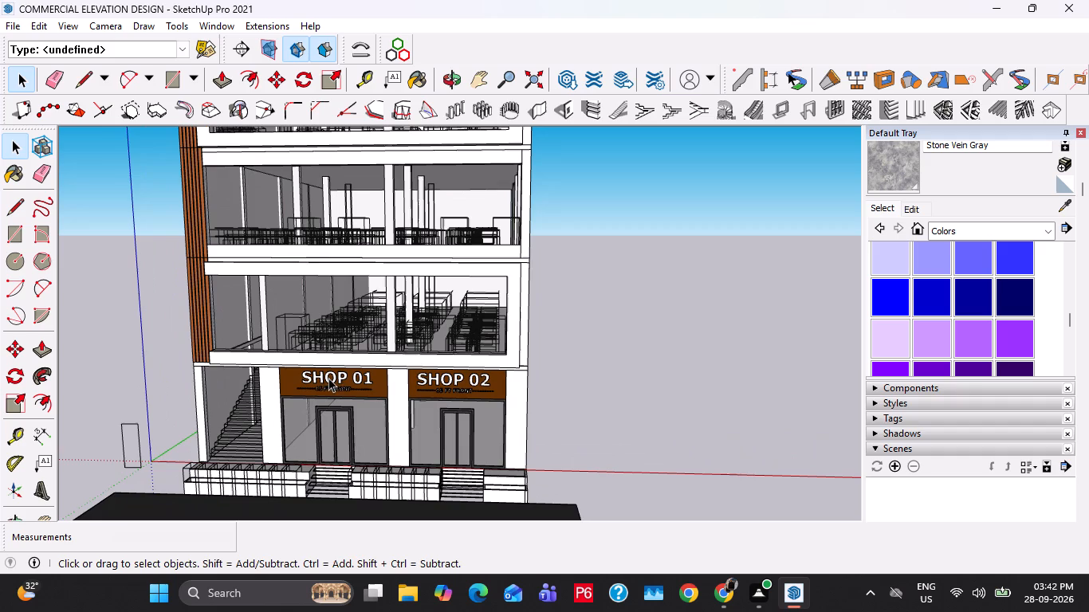
Delete all guides from the model.
{"action": "key", "text": "space"}
{"action": "key", "text": "space"}
{"action": "key", "text": "space"}
{"action": "left_click", "coordinate": [40, 28]}
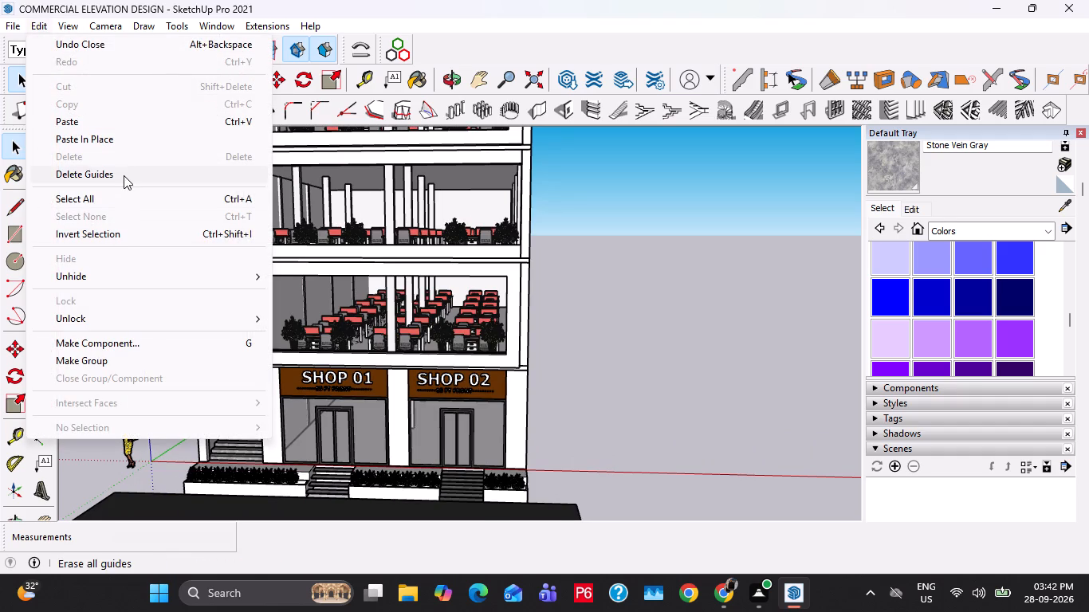
{"action": "left_click", "coordinate": [124, 175]}
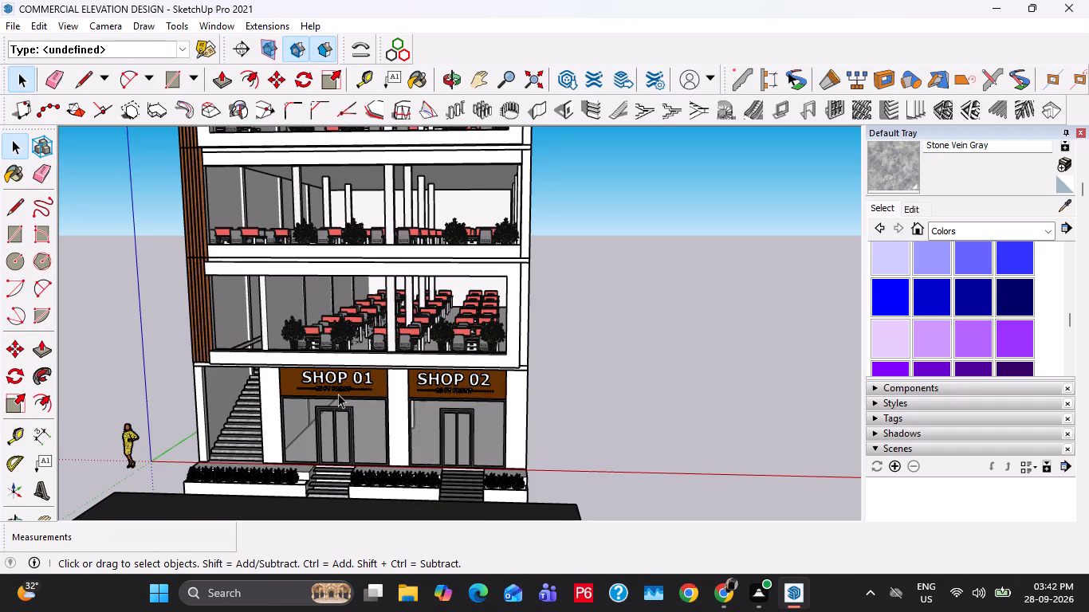
{"action": "key", "text": "space"}
Examine the building's front facade, side walls, rear wall and roof terrace for remaining work.
{"action": "scroll", "coordinate": [484, 425], "scroll_direction": "down", "scroll_amount": 3}
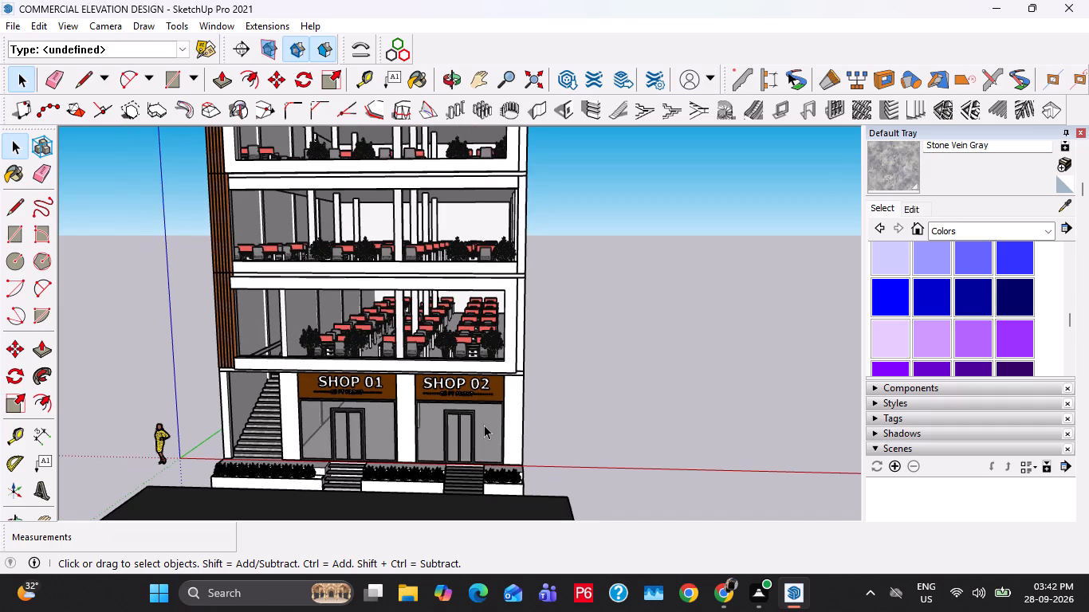
{"action": "scroll", "coordinate": [484, 425], "scroll_direction": "down", "scroll_amount": 1}
{"action": "middle_click_drag", "start_coordinate": [484, 428], "coordinate": [497, 512]}
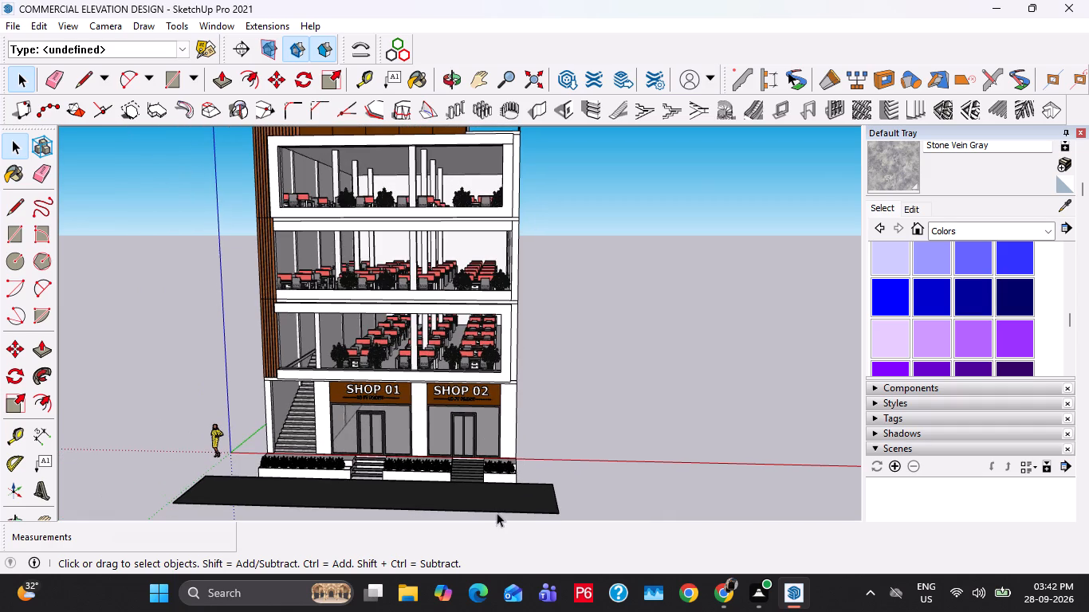
{"action": "middle_click_drag", "start_coordinate": [497, 512], "coordinate": [603, 539]}
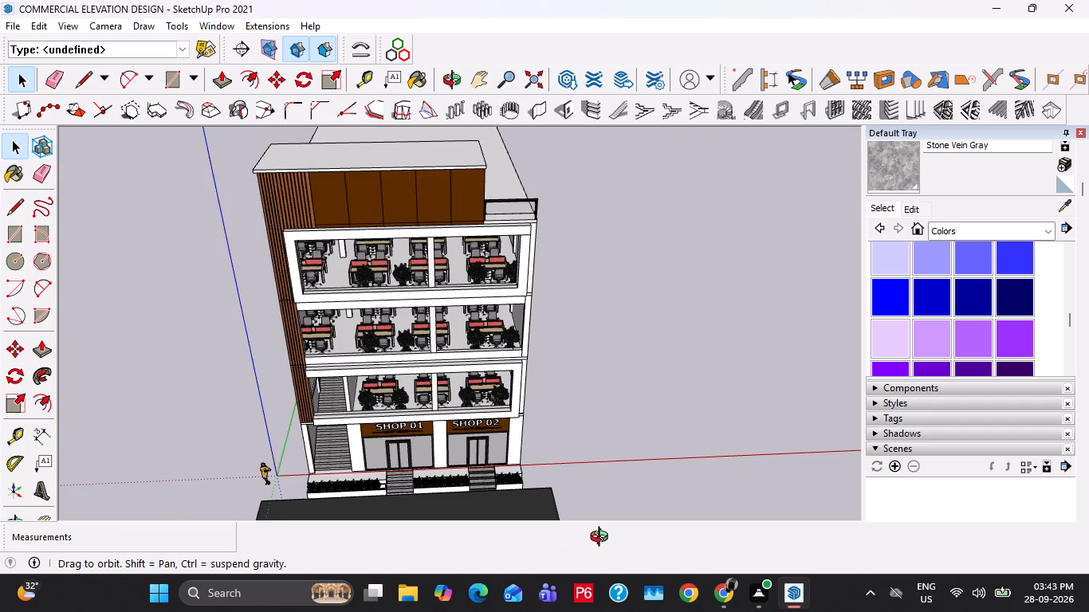
{"action": "middle_click_drag", "start_coordinate": [603, 539], "coordinate": [738, 505]}
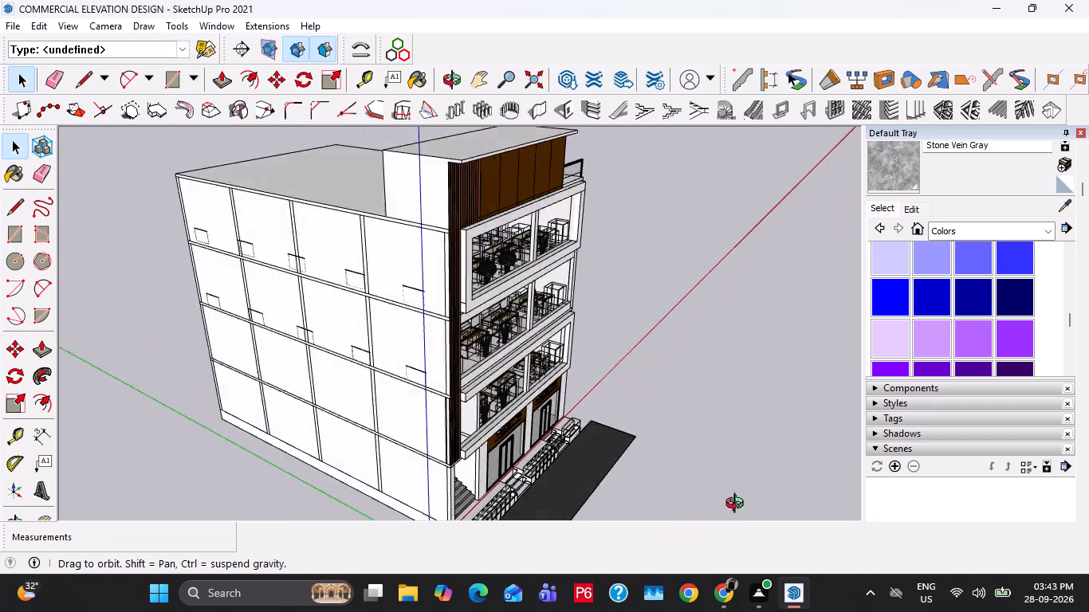
{"action": "middle_click_drag", "start_coordinate": [738, 505], "coordinate": [1050, 433]}
{"action": "middle_click_drag", "start_coordinate": [451, 292], "coordinate": [690, 334]}
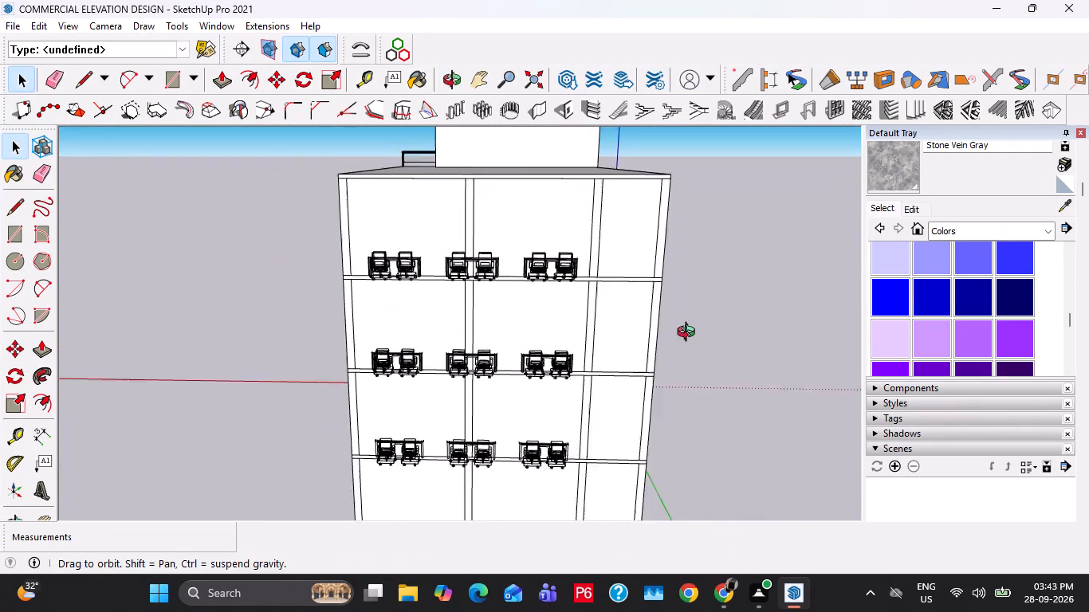
{"action": "middle_click_drag", "start_coordinate": [690, 334], "coordinate": [805, 331]}
{"action": "scroll", "coordinate": [643, 307], "scroll_direction": "up", "scroll_amount": 3}
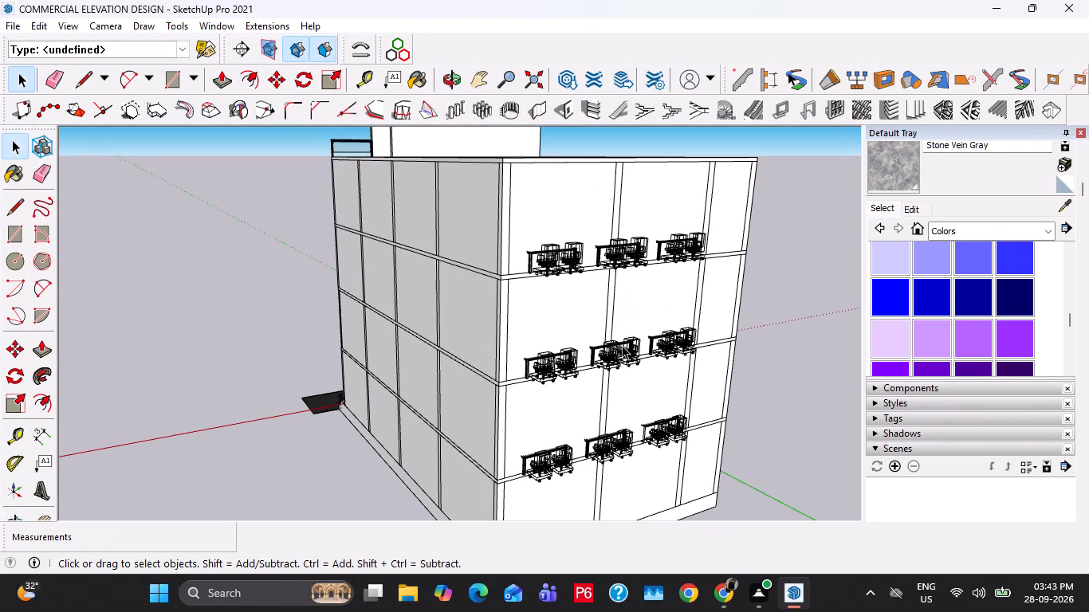
{"action": "middle_click_drag", "start_coordinate": [429, 366], "coordinate": [843, 453]}
{"action": "scroll", "coordinate": [452, 329], "scroll_direction": "down", "scroll_amount": 11}
{"action": "scroll", "coordinate": [619, 311], "scroll_direction": "down", "scroll_amount": 5}
{"action": "scroll", "coordinate": [576, 371], "scroll_direction": "down", "scroll_amount": 8}
{"action": "middle_click_drag", "start_coordinate": [503, 363], "coordinate": [742, 375]}
{"action": "scroll", "coordinate": [541, 343], "scroll_direction": "up", "scroll_amount": 7}
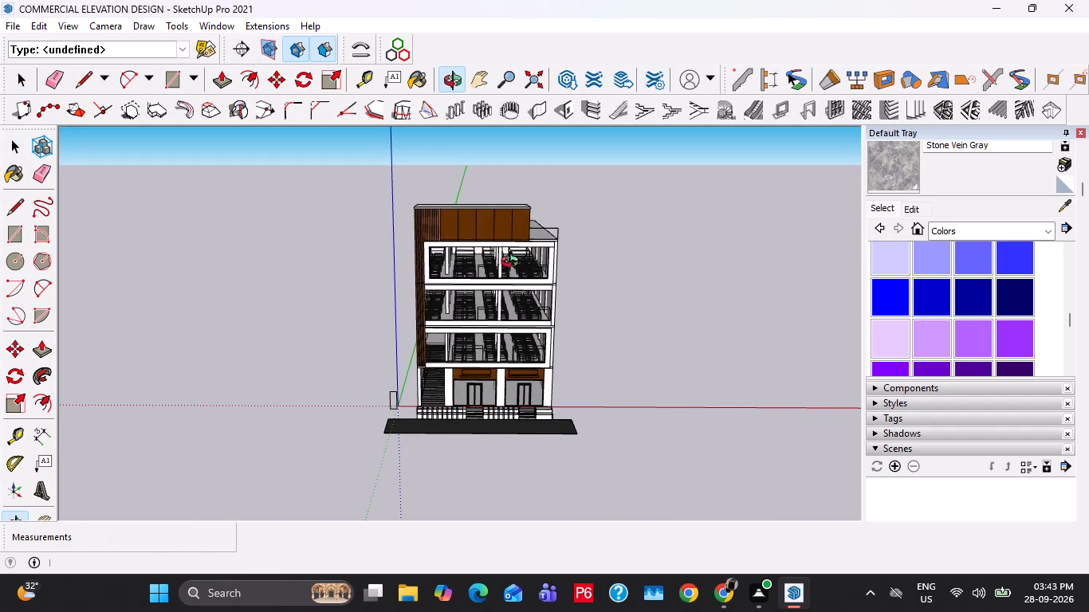
{"action": "scroll", "coordinate": [513, 264], "scroll_direction": "up", "scroll_amount": 16}
{"action": "middle_click_drag", "start_coordinate": [552, 226], "coordinate": [218, 363]}
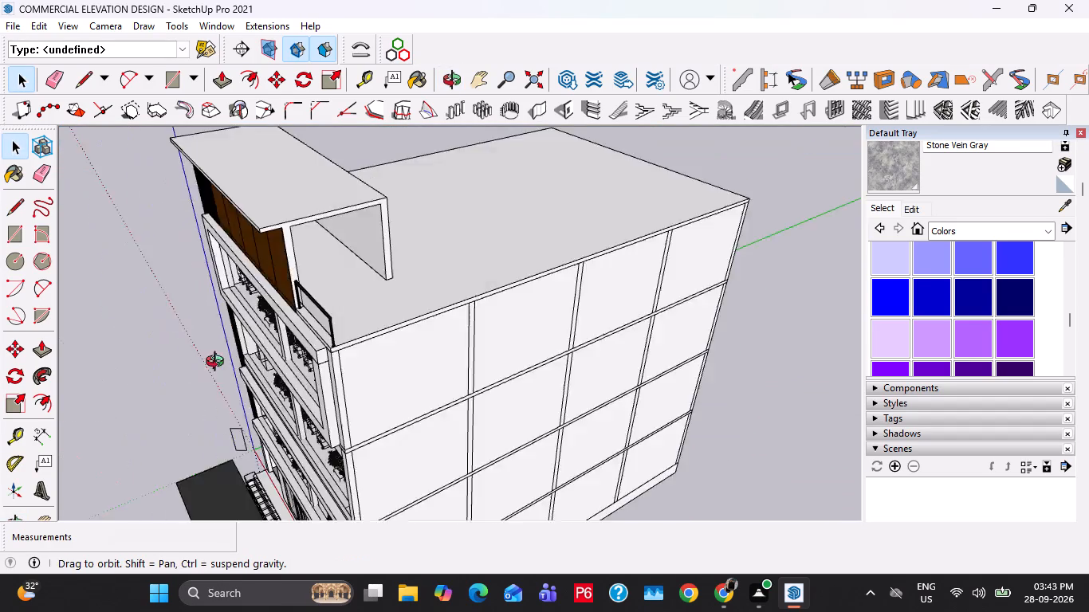
{"action": "middle_click_drag", "start_coordinate": [218, 363], "coordinate": [18, 500]}
{"action": "key", "text": "space"}
{"action": "scroll", "coordinate": [476, 382], "scroll_direction": "up", "scroll_amount": 3}
{"action": "key", "text": "space"}
{"action": "key", "text": "space"}
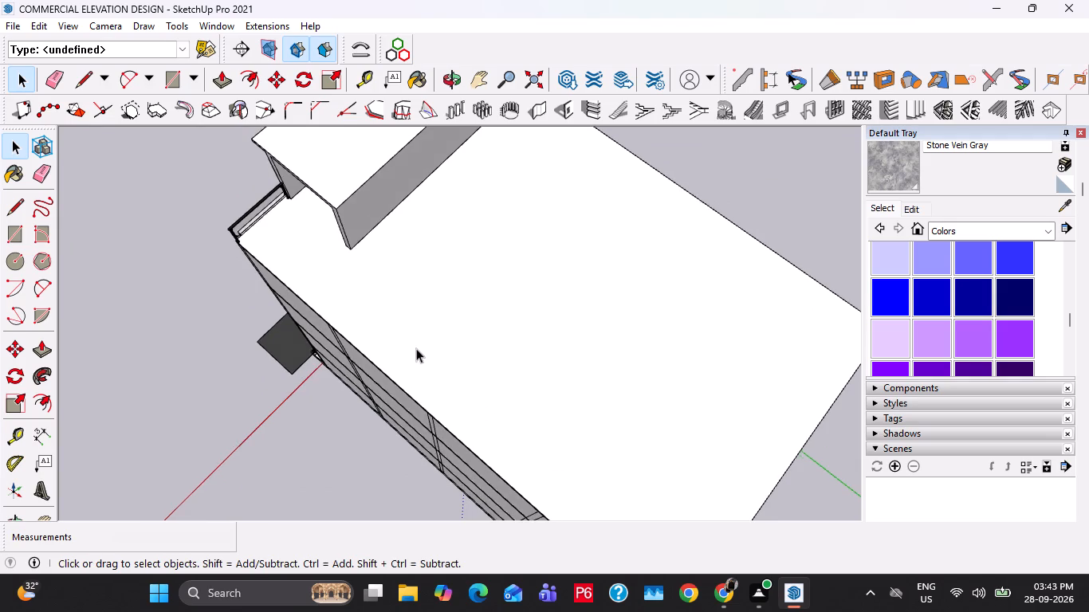
{"action": "key", "text": "space"}
{"action": "key", "text": "space"}
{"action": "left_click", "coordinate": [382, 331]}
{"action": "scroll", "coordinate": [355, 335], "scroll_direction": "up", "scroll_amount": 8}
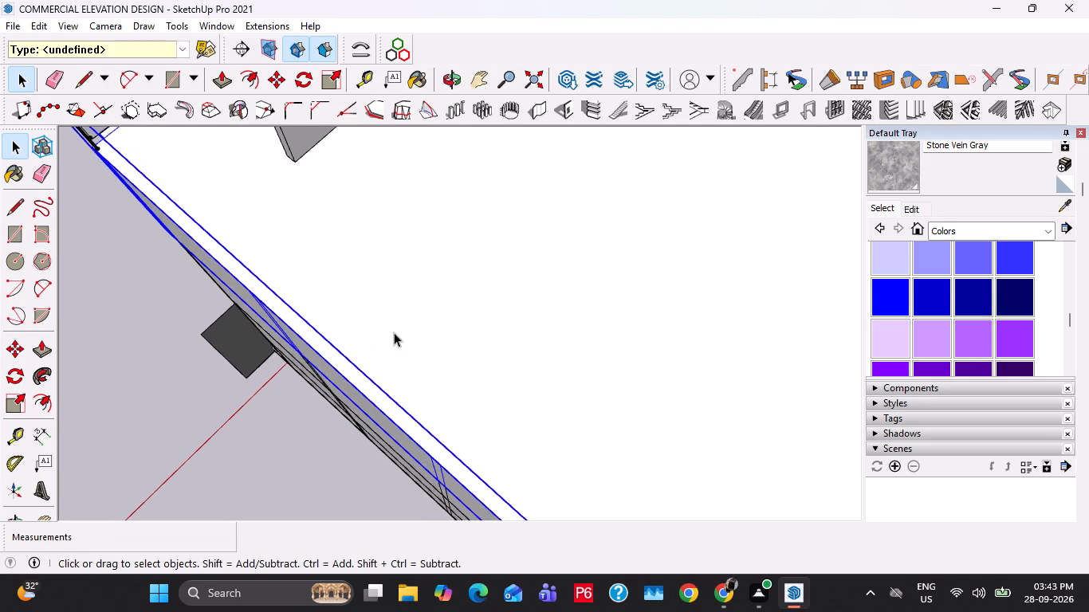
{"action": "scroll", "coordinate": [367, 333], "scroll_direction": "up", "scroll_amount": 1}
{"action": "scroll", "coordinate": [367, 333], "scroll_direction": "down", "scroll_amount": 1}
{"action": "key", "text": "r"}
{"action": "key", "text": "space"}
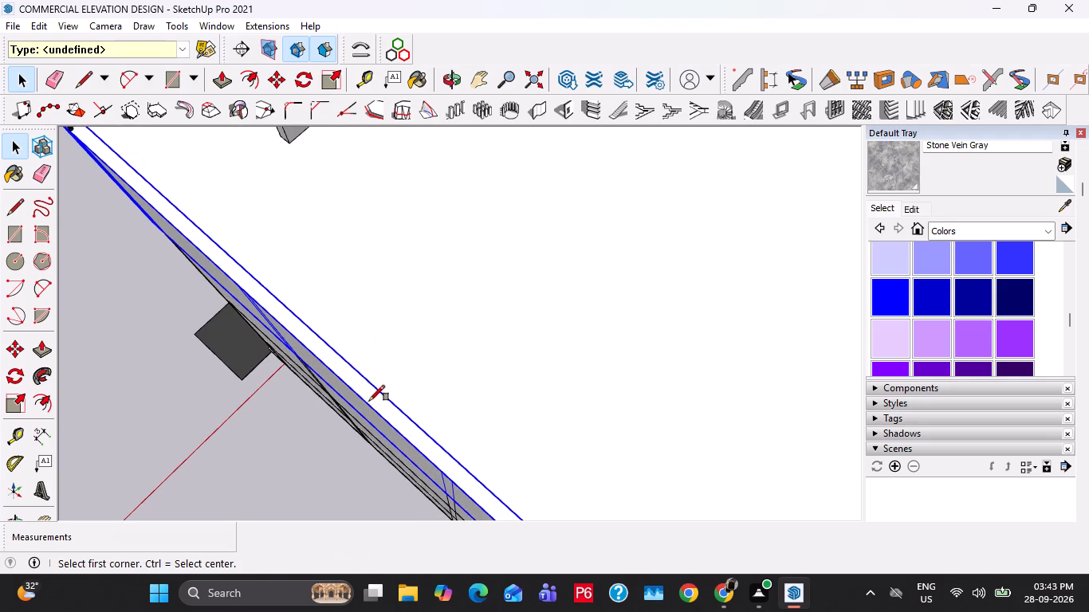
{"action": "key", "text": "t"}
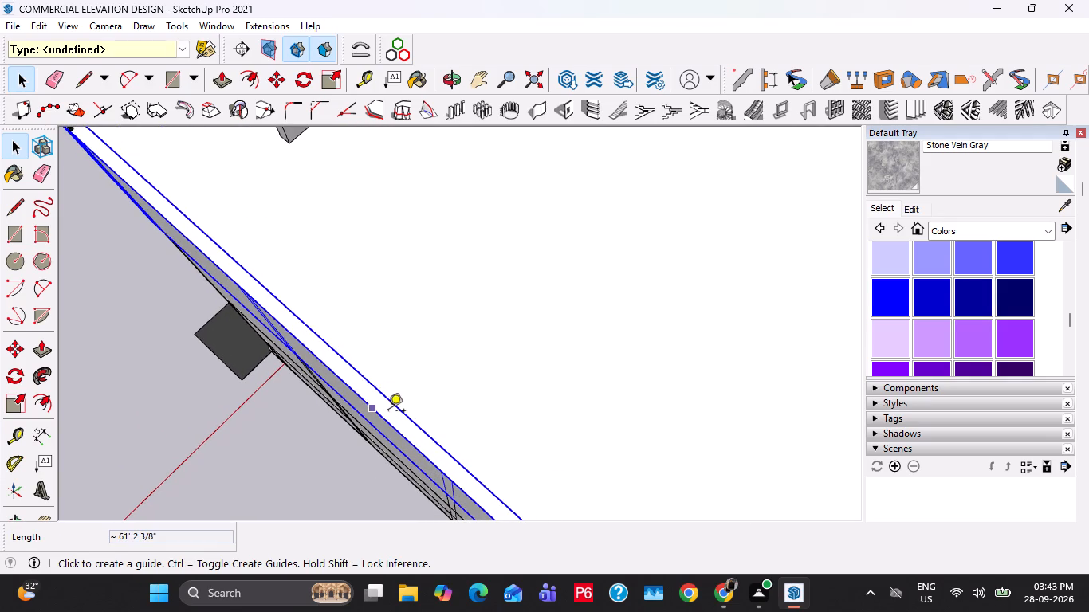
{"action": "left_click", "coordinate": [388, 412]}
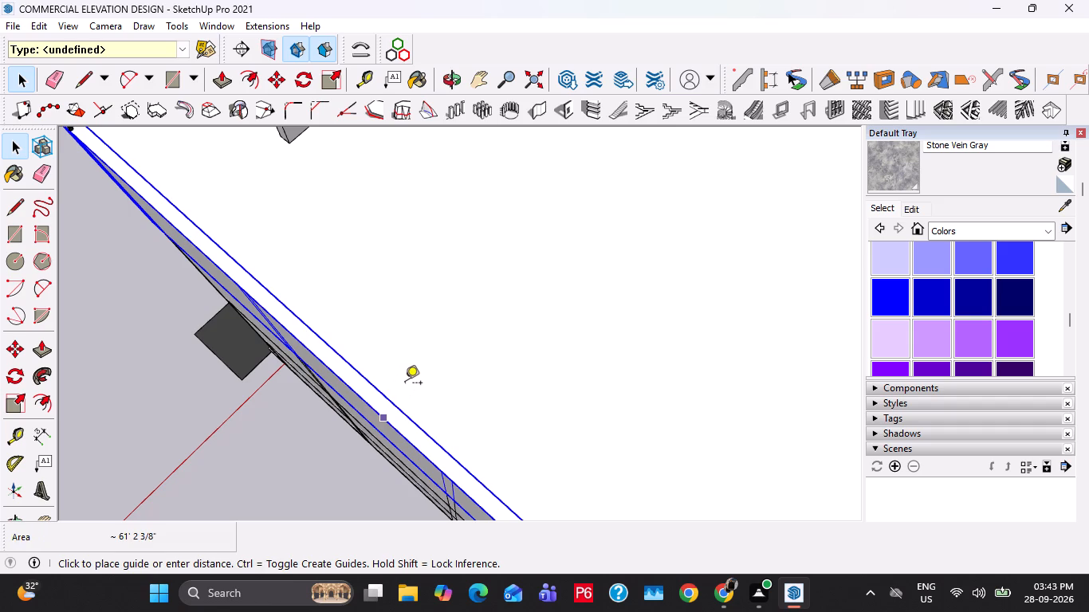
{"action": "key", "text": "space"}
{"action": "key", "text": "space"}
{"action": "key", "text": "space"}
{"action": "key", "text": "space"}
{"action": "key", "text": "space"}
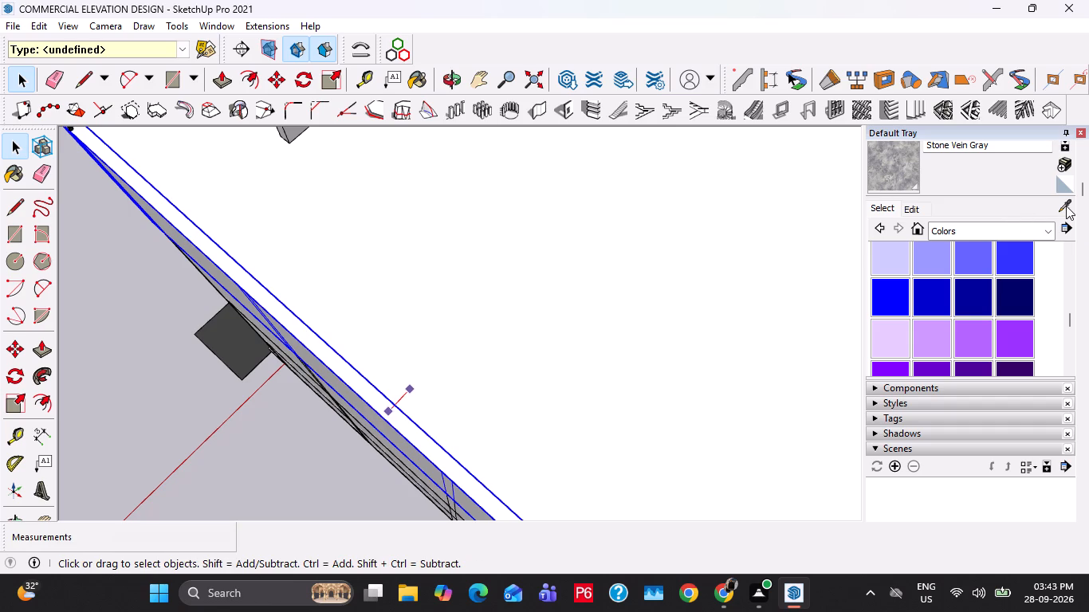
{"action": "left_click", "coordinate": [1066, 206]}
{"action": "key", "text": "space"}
Start a MajRail railing and place its first pole on the roof's side edge, beside the end post of the front terrace railing.
{"action": "left_click", "coordinate": [275, 32]}
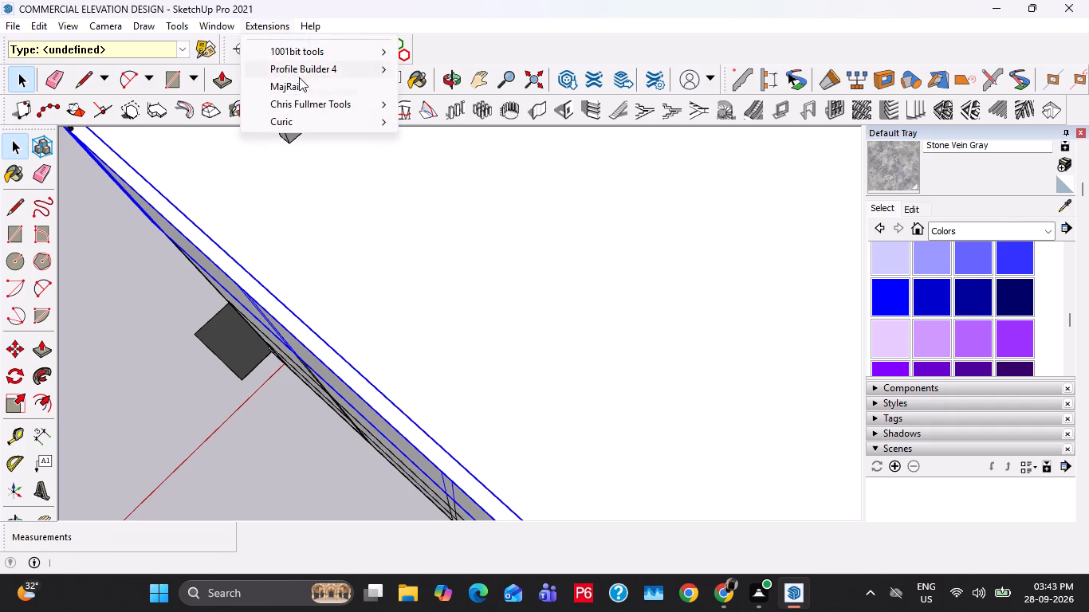
{"action": "left_click", "coordinate": [301, 85]}
{"action": "scroll", "coordinate": [593, 402], "scroll_direction": "down", "scroll_amount": 2}
{"action": "left_click", "coordinate": [298, 470]}
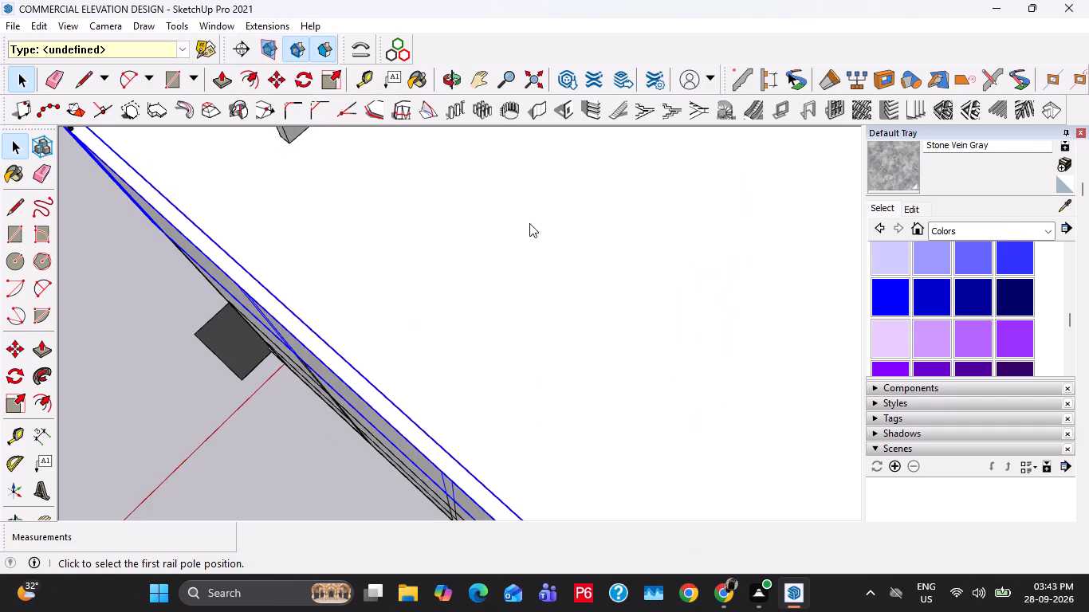
{"action": "scroll", "coordinate": [530, 228], "scroll_direction": "down", "scroll_amount": 6}
{"action": "middle_click_drag", "start_coordinate": [229, 249], "coordinate": [512, 386], "text": "shift"}
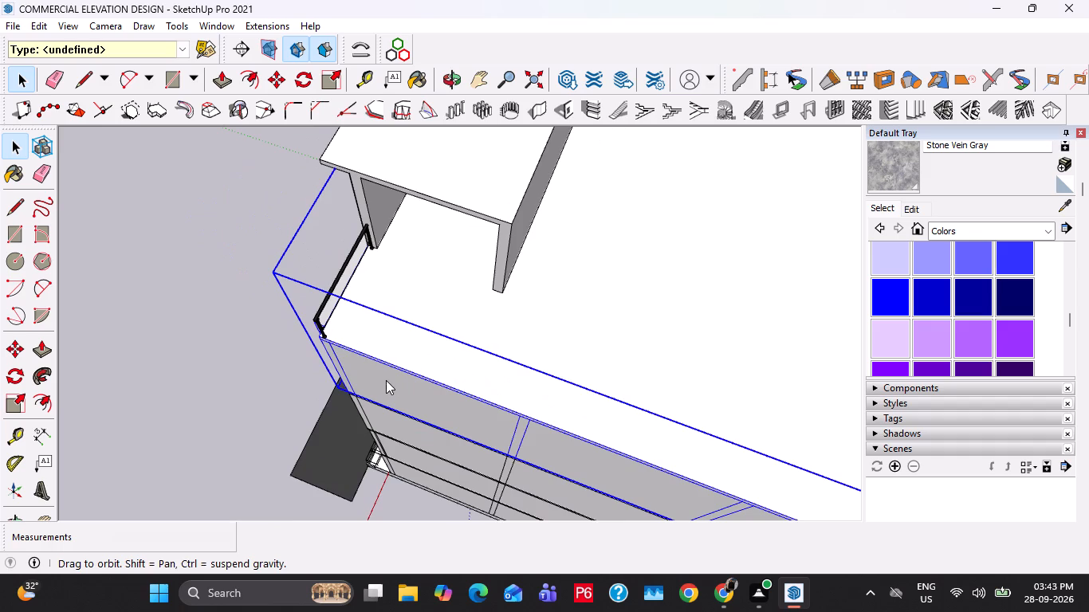
{"action": "scroll", "coordinate": [367, 367], "scroll_direction": "up", "scroll_amount": 4}
{"action": "scroll", "coordinate": [311, 328], "scroll_direction": "up", "scroll_amount": 13}
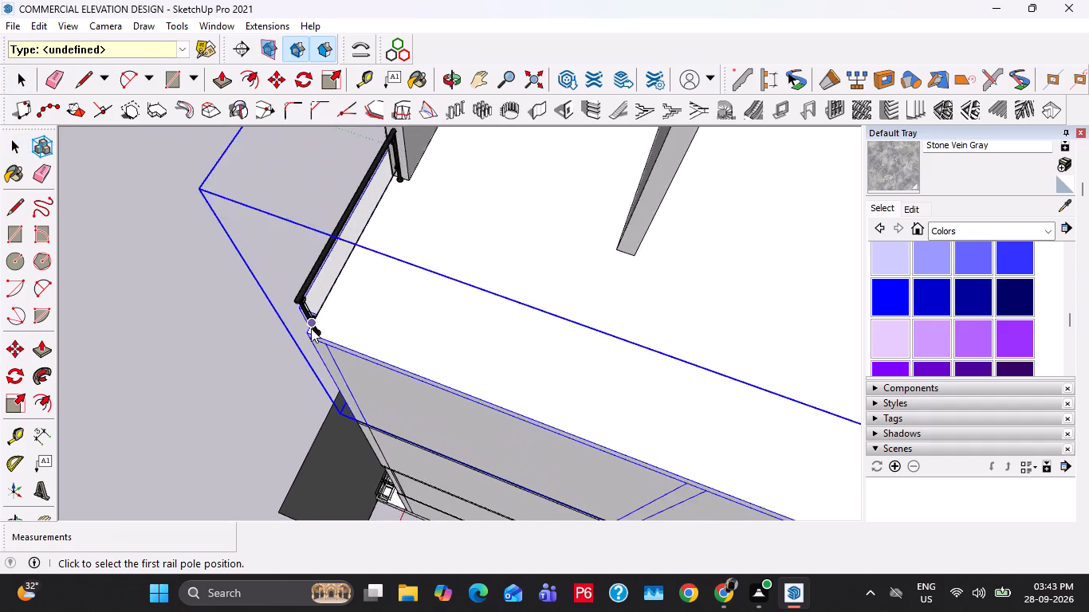
{"action": "scroll", "coordinate": [311, 328], "scroll_direction": "up", "scroll_amount": 17}
{"action": "scroll", "coordinate": [318, 331], "scroll_direction": "up", "scroll_amount": 5}
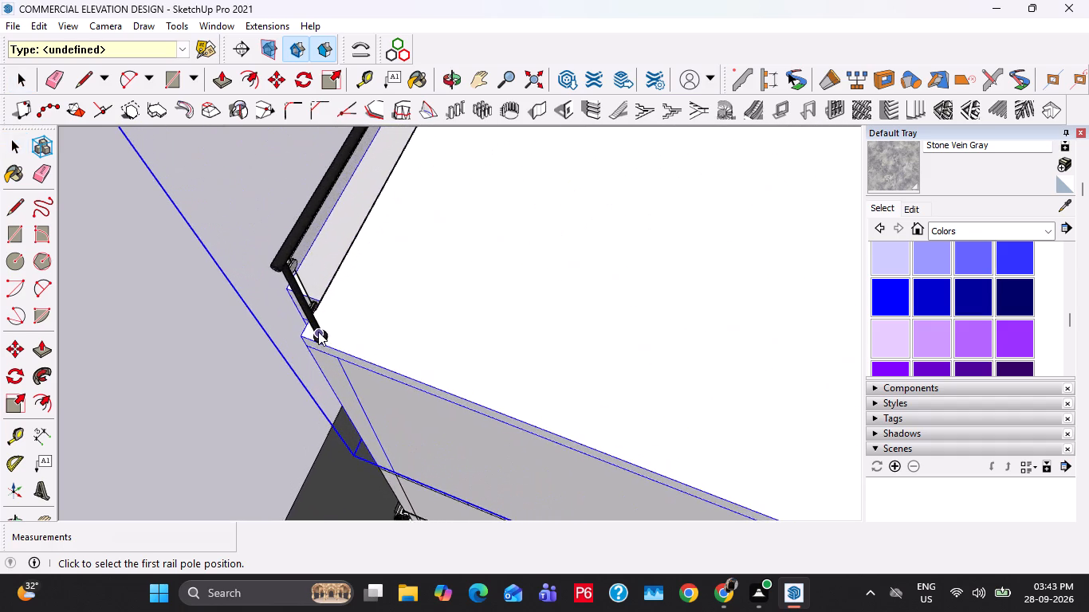
{"action": "scroll", "coordinate": [318, 331], "scroll_direction": "up", "scroll_amount": 6}
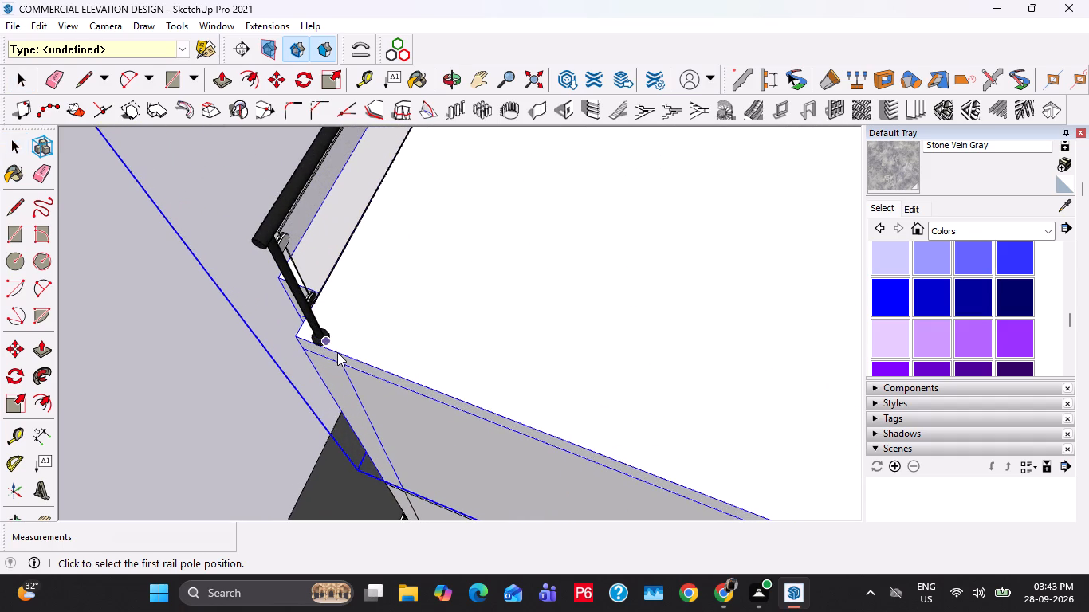
{"action": "scroll", "coordinate": [337, 352], "scroll_direction": "up", "scroll_amount": 13}
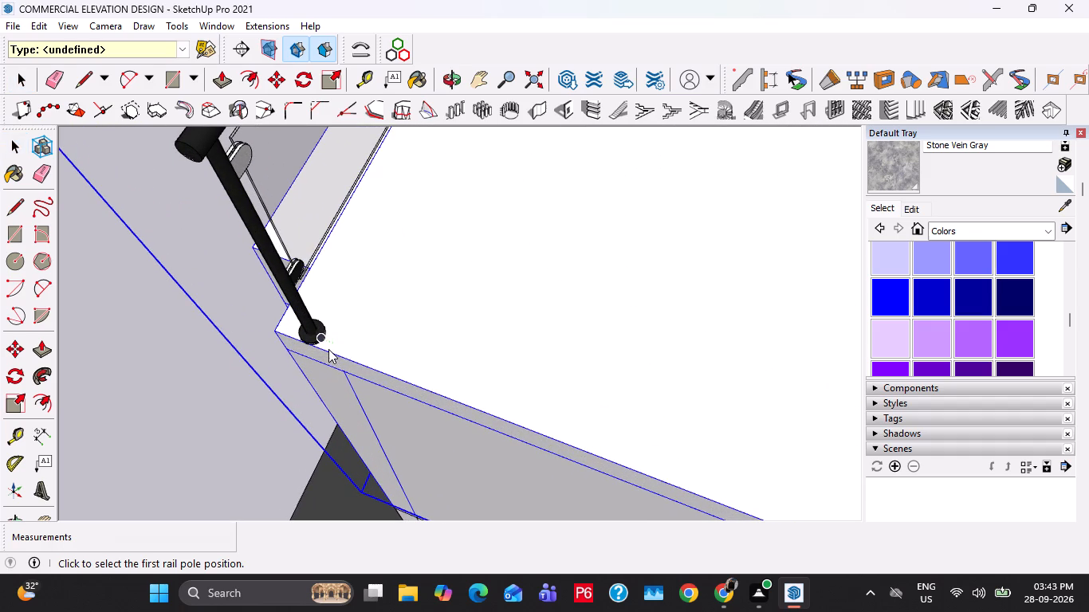
{"action": "scroll", "coordinate": [330, 337], "scroll_direction": "up", "scroll_amount": 7}
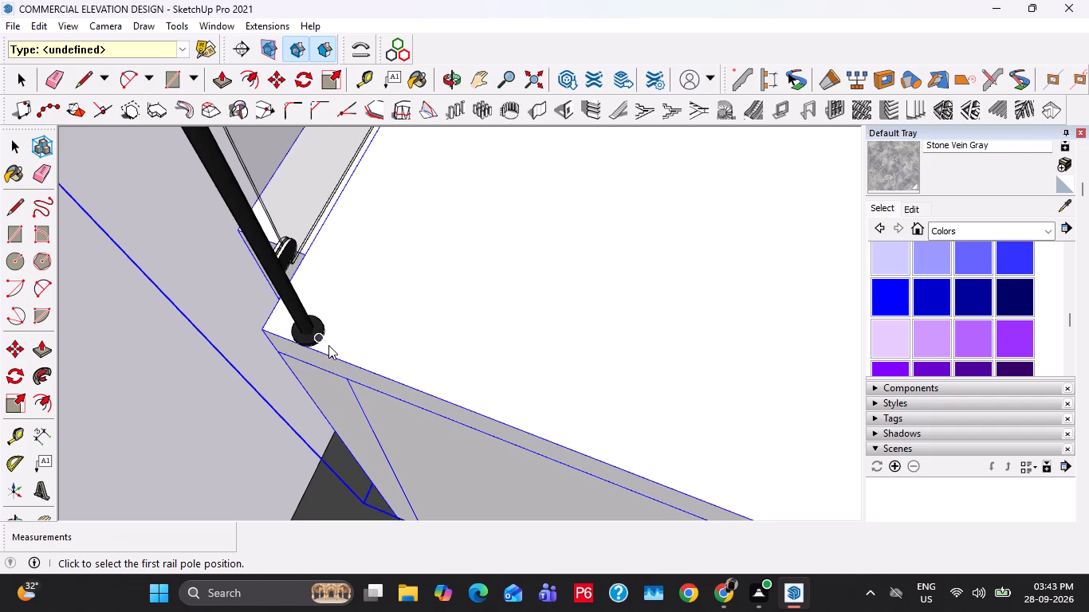
{"action": "scroll", "coordinate": [328, 345], "scroll_direction": "up", "scroll_amount": 13}
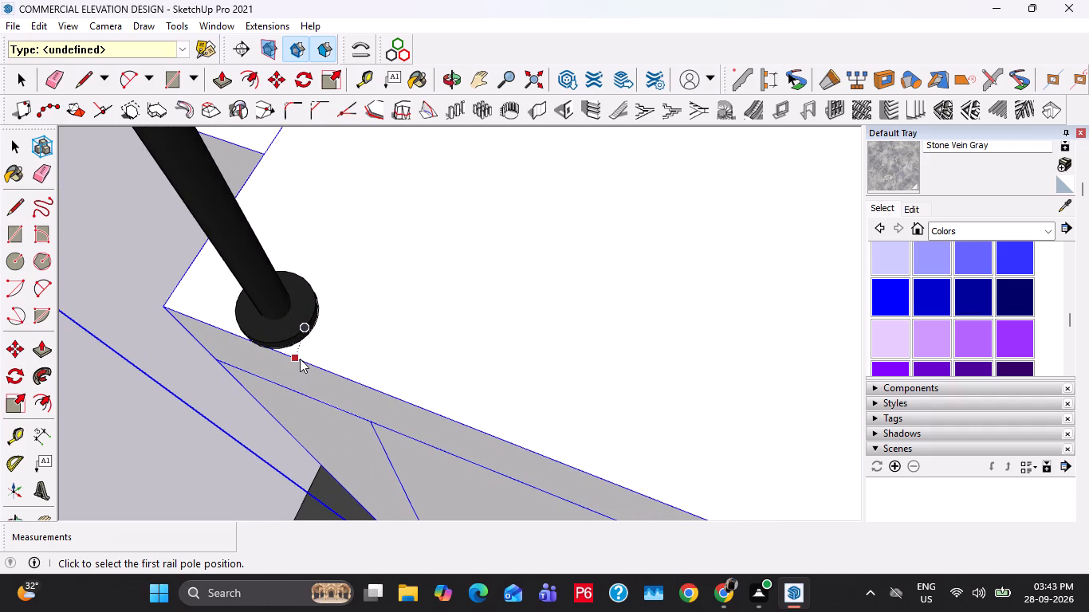
{"action": "left_click", "coordinate": [296, 355]}
Place the second railing pole on the roof's side edge, about 5' 1" from the first pole.
{"action": "scroll", "coordinate": [446, 390], "scroll_direction": "down", "scroll_amount": 3}
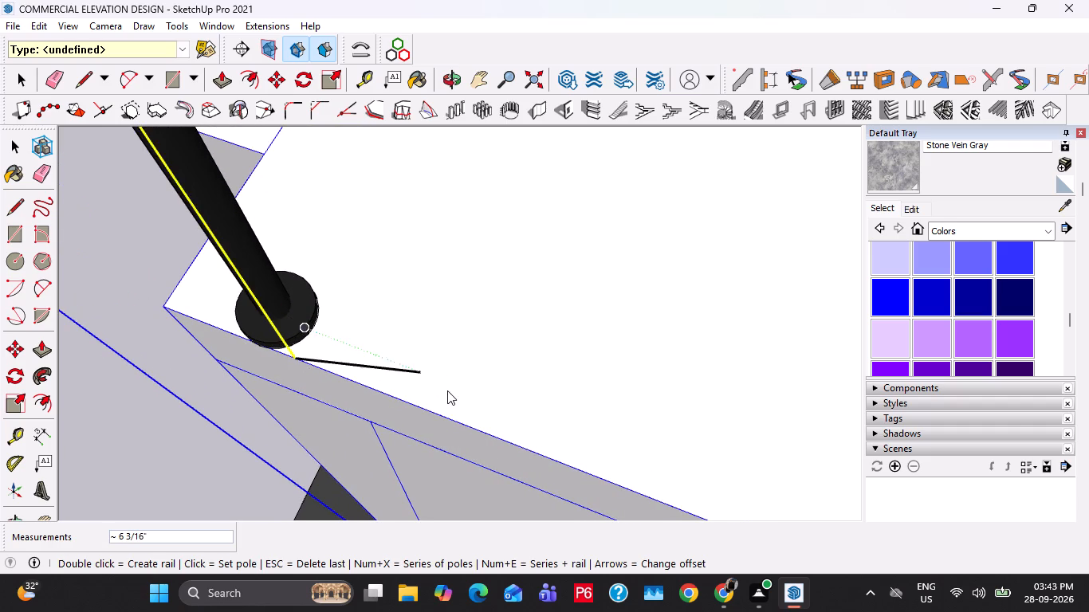
{"action": "scroll", "coordinate": [447, 390], "scroll_direction": "down", "scroll_amount": 12}
{"action": "middle_click_drag", "start_coordinate": [454, 401], "coordinate": [404, 398]}
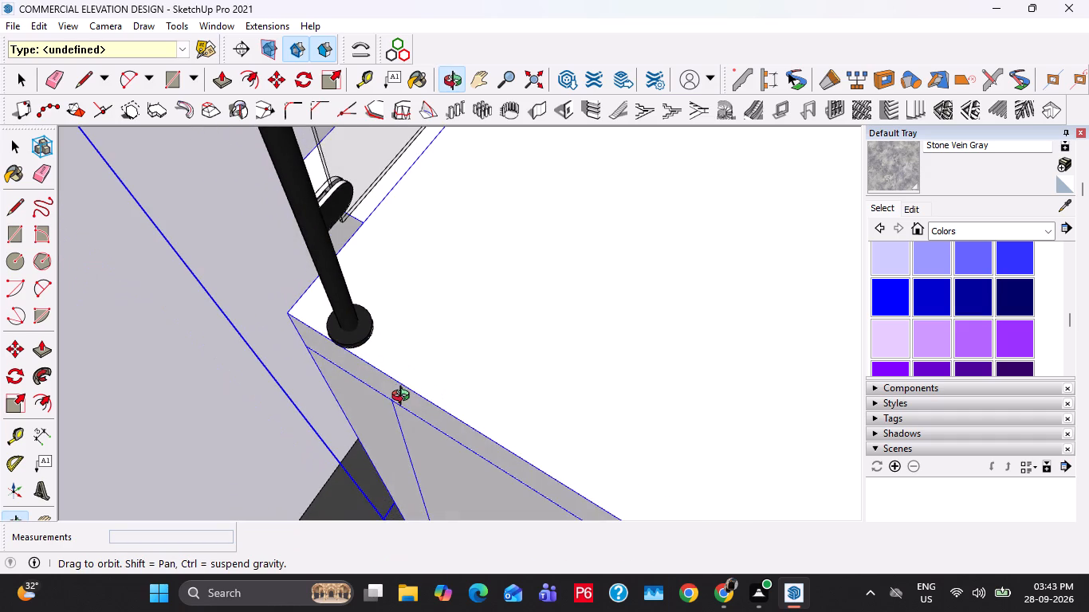
{"action": "middle_click_drag", "start_coordinate": [404, 398], "coordinate": [270, 322]}
{"action": "scroll", "coordinate": [284, 319], "scroll_direction": "down", "scroll_amount": 4}
{"action": "scroll", "coordinate": [353, 366], "scroll_direction": "down", "scroll_amount": 1}
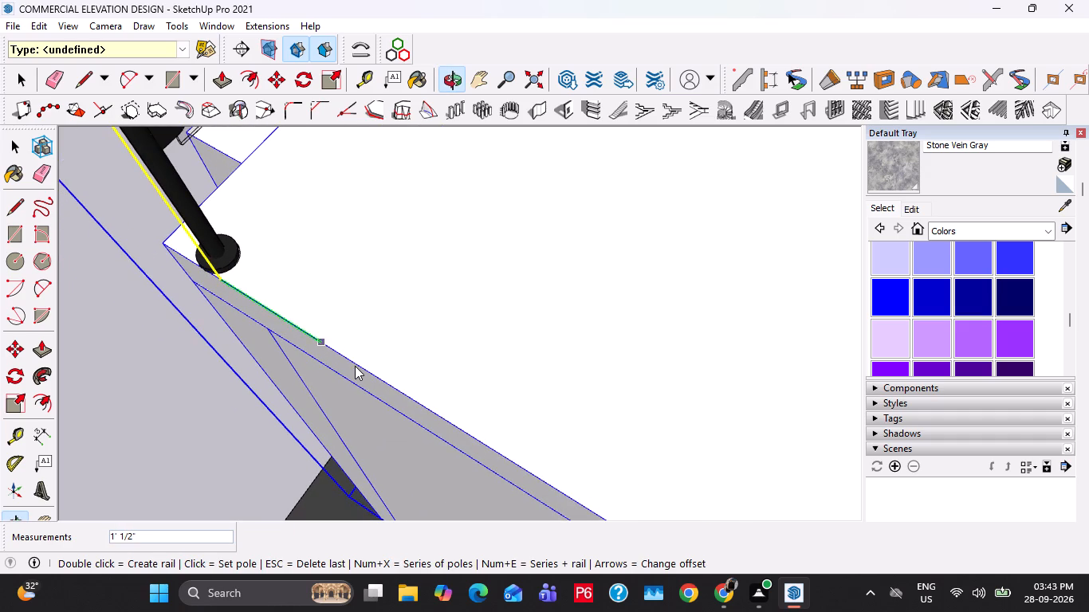
{"action": "scroll", "coordinate": [372, 374], "scroll_direction": "down", "scroll_amount": 9}
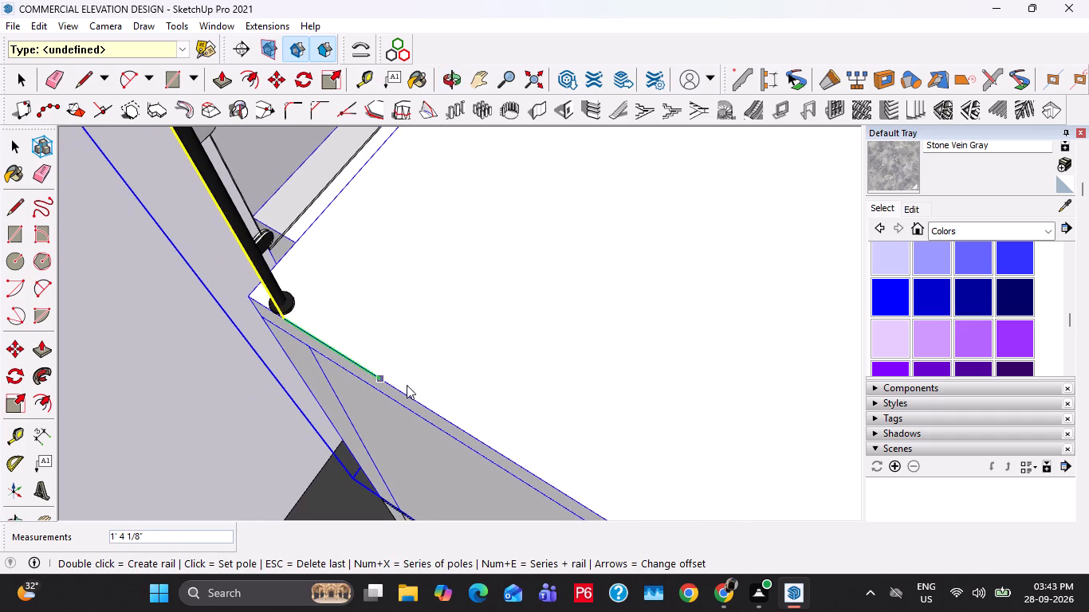
{"action": "scroll", "coordinate": [407, 385], "scroll_direction": "down", "scroll_amount": 2}
{"action": "scroll", "coordinate": [465, 417], "scroll_direction": "down", "scroll_amount": 9}
{"action": "middle_click_drag", "start_coordinate": [469, 426], "coordinate": [454, 428]}
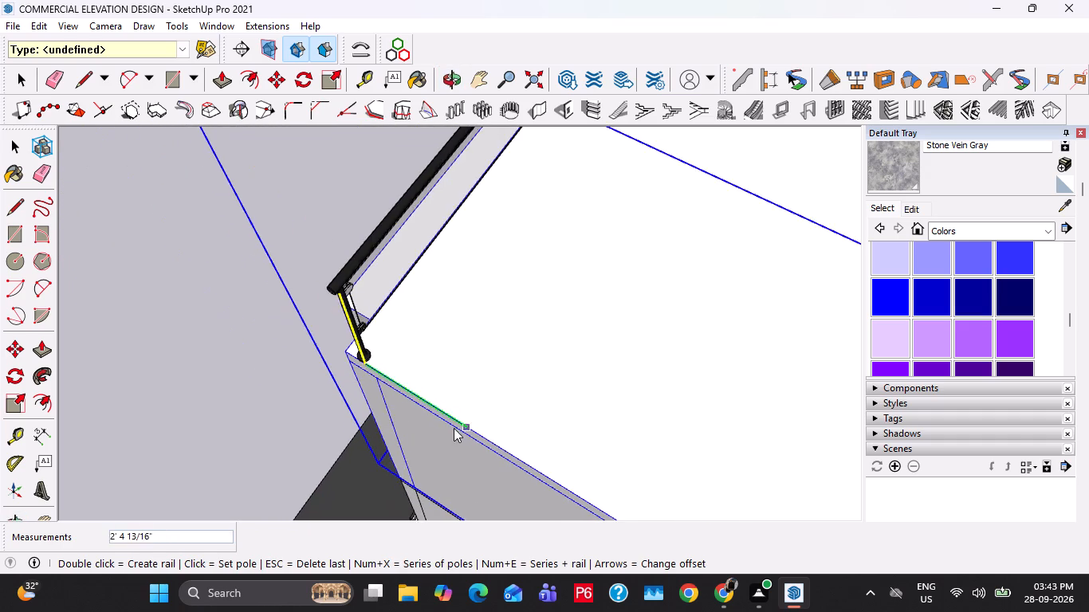
{"action": "middle_click_drag", "start_coordinate": [454, 428], "coordinate": [312, 374]}
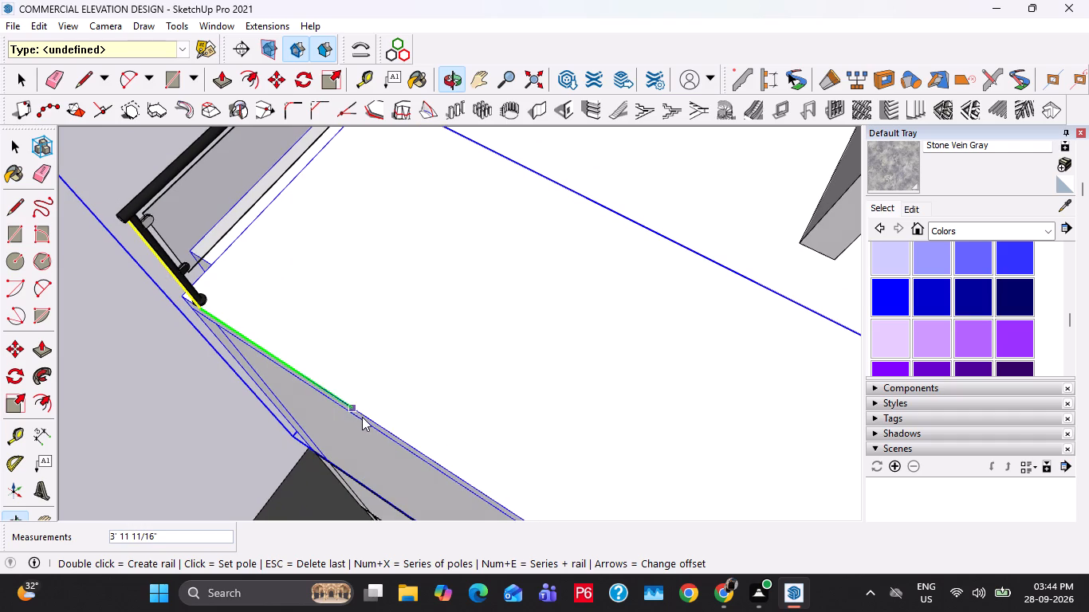
{"action": "left_click", "coordinate": [411, 445]}
Add three more railing poles along the roof's side edge at spacings of about 5'.
{"action": "middle_click_drag", "start_coordinate": [406, 450], "coordinate": [398, 450], "text": "shift"}
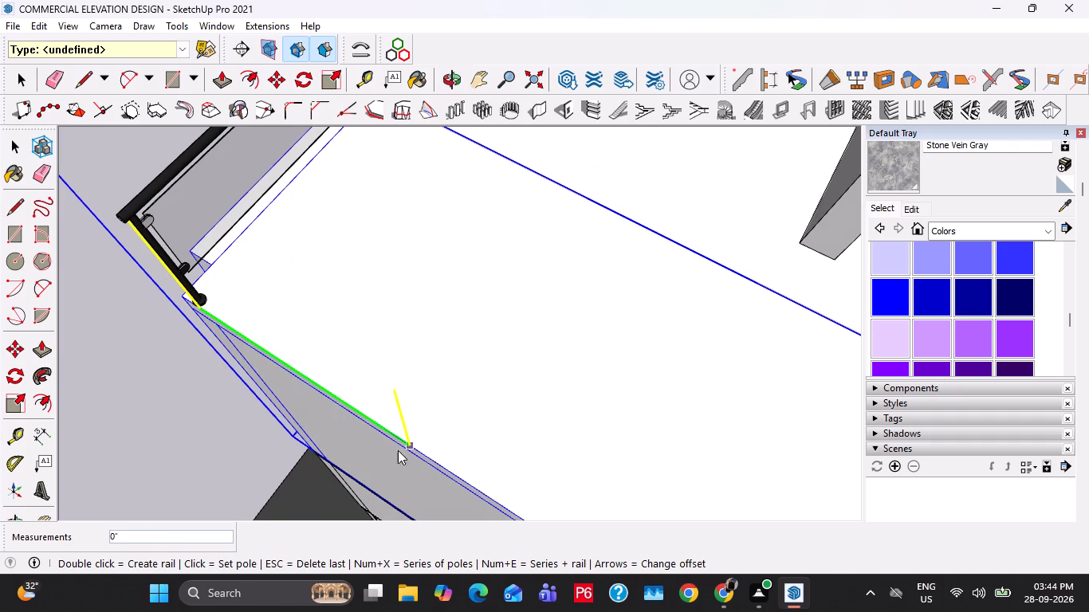
{"action": "middle_click_drag", "start_coordinate": [398, 450], "coordinate": [258, 338], "text": "shift"}
{"action": "scroll", "coordinate": [291, 338], "scroll_direction": "down", "scroll_amount": 5}
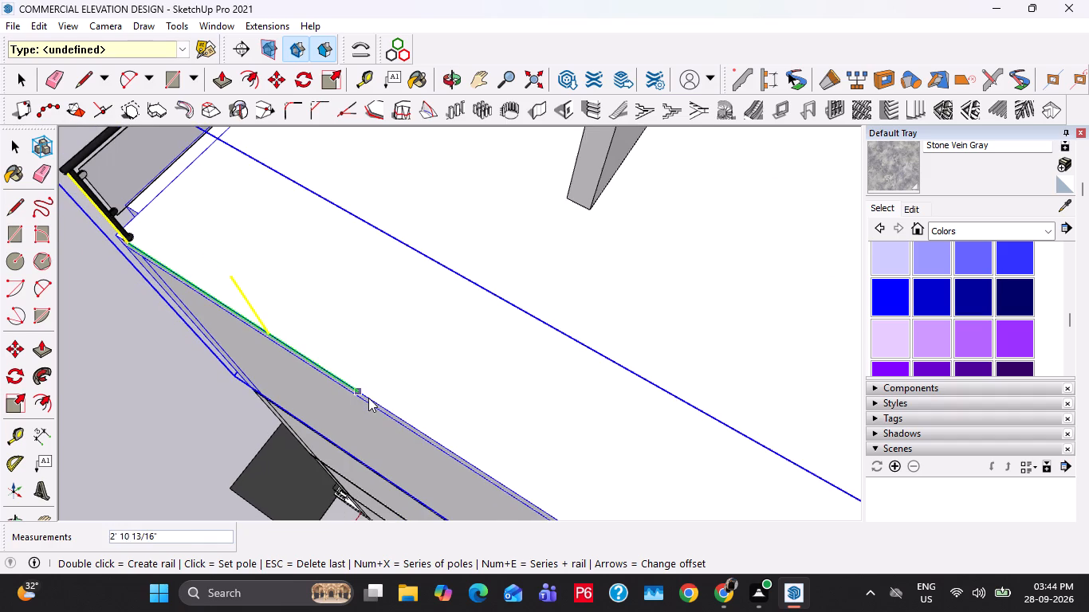
{"action": "scroll", "coordinate": [369, 398], "scroll_direction": "down", "scroll_amount": 5}
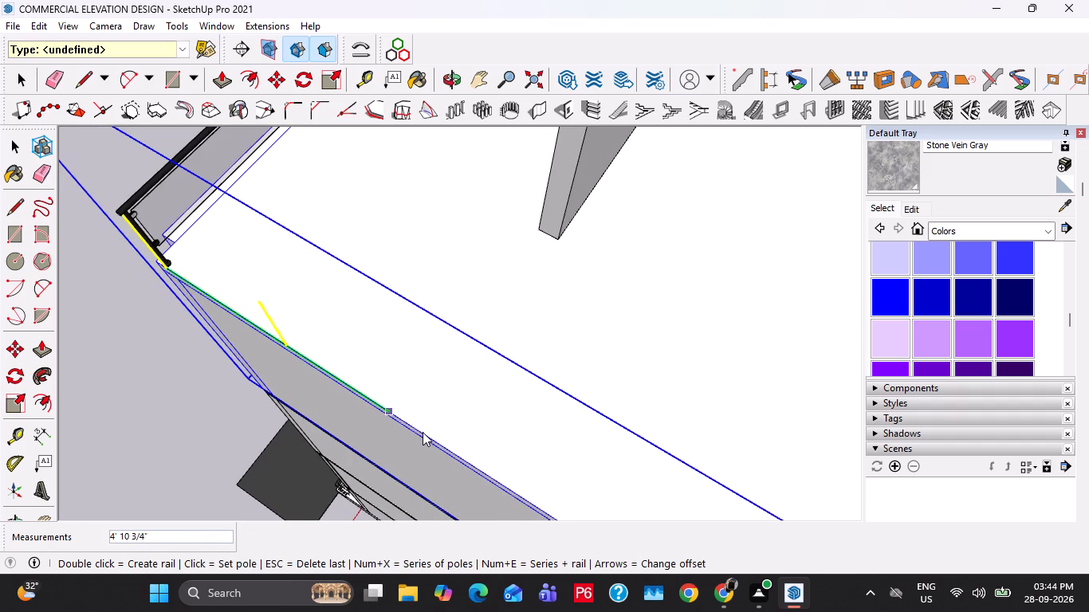
{"action": "left_click", "coordinate": [427, 434]}
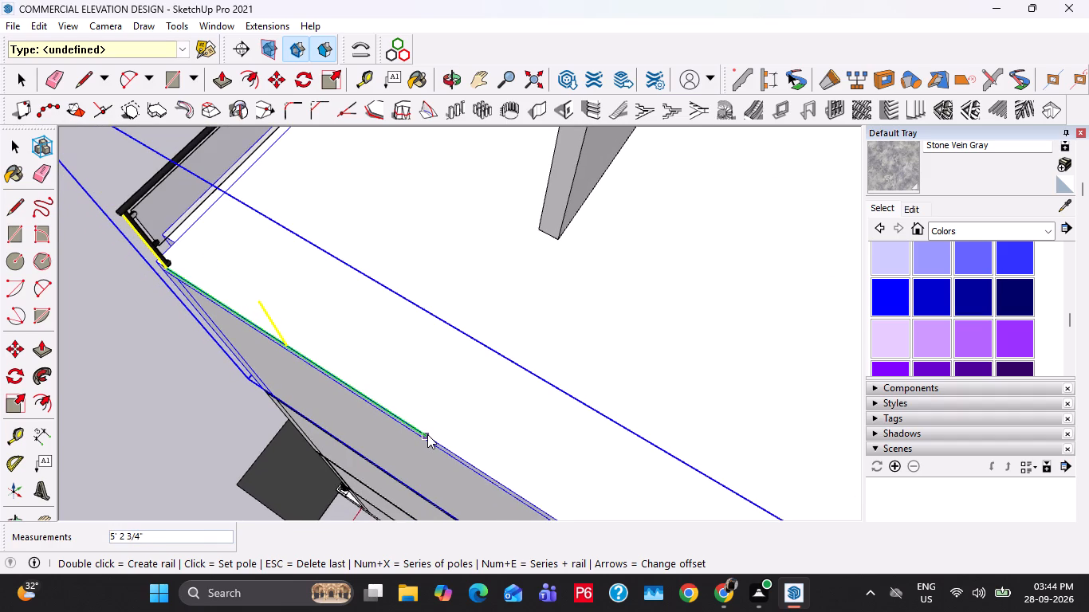
{"action": "middle_click_drag", "start_coordinate": [430, 452], "coordinate": [258, 312]}
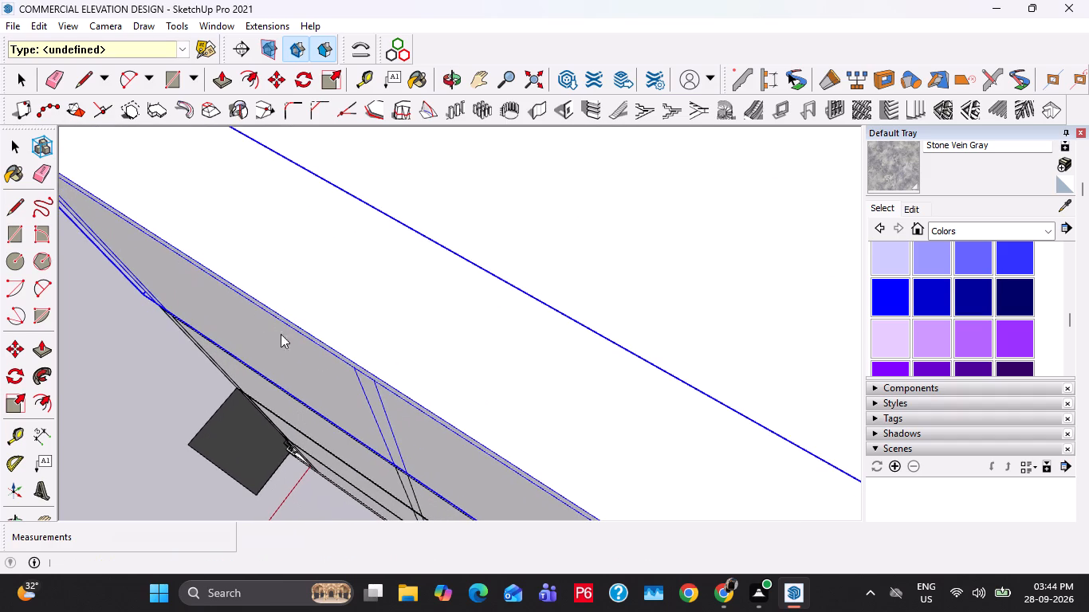
{"action": "scroll", "coordinate": [355, 364], "scroll_direction": "down", "scroll_amount": 2}
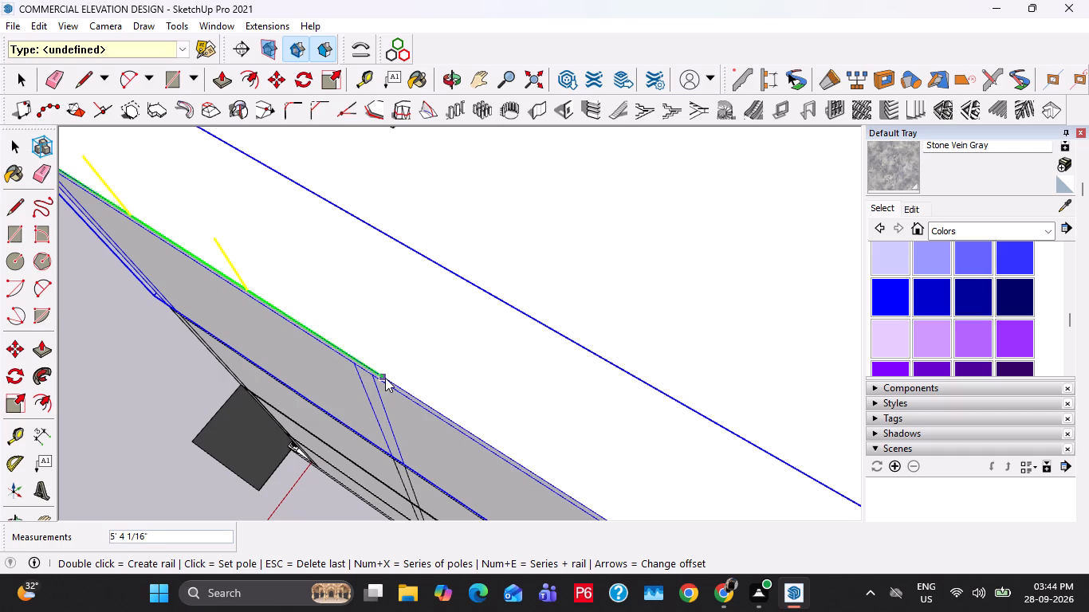
{"action": "left_click", "coordinate": [385, 378]}
{"action": "scroll", "coordinate": [328, 324], "scroll_direction": "down", "scroll_amount": 6}
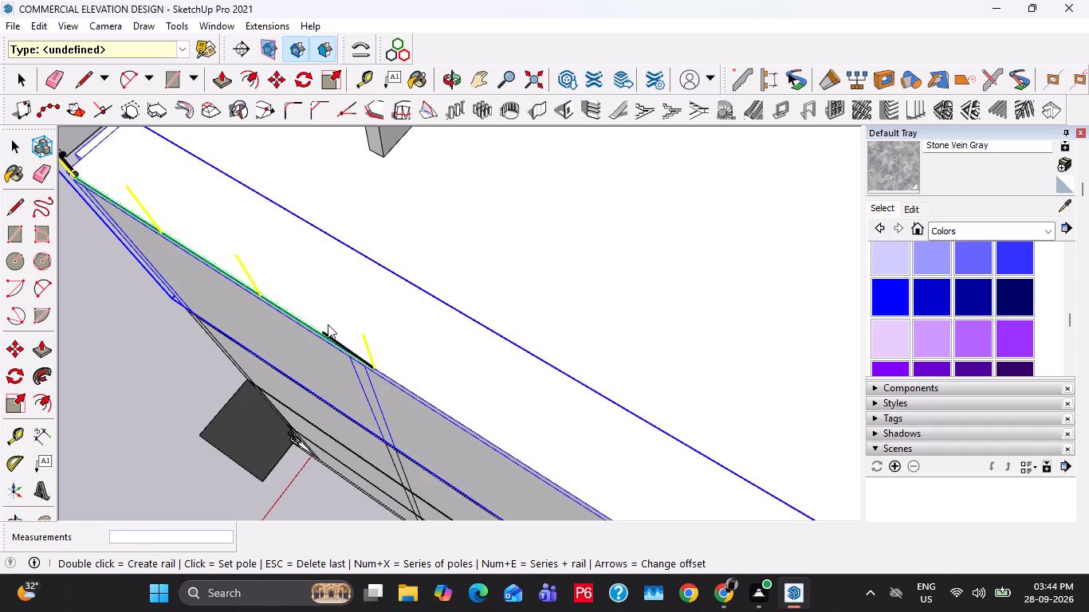
{"action": "scroll", "coordinate": [328, 324], "scroll_direction": "down", "scroll_amount": 7}
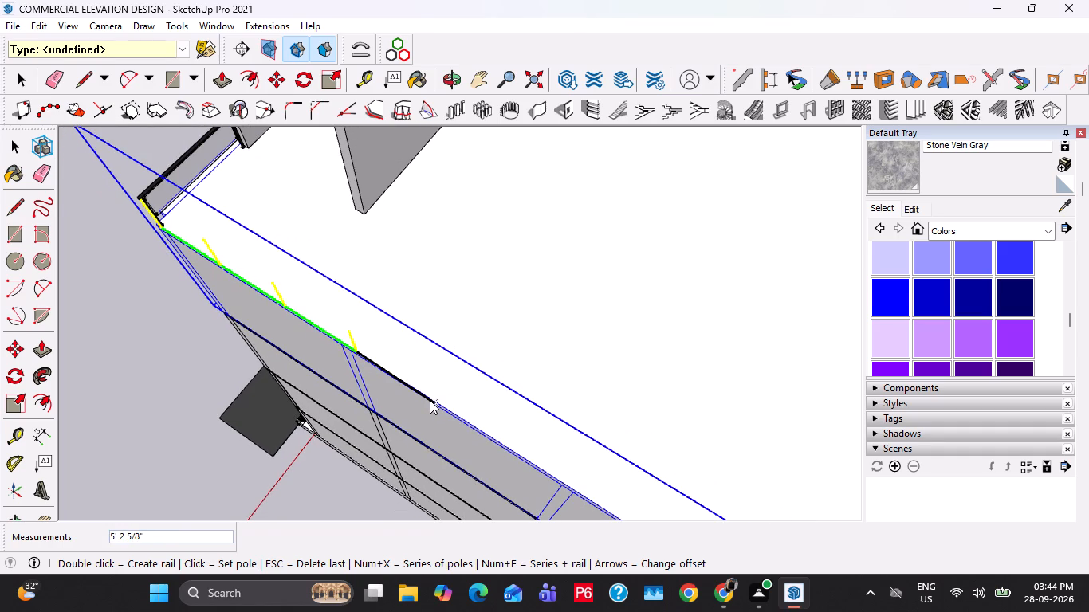
{"action": "left_click", "coordinate": [426, 394]}
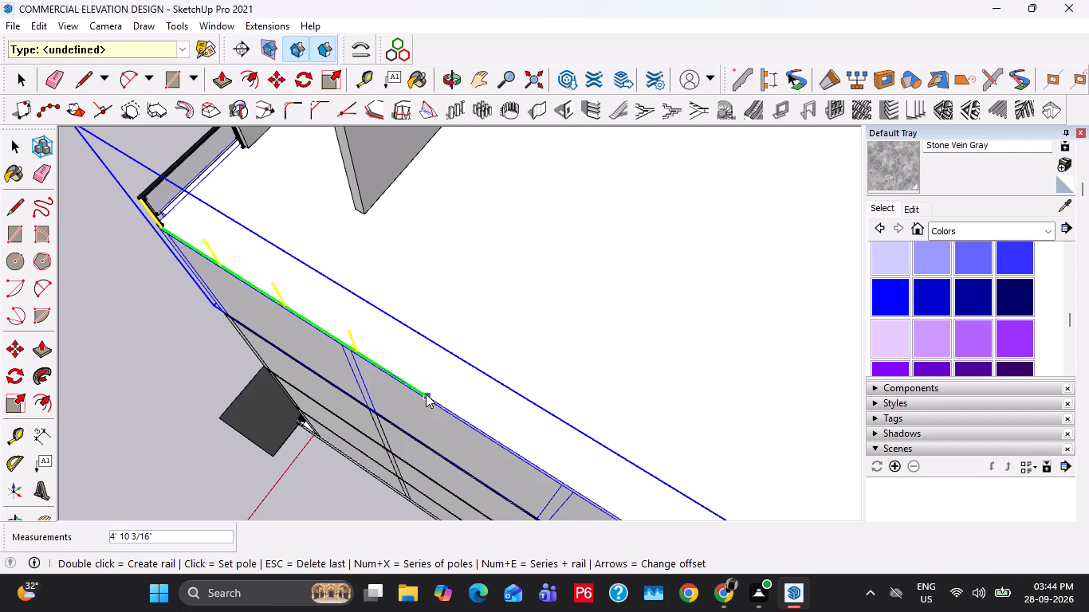
Continue the railing along the side roof edge with four more poles, spaced roughly 5' to 5' 8" apart.
{"action": "middle_click_drag", "start_coordinate": [557, 451], "coordinate": [422, 350], "text": "shift"}
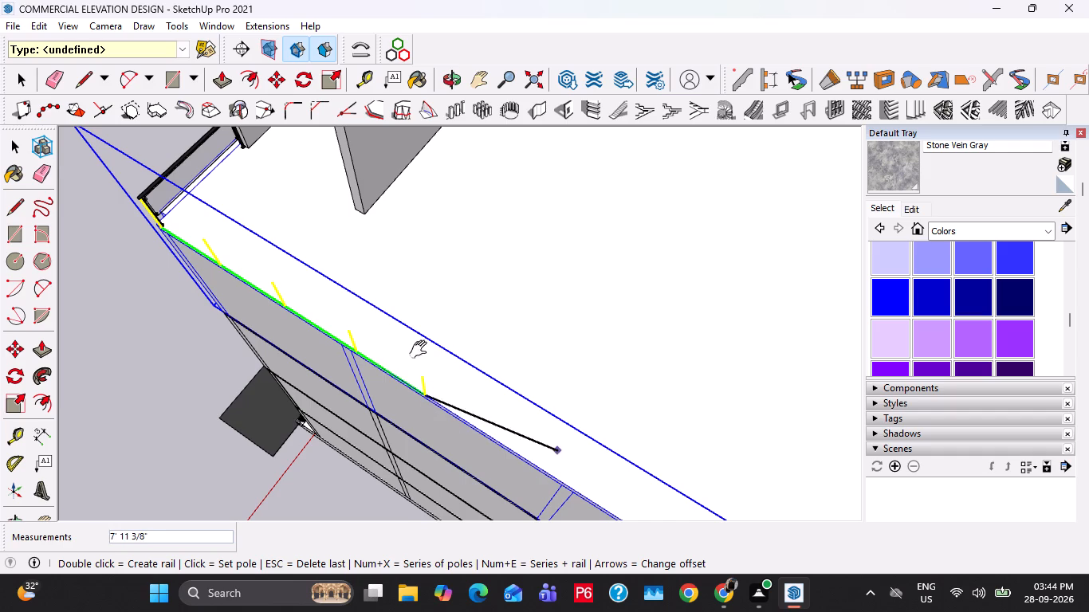
{"action": "middle_click_drag", "start_coordinate": [422, 350], "coordinate": [408, 335], "text": "shift"}
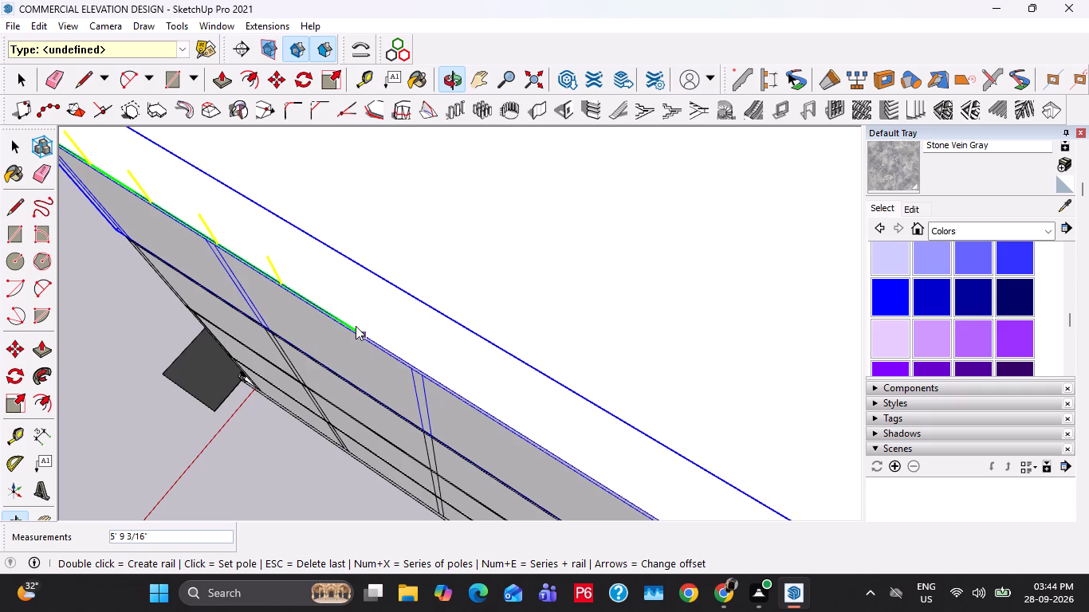
{"action": "left_click", "coordinate": [356, 326]}
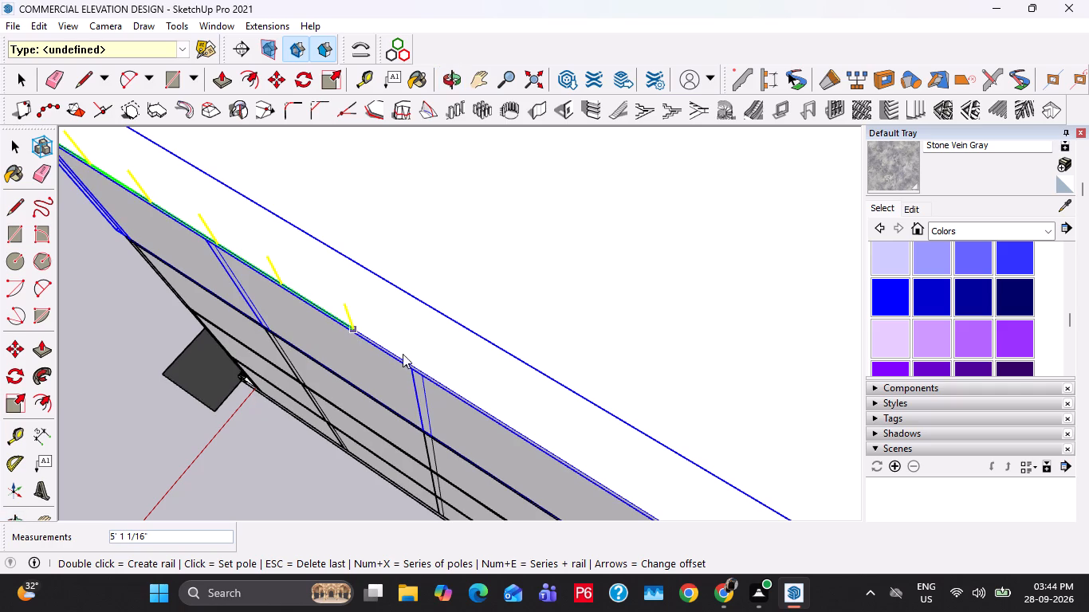
{"action": "scroll", "coordinate": [462, 382], "scroll_direction": "down", "scroll_amount": 5}
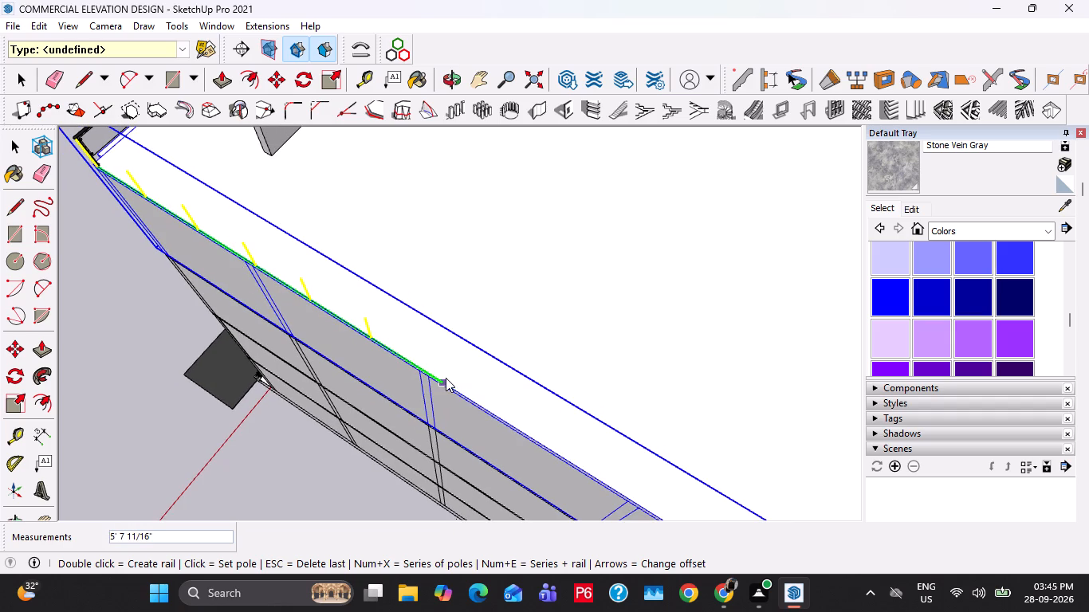
{"action": "left_click", "coordinate": [446, 378]}
{"action": "left_click", "coordinate": [518, 428]}
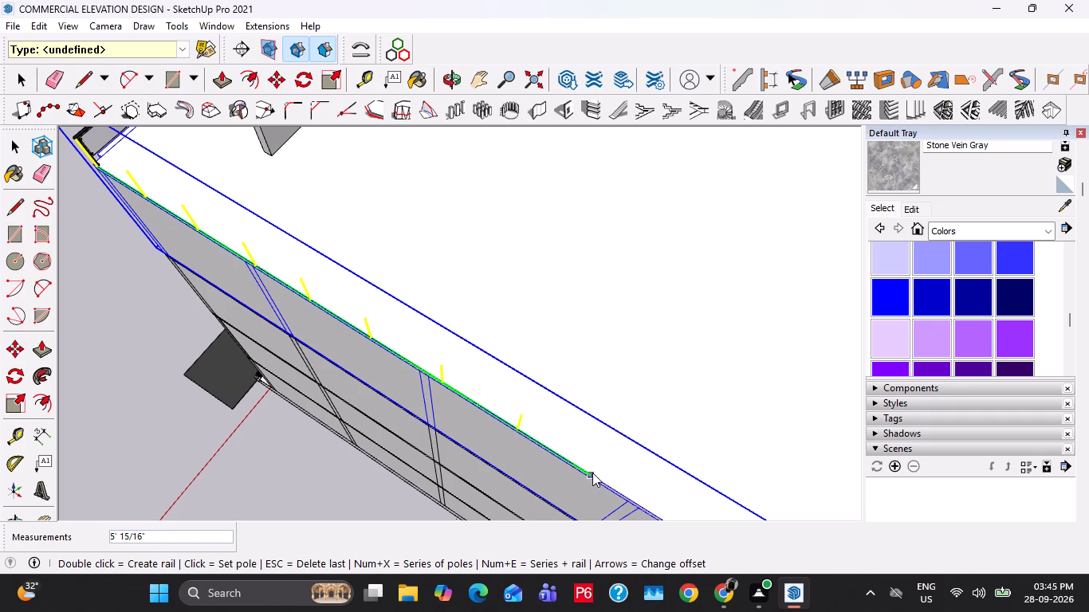
{"action": "left_click", "coordinate": [592, 473]}
Add two poles about 5' apart on the side roof edge and a third at the rear roof corner.
{"action": "middle_click_drag", "start_coordinate": [587, 470], "coordinate": [585, 470], "text": "shift"}
{"action": "middle_click_drag", "start_coordinate": [585, 470], "coordinate": [427, 383], "text": "shift"}
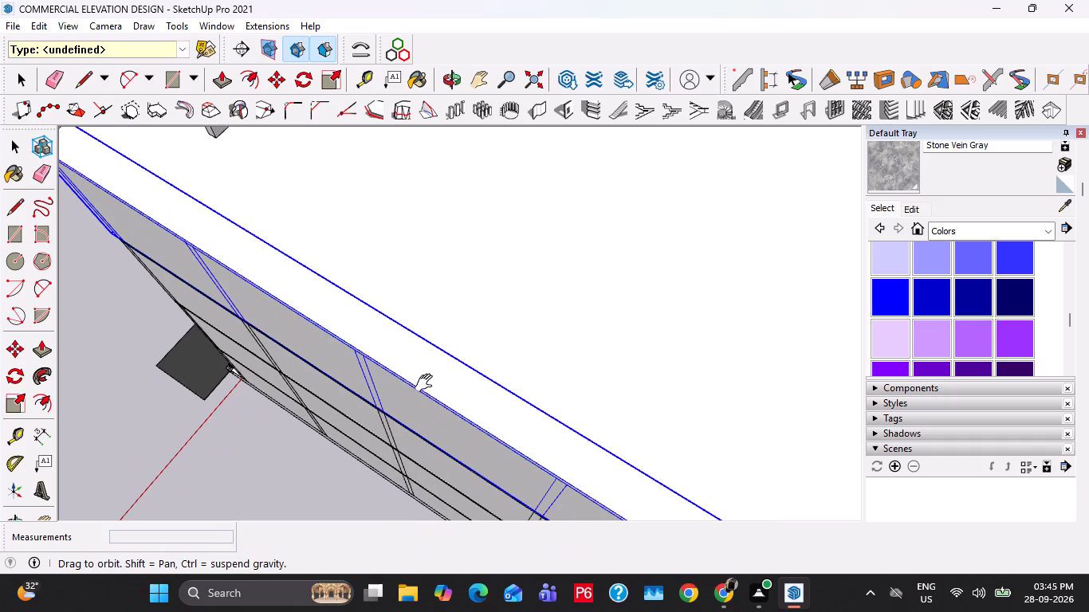
{"action": "middle_click_drag", "start_coordinate": [427, 383], "coordinate": [387, 358], "text": "shift"}
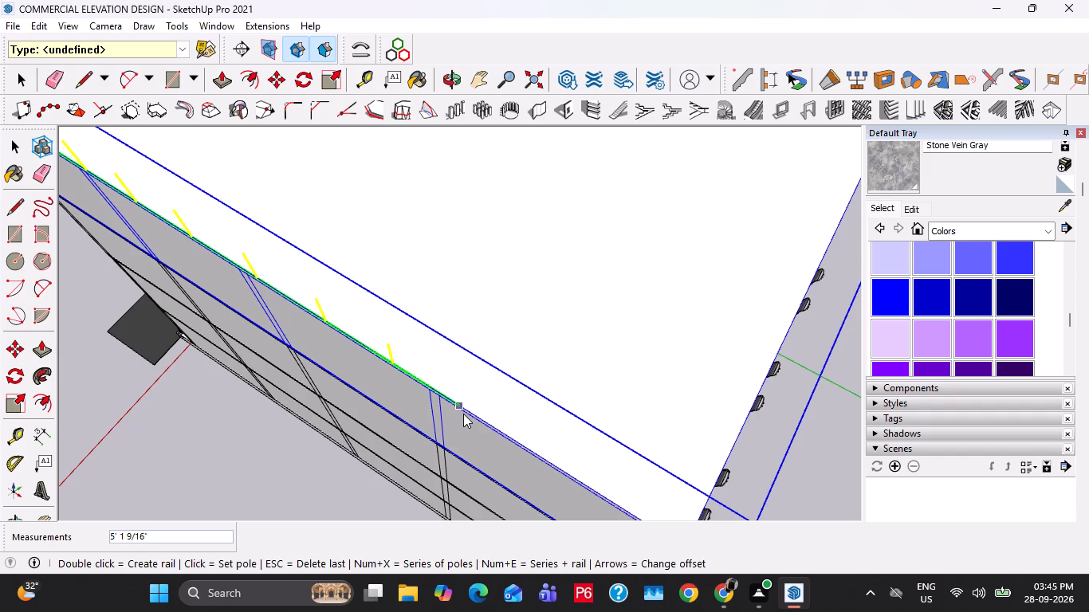
{"action": "left_click", "coordinate": [463, 414]}
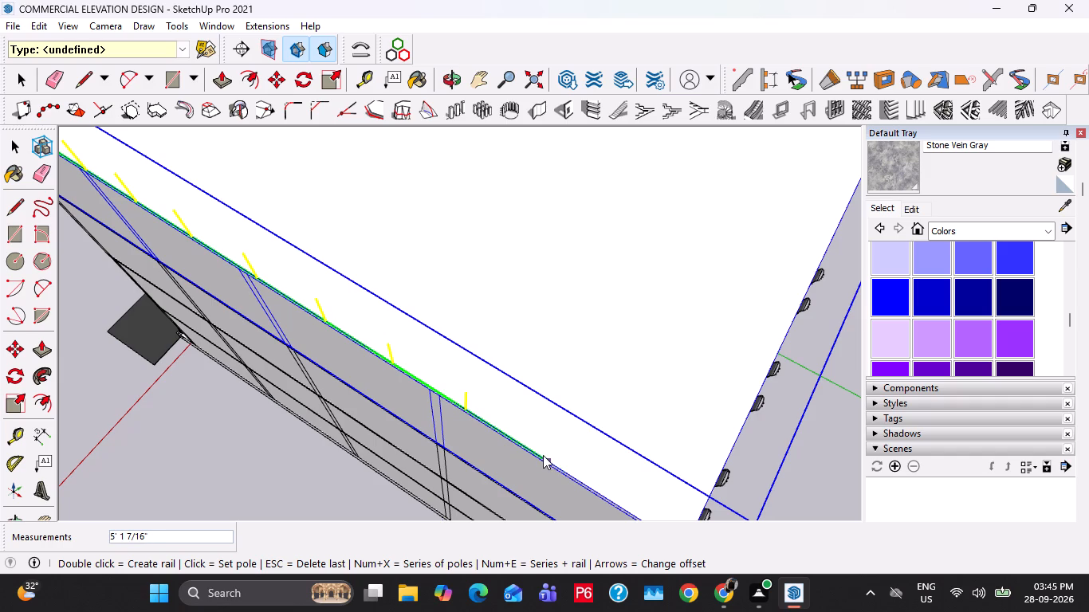
{"action": "left_click", "coordinate": [543, 455]}
{"action": "middle_click_drag", "start_coordinate": [534, 453], "coordinate": [383, 377], "text": "shift"}
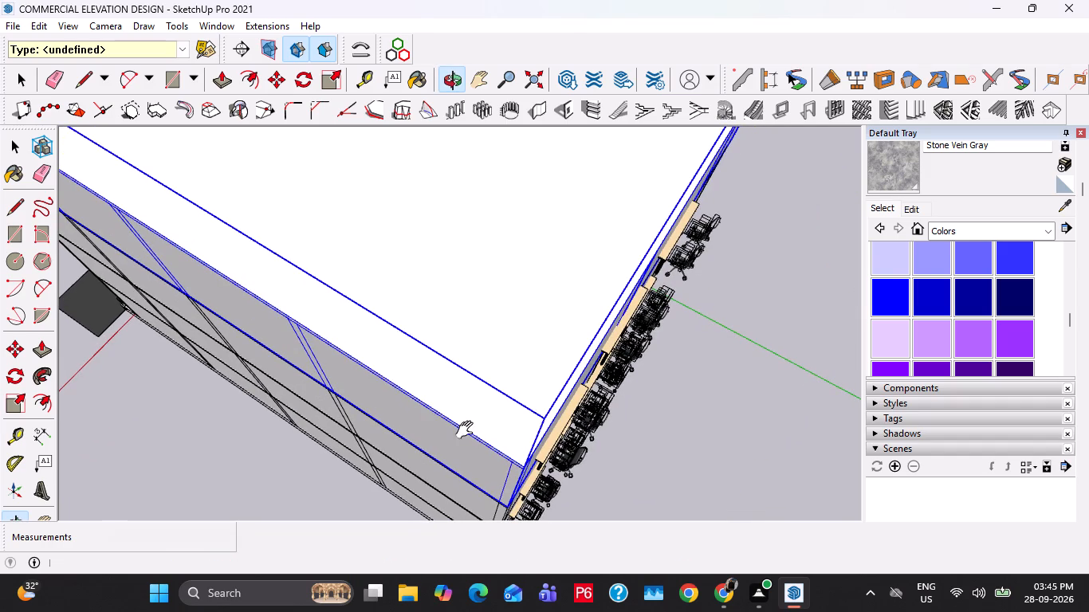
{"action": "left_click", "coordinate": [519, 467]}
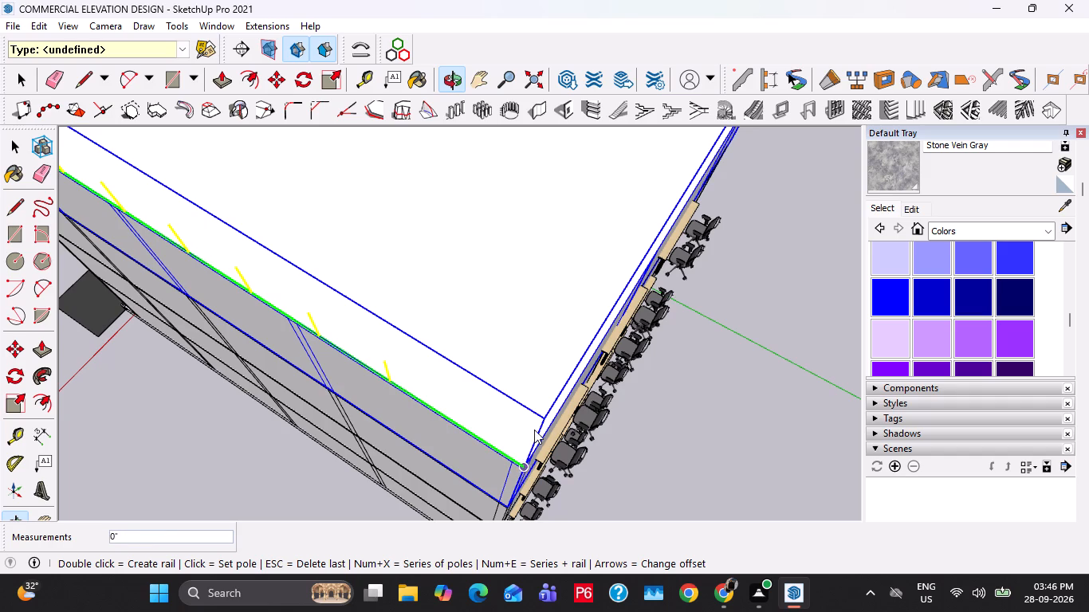
Turn the railing along the rear roof edge and place two poles there, the first about 5' from the corner.
{"action": "left_click", "coordinate": [576, 389]}
{"action": "middle_click_drag", "start_coordinate": [619, 312], "coordinate": [542, 389], "text": "shift"}
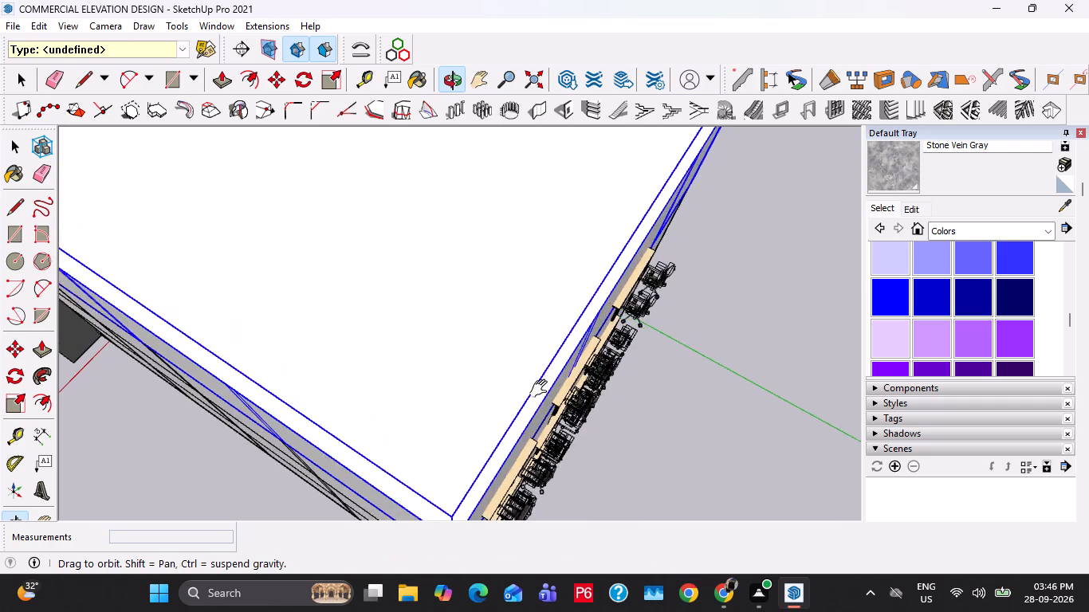
{"action": "middle_click_drag", "start_coordinate": [542, 389], "coordinate": [520, 402], "text": "shift"}
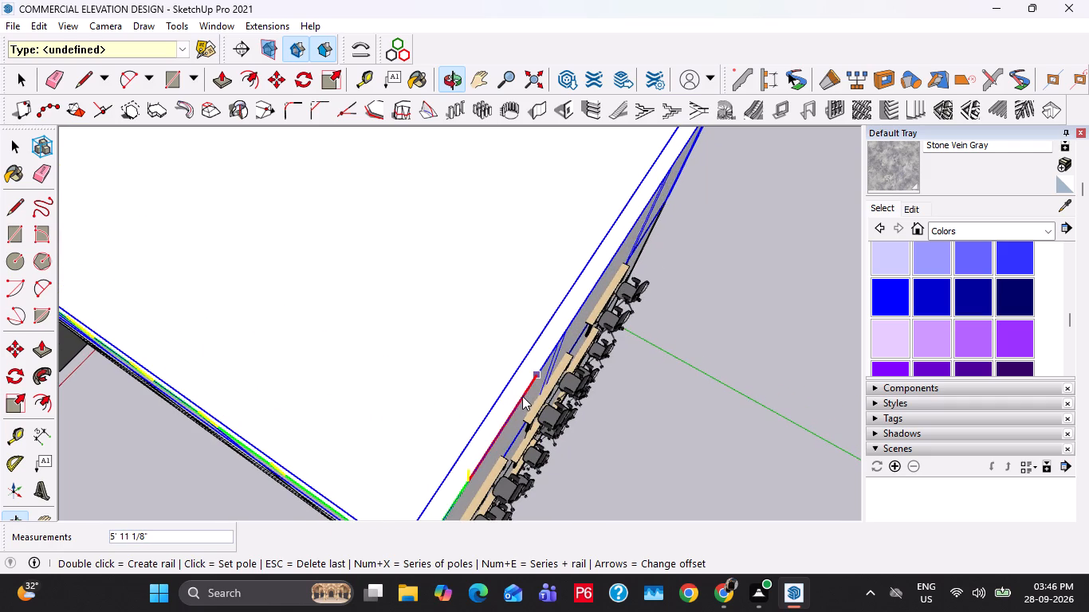
{"action": "left_click", "coordinate": [522, 398]}
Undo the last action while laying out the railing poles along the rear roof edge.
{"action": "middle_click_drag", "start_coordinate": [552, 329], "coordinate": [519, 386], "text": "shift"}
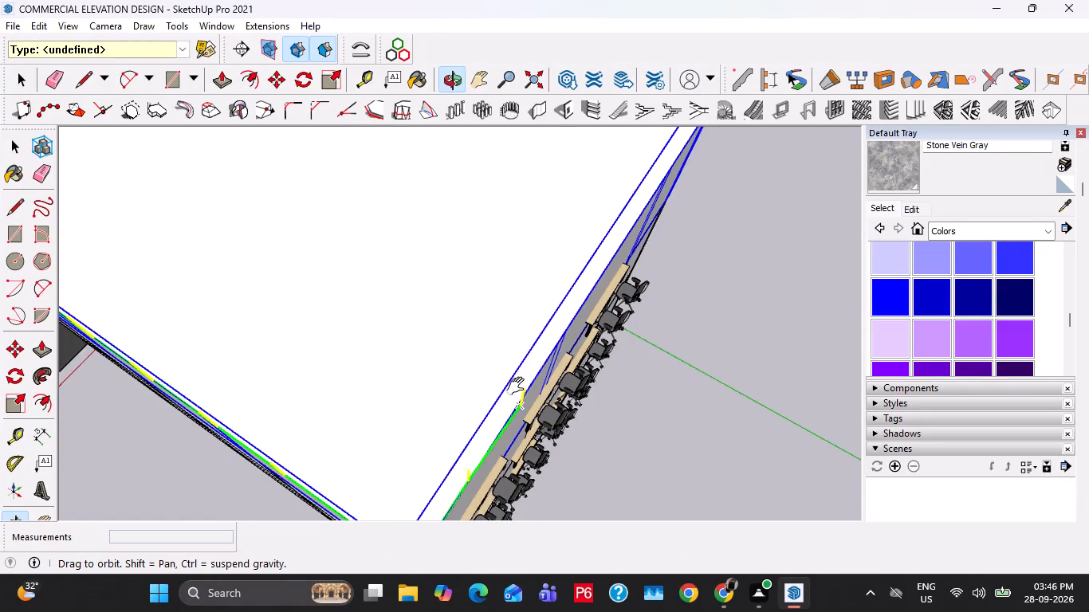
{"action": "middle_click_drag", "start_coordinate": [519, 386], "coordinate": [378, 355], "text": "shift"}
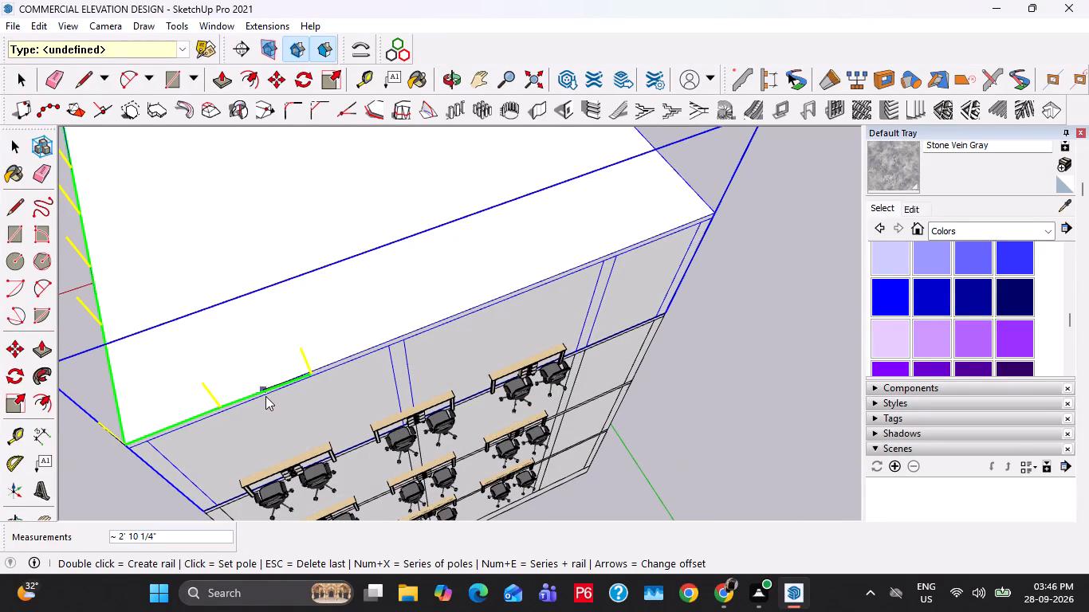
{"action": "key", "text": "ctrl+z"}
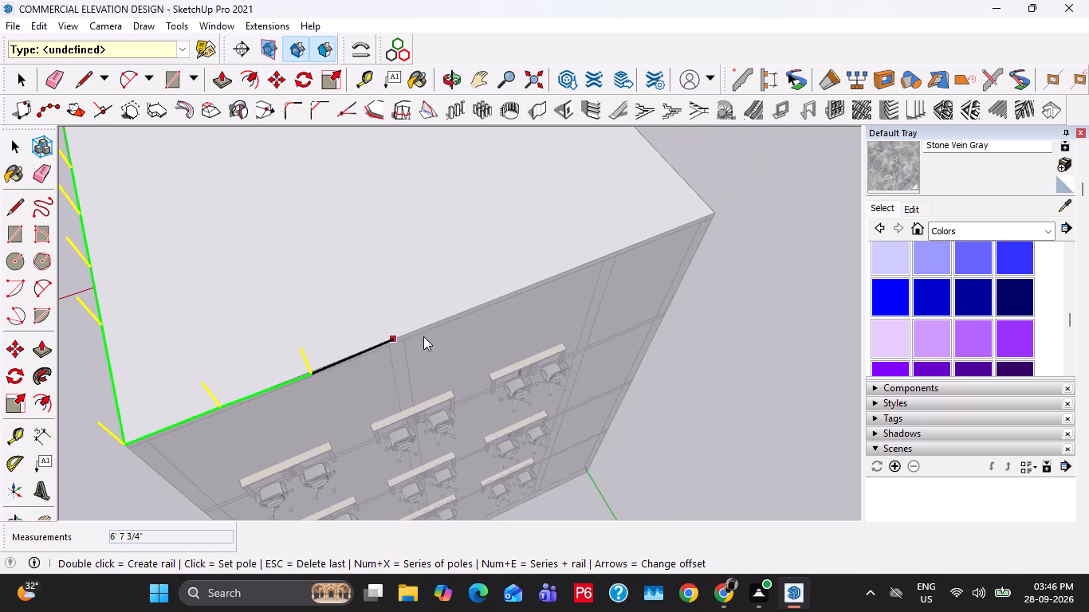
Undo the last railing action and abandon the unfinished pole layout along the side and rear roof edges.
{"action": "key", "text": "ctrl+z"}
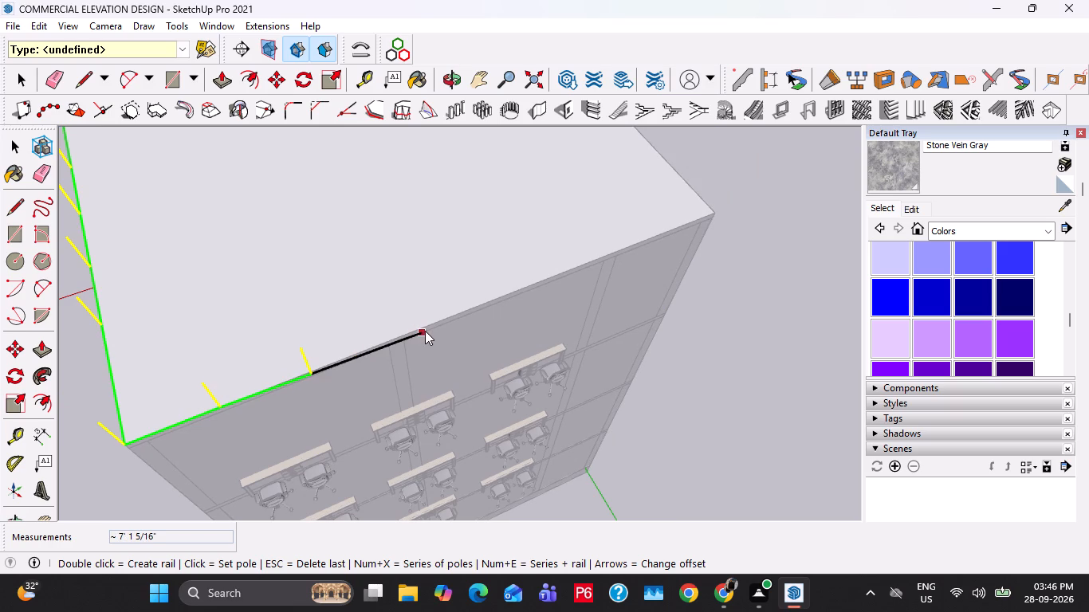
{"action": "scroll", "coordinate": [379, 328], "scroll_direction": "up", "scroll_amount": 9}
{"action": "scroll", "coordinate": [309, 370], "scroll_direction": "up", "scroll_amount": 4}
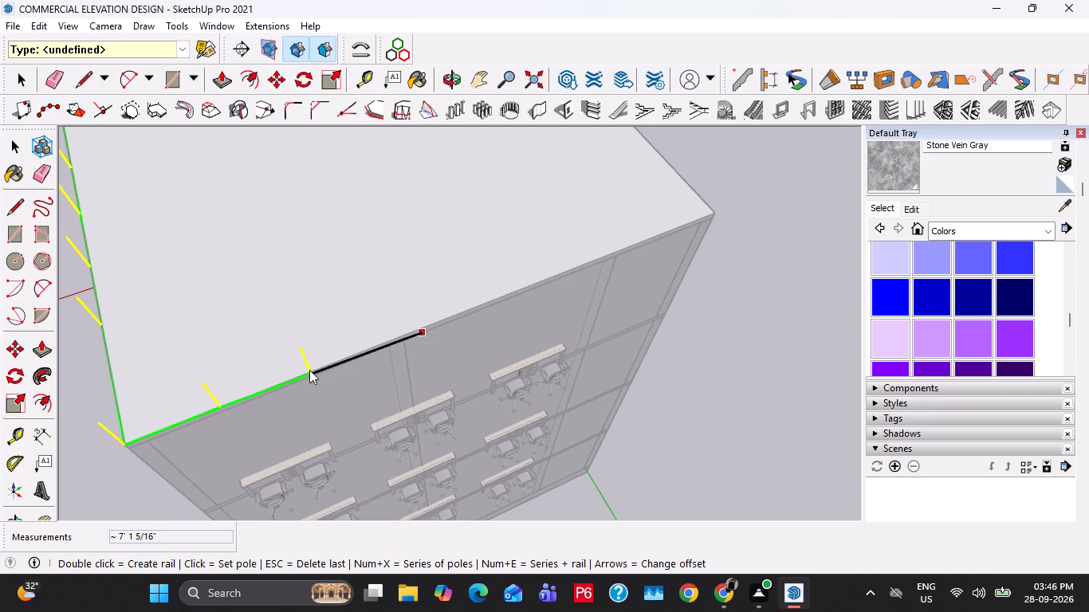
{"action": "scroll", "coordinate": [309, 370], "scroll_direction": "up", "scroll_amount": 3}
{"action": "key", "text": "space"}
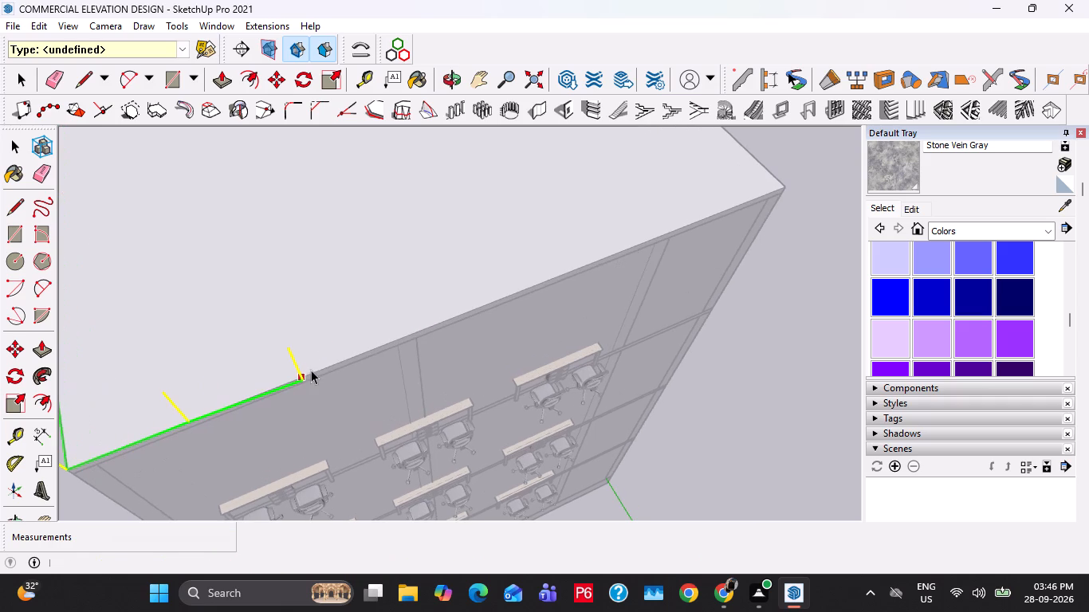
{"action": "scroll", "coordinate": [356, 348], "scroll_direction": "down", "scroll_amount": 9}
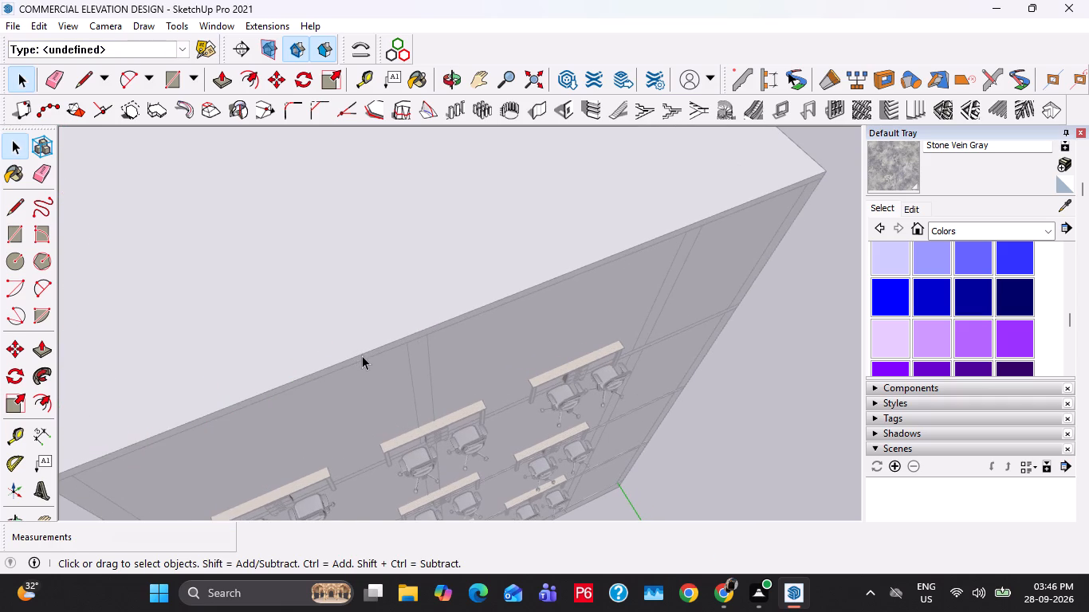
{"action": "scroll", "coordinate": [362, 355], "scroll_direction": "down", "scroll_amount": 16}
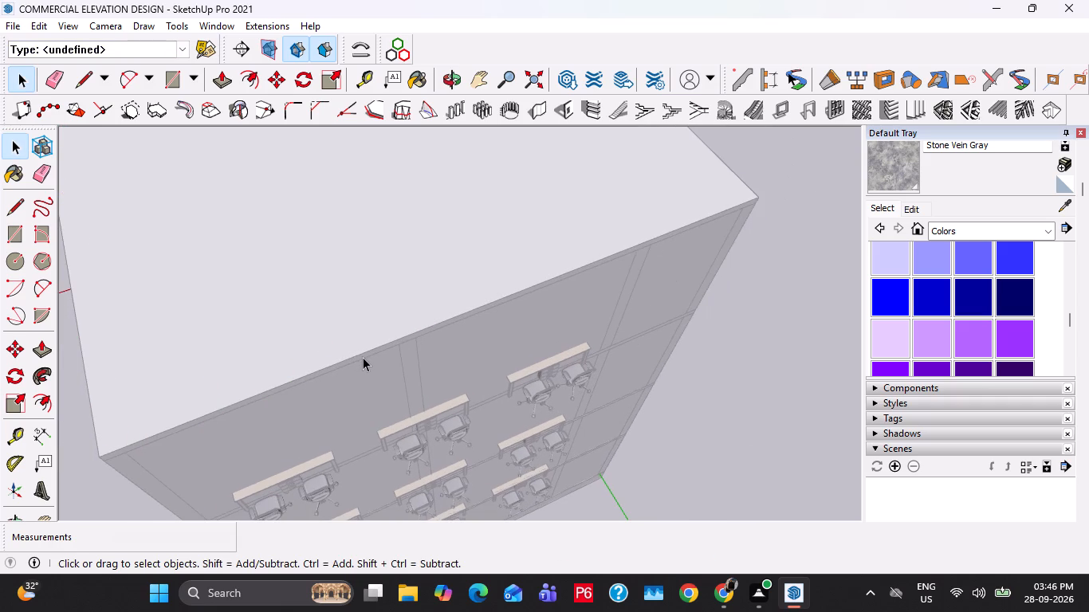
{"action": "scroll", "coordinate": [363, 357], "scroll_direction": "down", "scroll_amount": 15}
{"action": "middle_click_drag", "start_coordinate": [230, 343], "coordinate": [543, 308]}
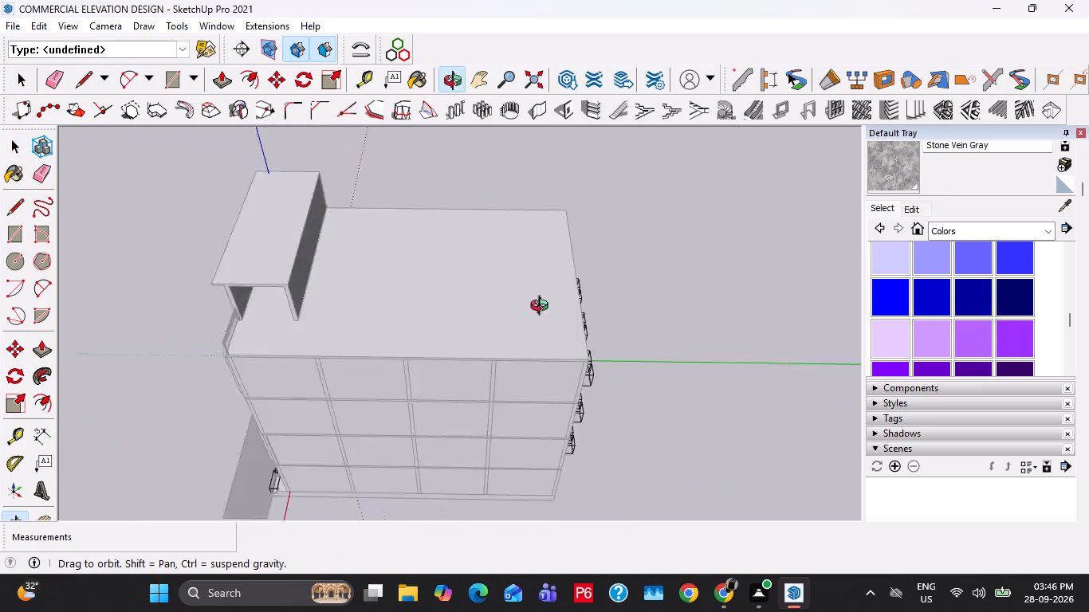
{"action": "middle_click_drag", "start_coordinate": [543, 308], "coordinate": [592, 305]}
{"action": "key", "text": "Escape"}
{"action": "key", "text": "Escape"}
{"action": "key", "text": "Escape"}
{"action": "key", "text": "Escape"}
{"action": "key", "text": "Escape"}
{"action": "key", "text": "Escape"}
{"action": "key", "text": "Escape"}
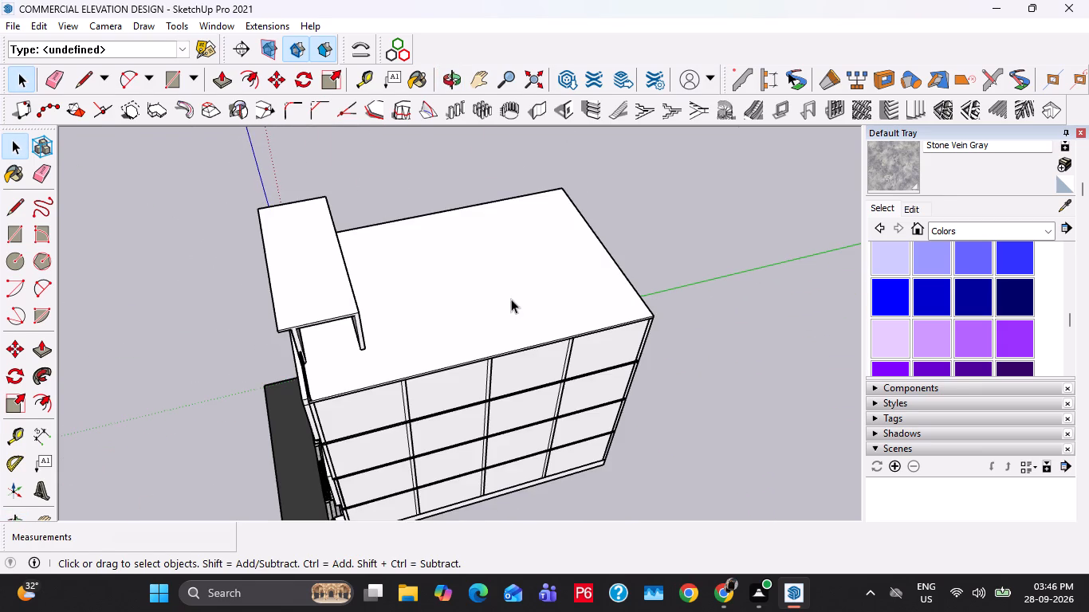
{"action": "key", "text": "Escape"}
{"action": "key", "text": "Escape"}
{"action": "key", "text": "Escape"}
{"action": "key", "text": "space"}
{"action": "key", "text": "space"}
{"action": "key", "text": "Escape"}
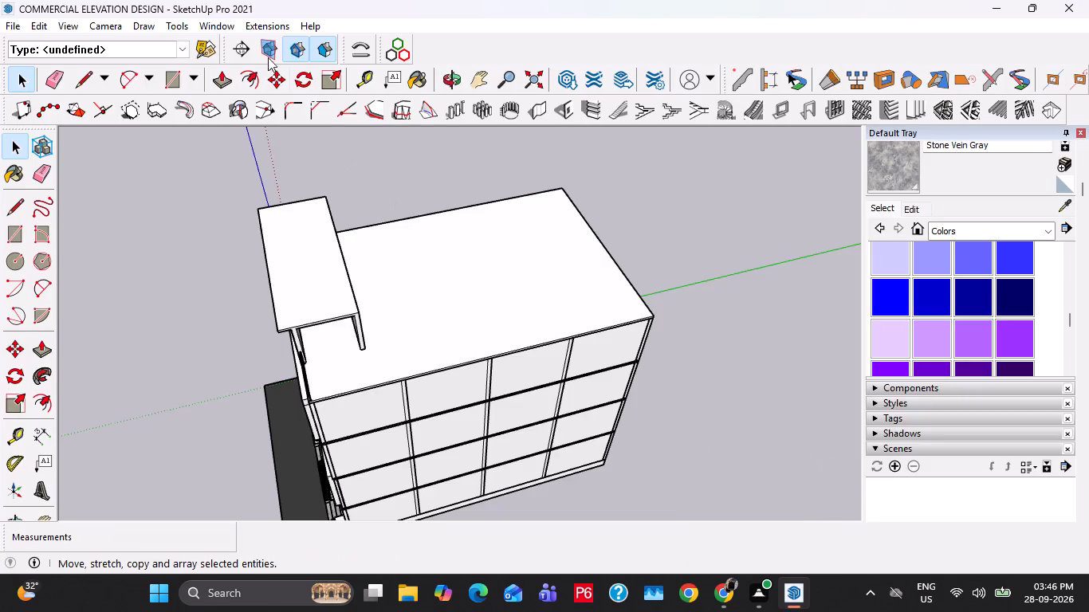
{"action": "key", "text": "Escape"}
Start a new MajRail Type C railing, 36" high, with its first pole at the front roof corner beside the existing front railing's end.
{"action": "left_click", "coordinate": [254, 29]}
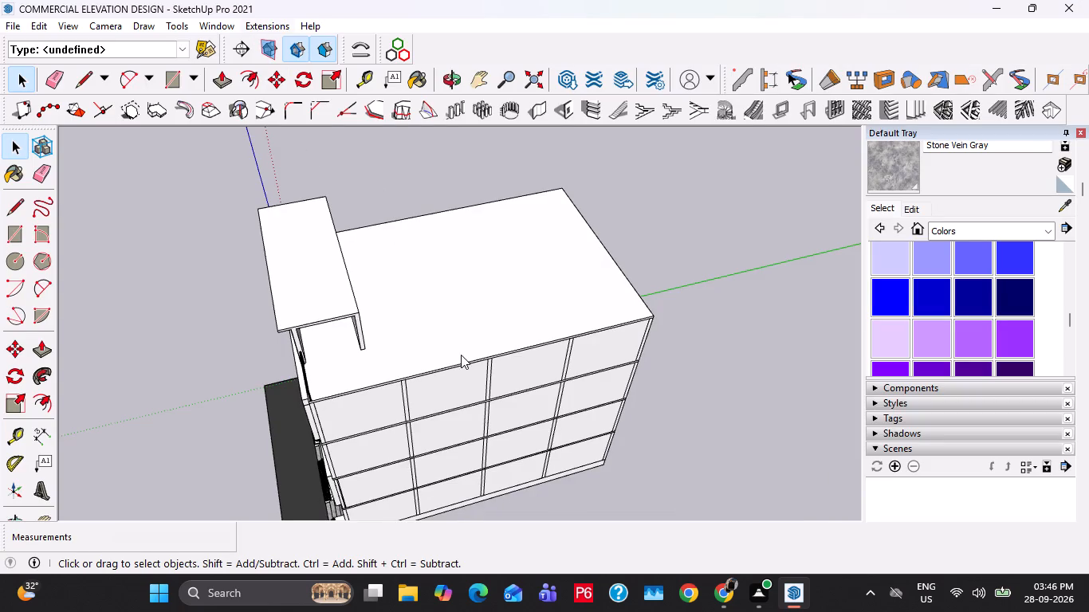
{"action": "left_click", "coordinate": [302, 92]}
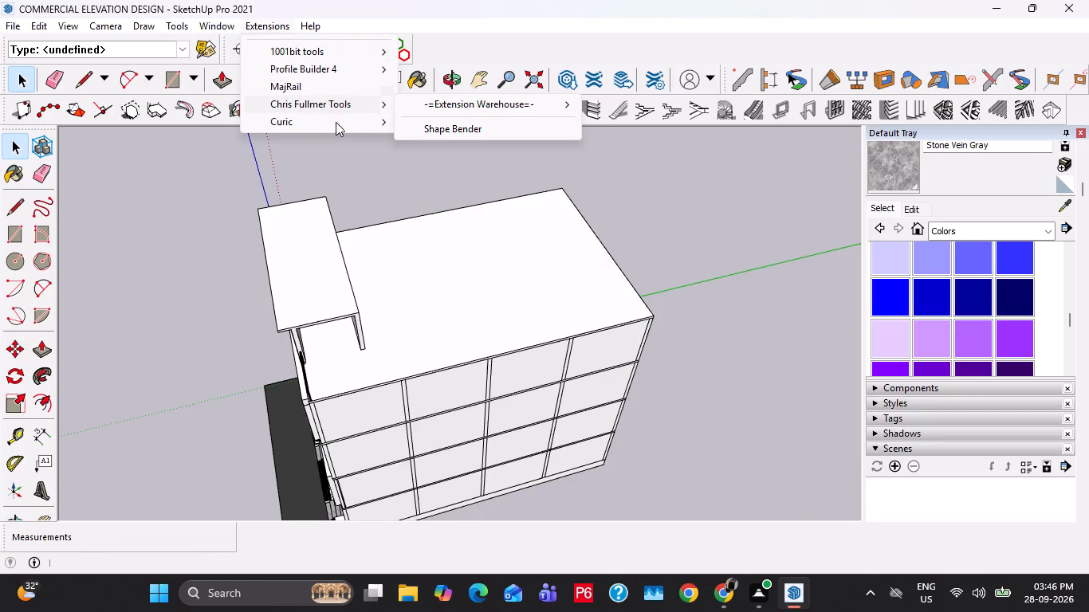
{"action": "scroll", "coordinate": [433, 339], "scroll_direction": "up", "scroll_amount": 3}
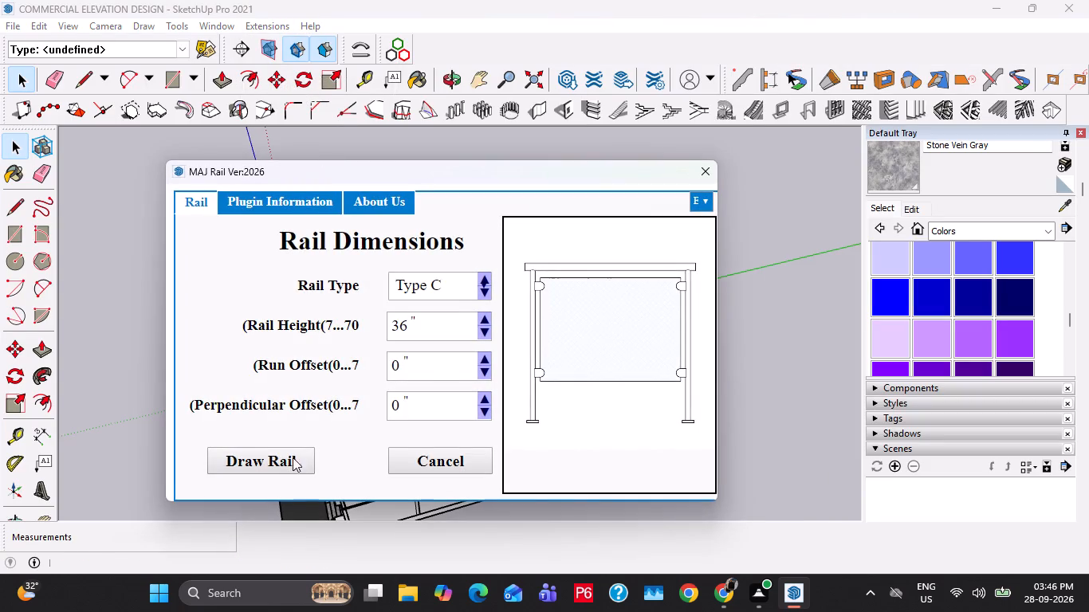
{"action": "left_click", "coordinate": [285, 460]}
{"action": "scroll", "coordinate": [320, 415], "scroll_direction": "up", "scroll_amount": 7}
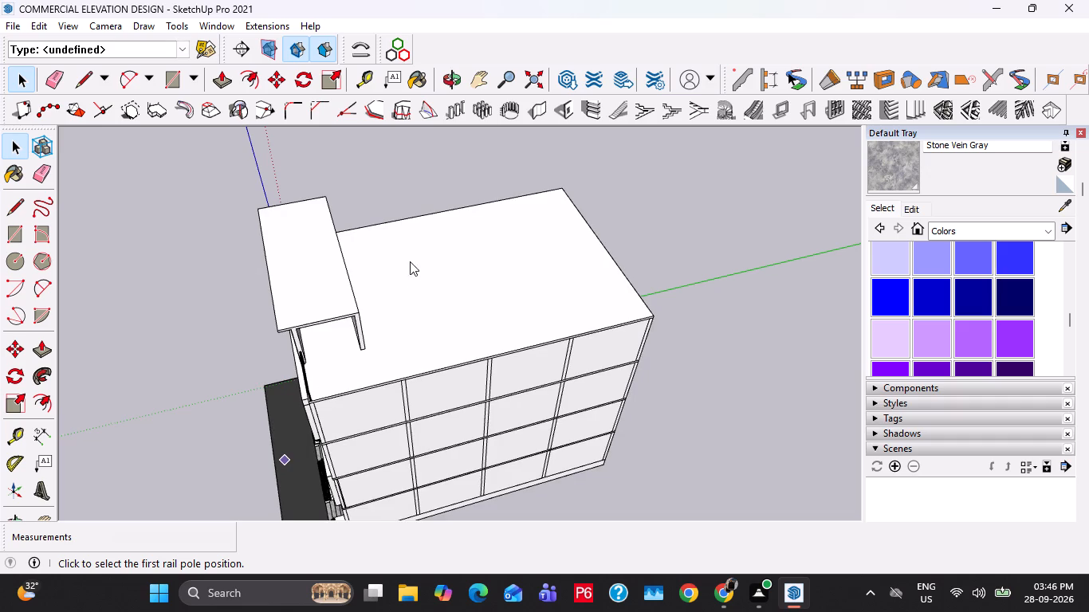
{"action": "scroll", "coordinate": [394, 261], "scroll_direction": "up", "scroll_amount": 6}
{"action": "scroll", "coordinate": [362, 329], "scroll_direction": "up", "scroll_amount": 8}
{"action": "scroll", "coordinate": [352, 409], "scroll_direction": "up", "scroll_amount": 12}
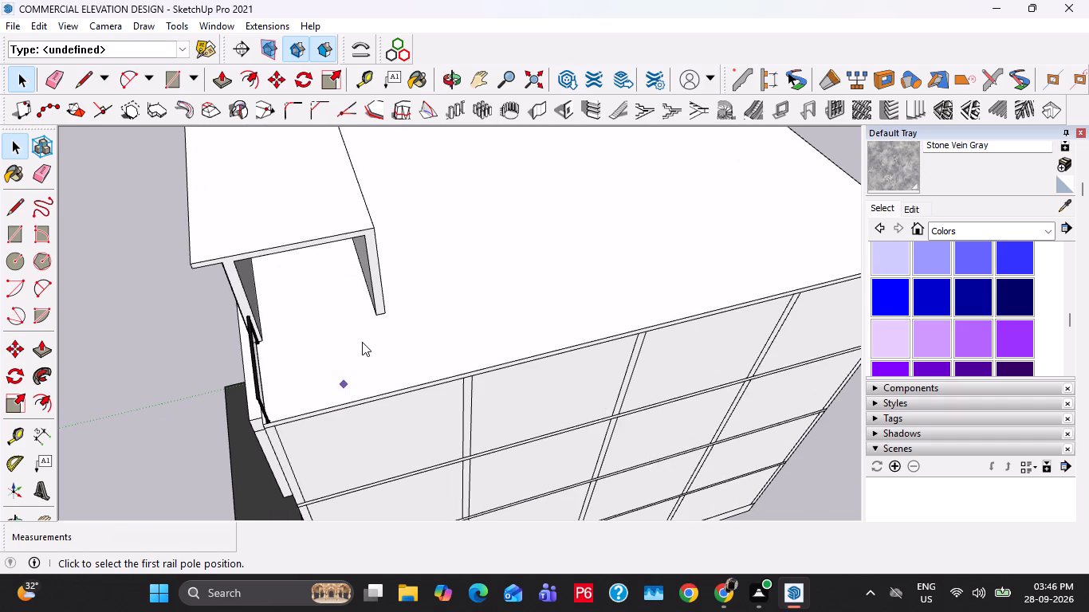
{"action": "scroll", "coordinate": [324, 360], "scroll_direction": "up", "scroll_amount": 5}
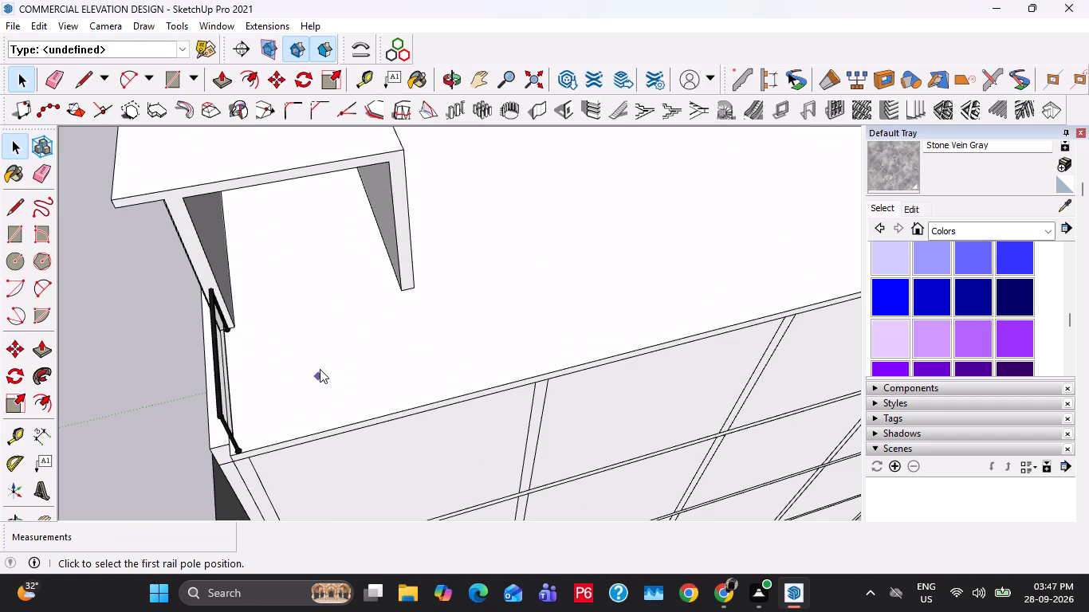
{"action": "scroll", "coordinate": [312, 367], "scroll_direction": "up", "scroll_amount": 5}
{"action": "scroll", "coordinate": [254, 452], "scroll_direction": "up", "scroll_amount": 10}
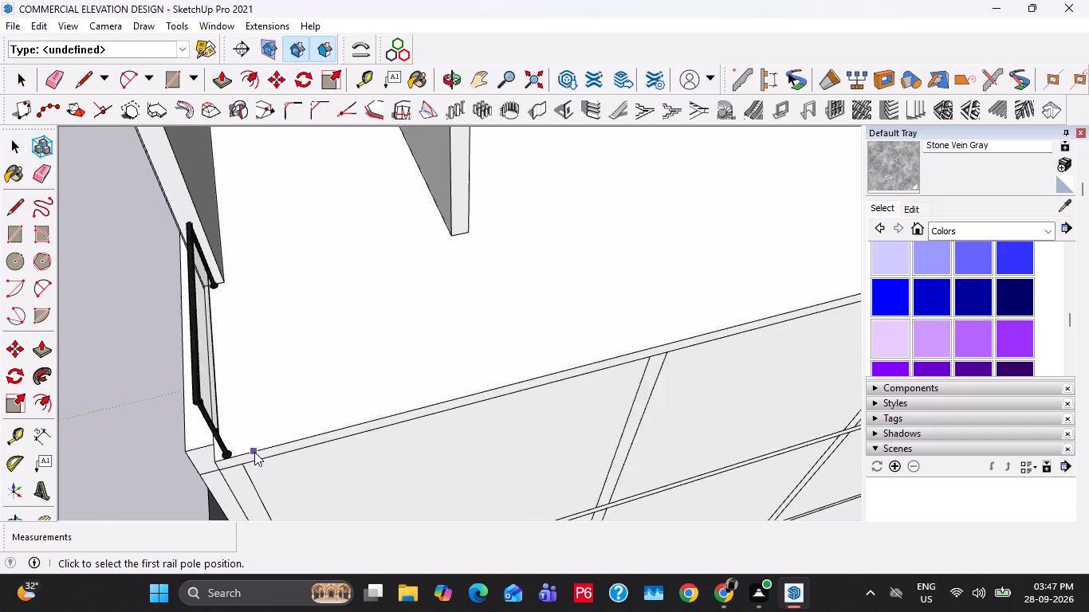
{"action": "scroll", "coordinate": [254, 452], "scroll_direction": "up", "scroll_amount": 17}
{"action": "scroll", "coordinate": [249, 452], "scroll_direction": "up", "scroll_amount": 4}
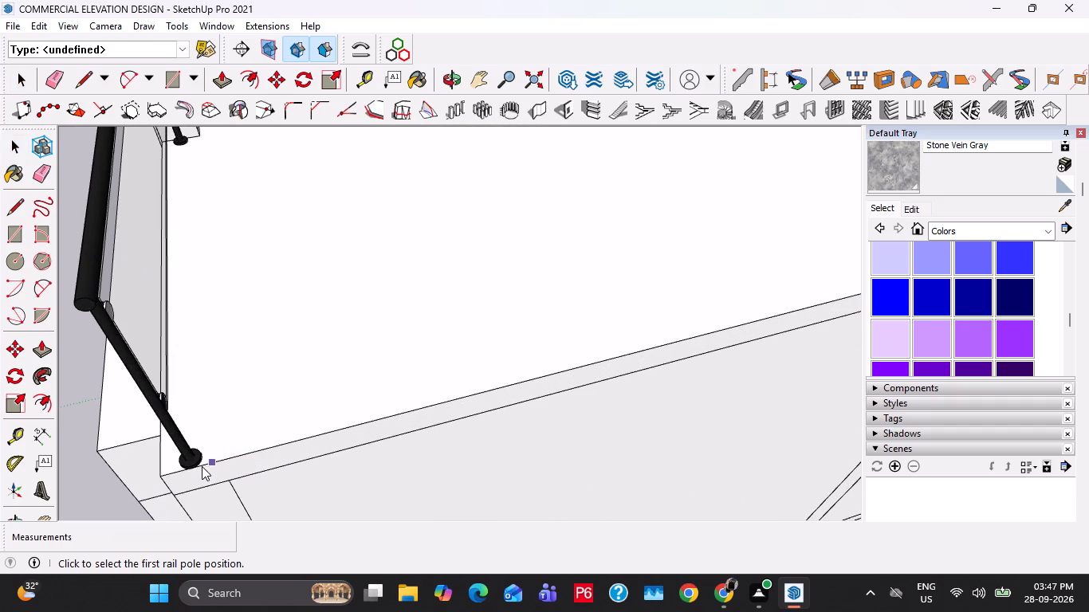
{"action": "scroll", "coordinate": [213, 451], "scroll_direction": "up", "scroll_amount": 4}
{"action": "middle_click_drag", "start_coordinate": [336, 386], "coordinate": [255, 469]}
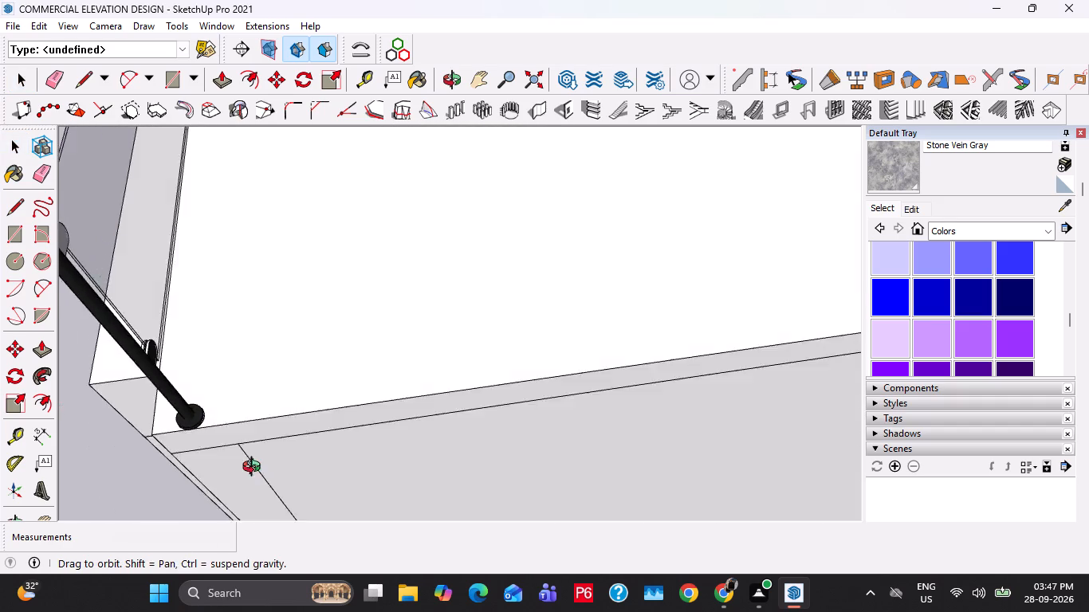
{"action": "middle_click_drag", "start_coordinate": [255, 469], "coordinate": [206, 514]}
{"action": "scroll", "coordinate": [254, 265], "scroll_direction": "up", "scroll_amount": 4}
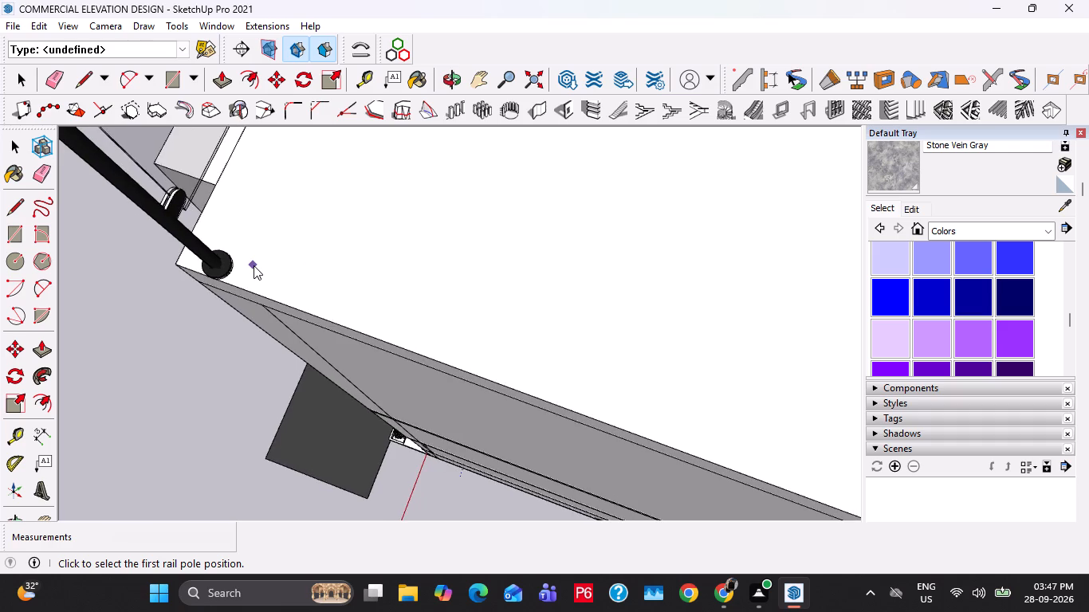
{"action": "scroll", "coordinate": [254, 265], "scroll_direction": "up", "scroll_amount": 12}
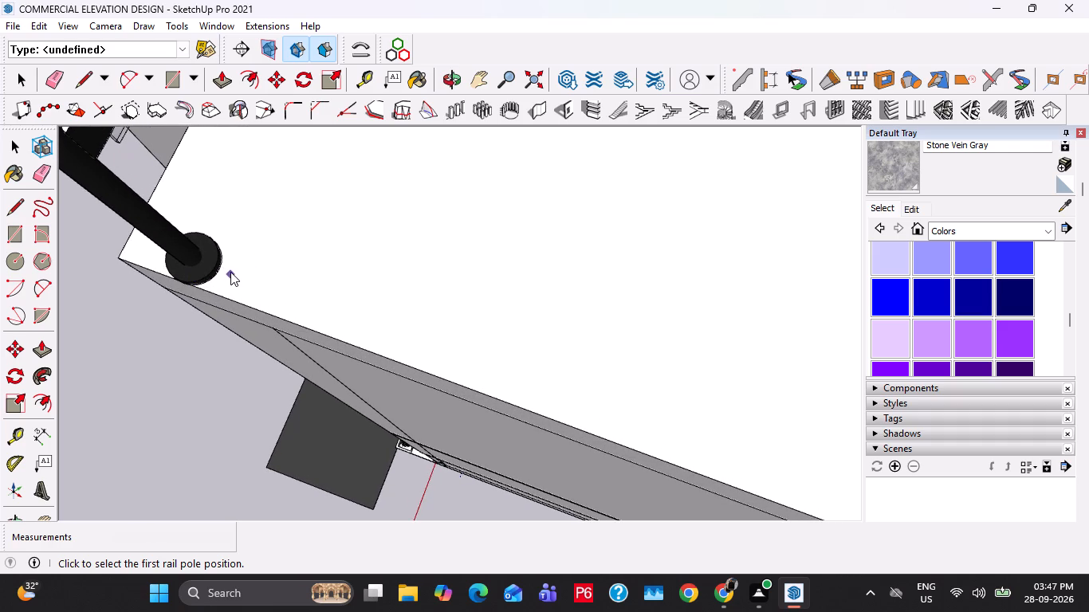
{"action": "left_click", "coordinate": [231, 269]}
Add two more poles along the side roof edge, the first about 8' from the corner pole and the second about 8' 6" further on.
{"action": "scroll", "coordinate": [543, 356], "scroll_direction": "down", "scroll_amount": 5}
{"action": "middle_click_drag", "start_coordinate": [541, 363], "coordinate": [357, 304]}
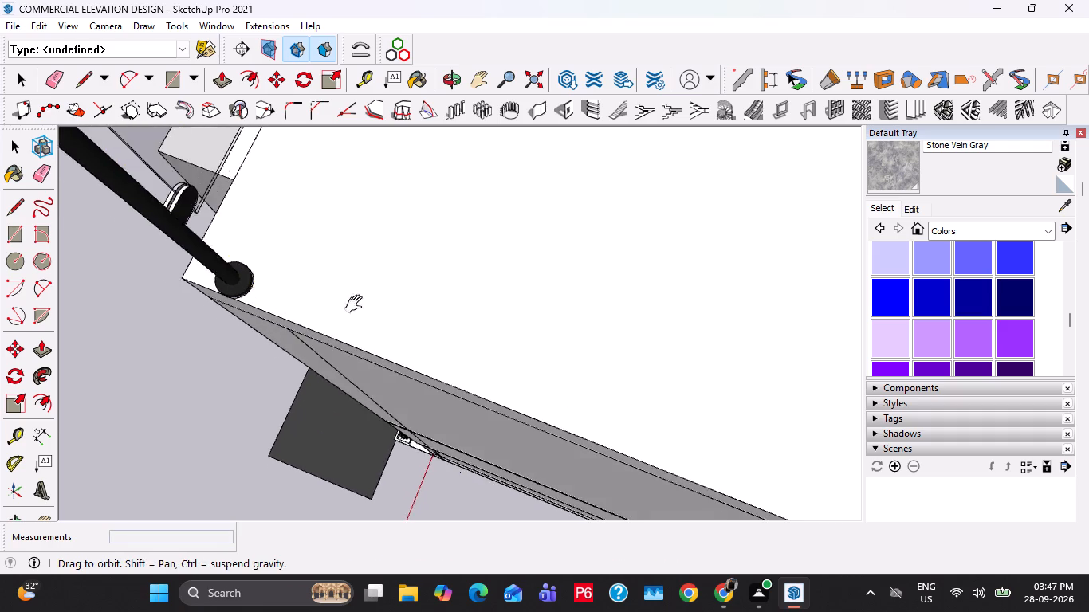
{"action": "middle_click_drag", "start_coordinate": [357, 304], "coordinate": [269, 273]}
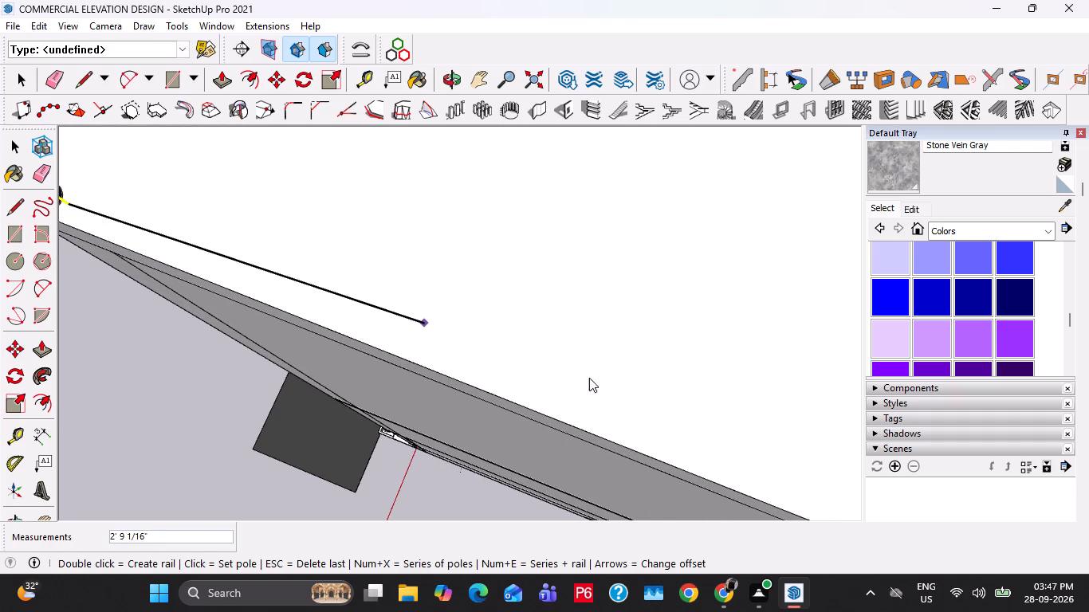
{"action": "scroll", "coordinate": [590, 379], "scroll_direction": "down", "scroll_amount": 5}
{"action": "middle_click_drag", "start_coordinate": [632, 397], "coordinate": [341, 269]}
{"action": "scroll", "coordinate": [442, 320], "scroll_direction": "down", "scroll_amount": 1}
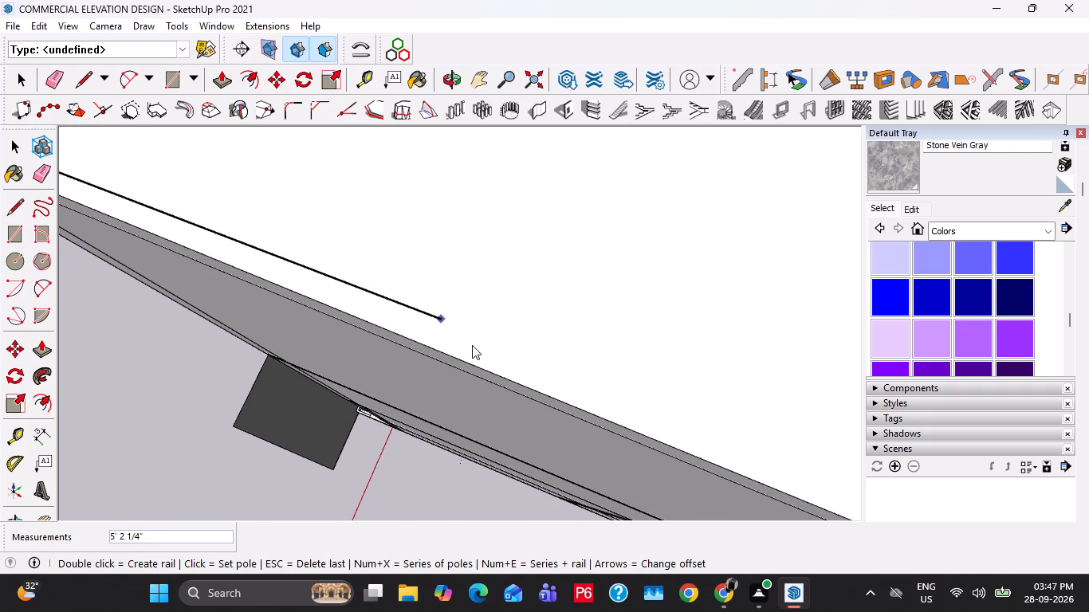
{"action": "scroll", "coordinate": [637, 410], "scroll_direction": "down", "scroll_amount": 1}
{"action": "middle_click_drag", "start_coordinate": [624, 411], "coordinate": [440, 324], "text": "shift"}
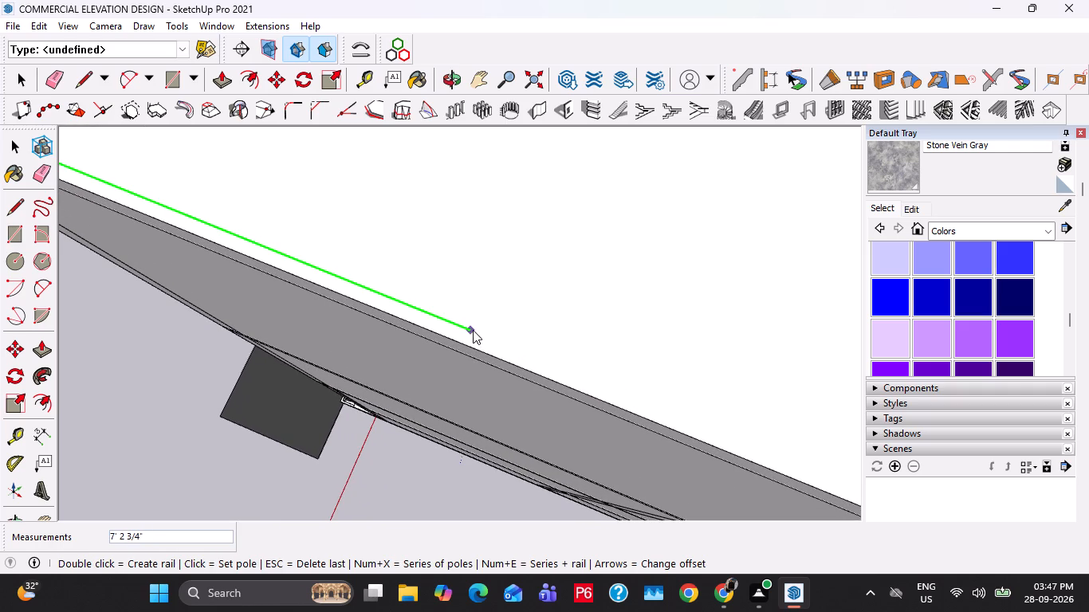
{"action": "left_click", "coordinate": [556, 370]}
{"action": "middle_click_drag", "start_coordinate": [629, 389], "coordinate": [196, 251]}
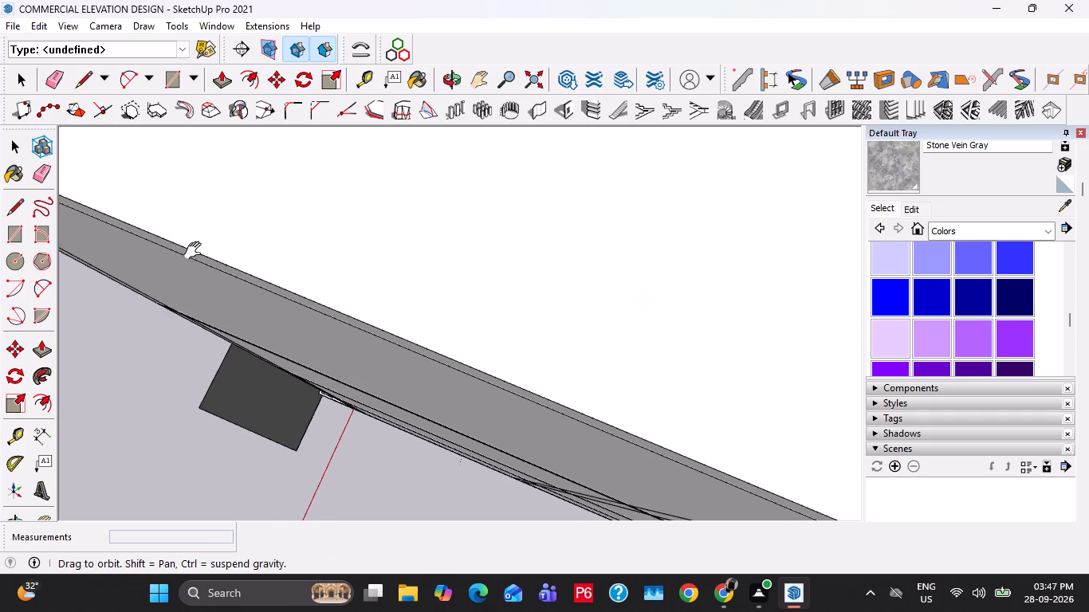
{"action": "middle_click_drag", "start_coordinate": [196, 251], "coordinate": [195, 241]}
{"action": "scroll", "coordinate": [193, 242], "scroll_direction": "down", "scroll_amount": 20, "text": "shift"}
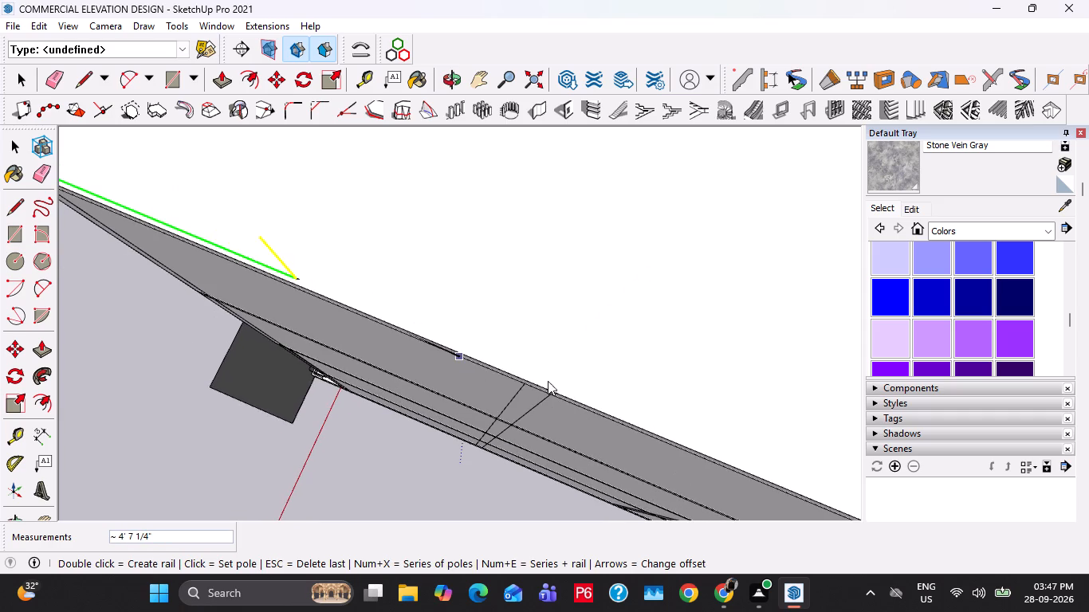
{"action": "scroll", "coordinate": [548, 381], "scroll_direction": "down", "scroll_amount": 2, "text": "shift"}
{"action": "middle_click_drag", "start_coordinate": [593, 388], "coordinate": [393, 333], "text": "shift"}
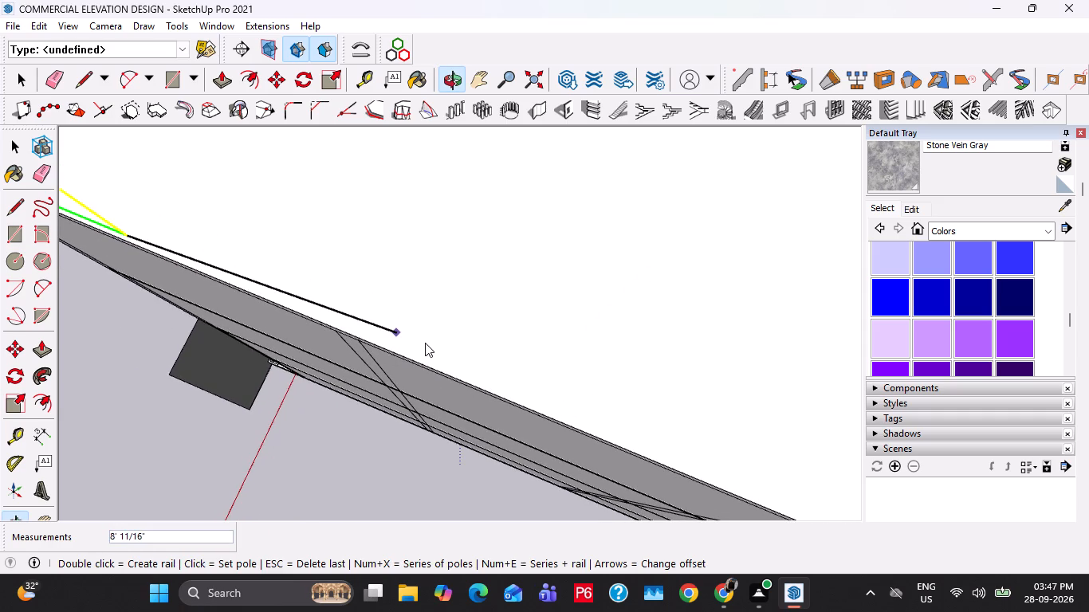
{"action": "scroll", "coordinate": [485, 379], "scroll_direction": "up", "scroll_amount": 4}
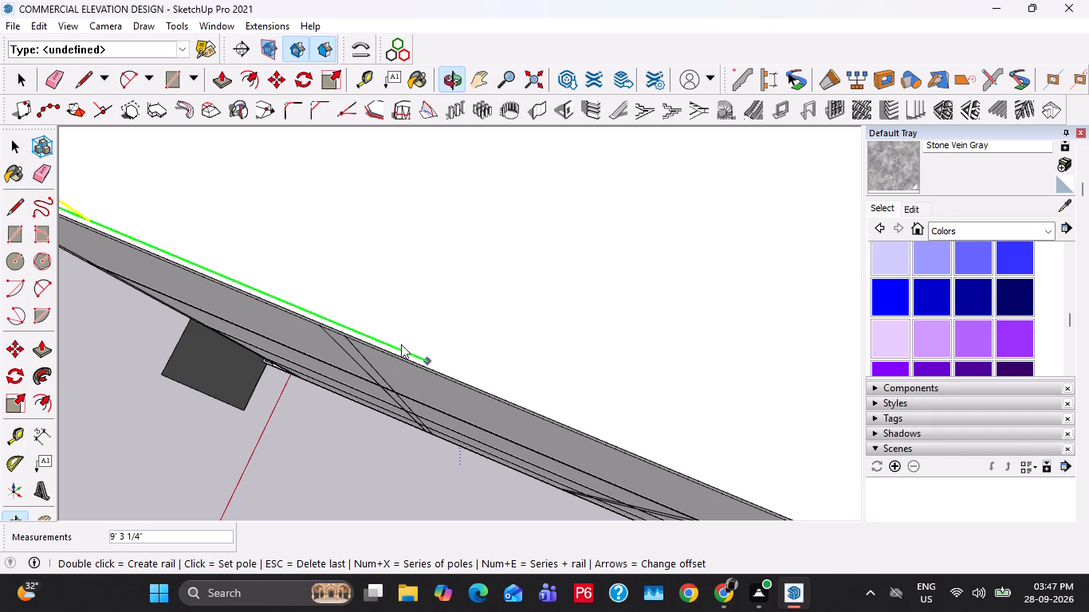
{"action": "left_click", "coordinate": [400, 343]}
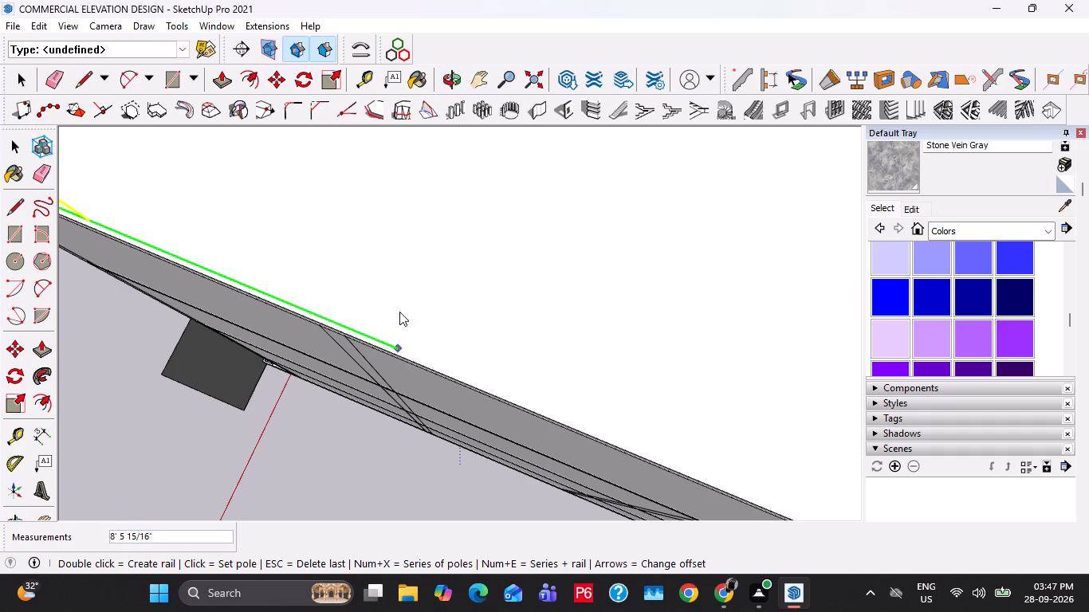
Add two more railing poles along the side roof edge, the first about 8' 9" further on and the second about 8' 7" beyond it.
{"action": "scroll", "coordinate": [377, 263], "scroll_direction": "down", "scroll_amount": 9}
{"action": "middle_click_drag", "start_coordinate": [416, 284], "coordinate": [235, 231]}
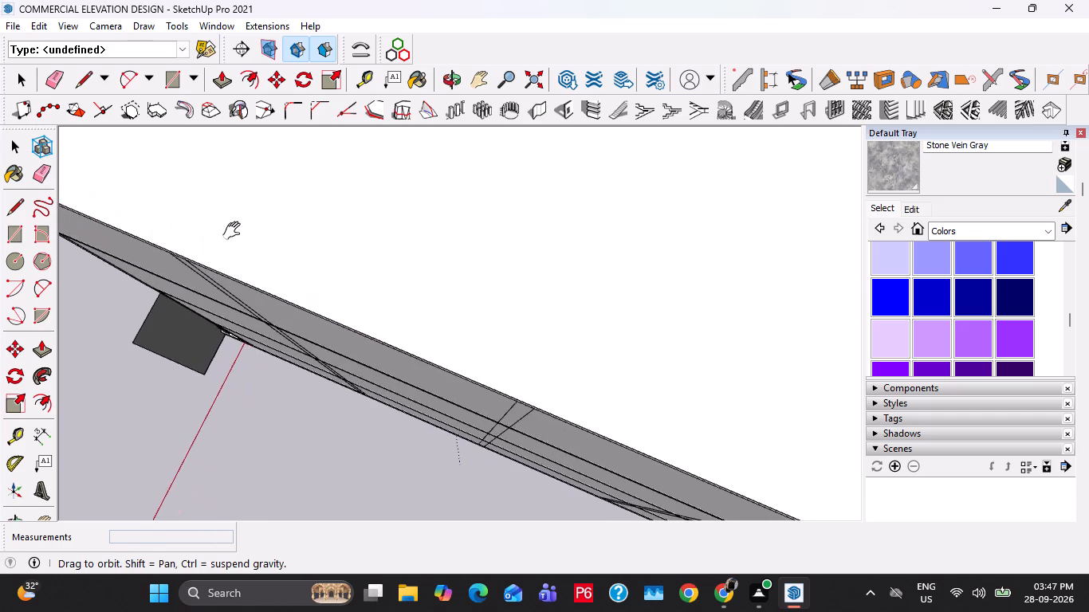
{"action": "middle_click_drag", "start_coordinate": [235, 231], "coordinate": [237, 231]}
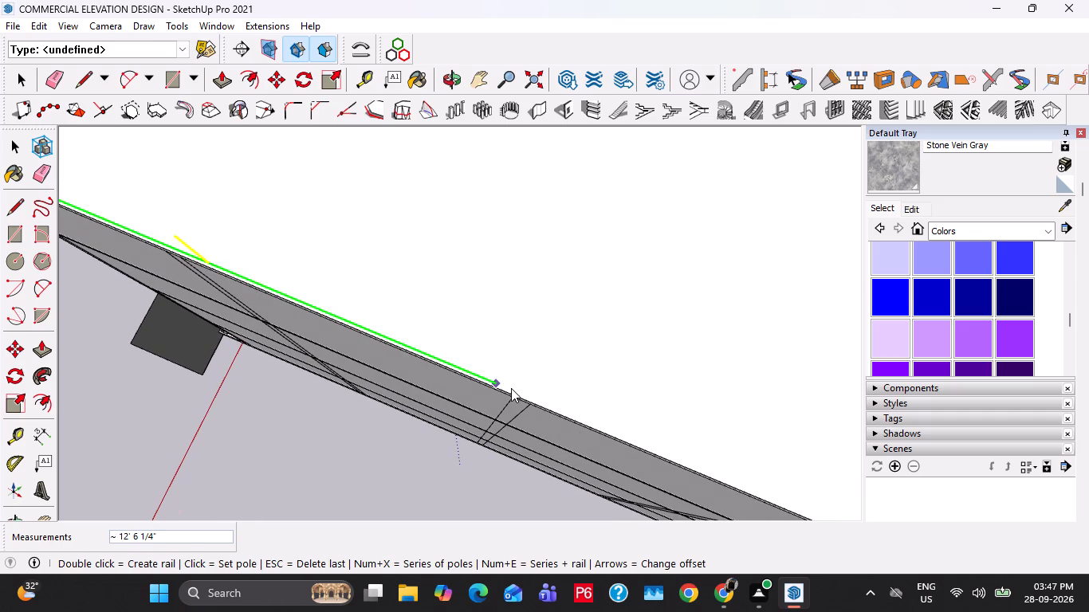
{"action": "scroll", "coordinate": [519, 389], "scroll_direction": "up", "scroll_amount": 8}
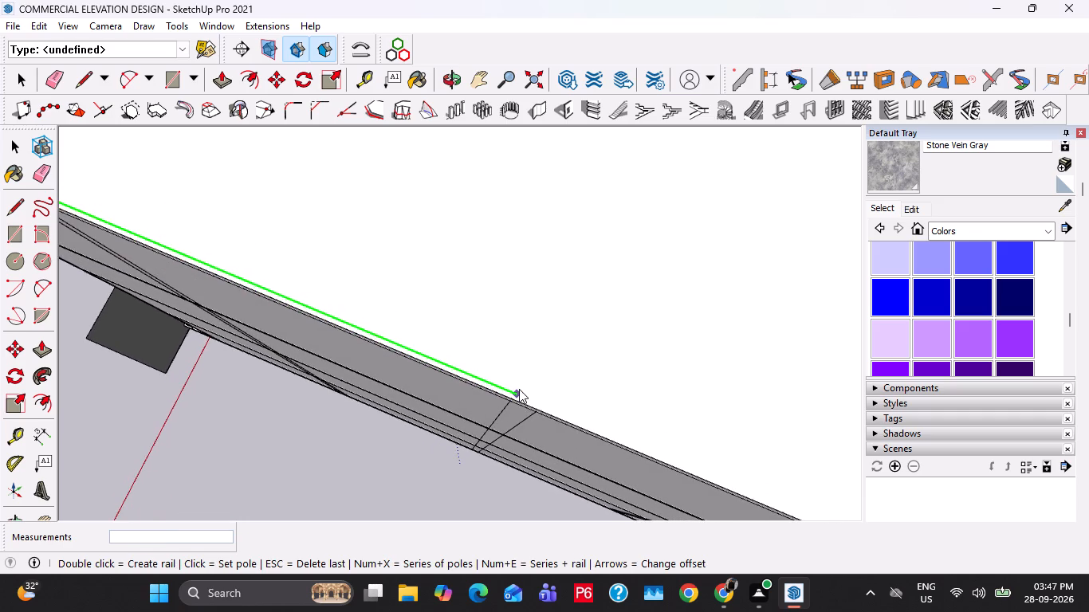
{"action": "scroll", "coordinate": [519, 389], "scroll_direction": "up", "scroll_amount": 5}
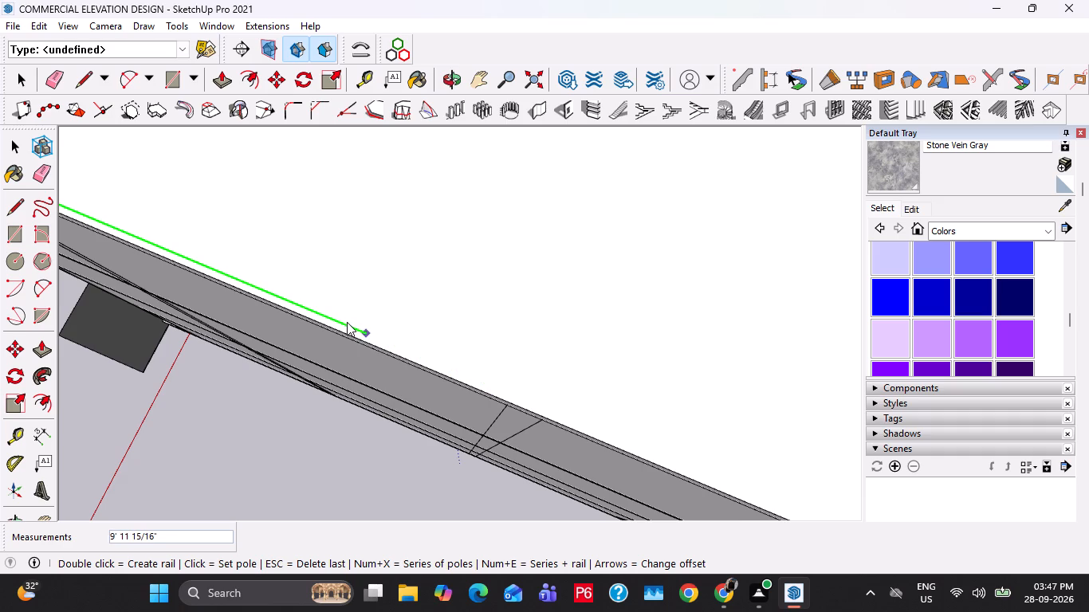
{"action": "left_click", "coordinate": [307, 306]}
{"action": "scroll", "coordinate": [330, 308], "scroll_direction": "down", "scroll_amount": 14}
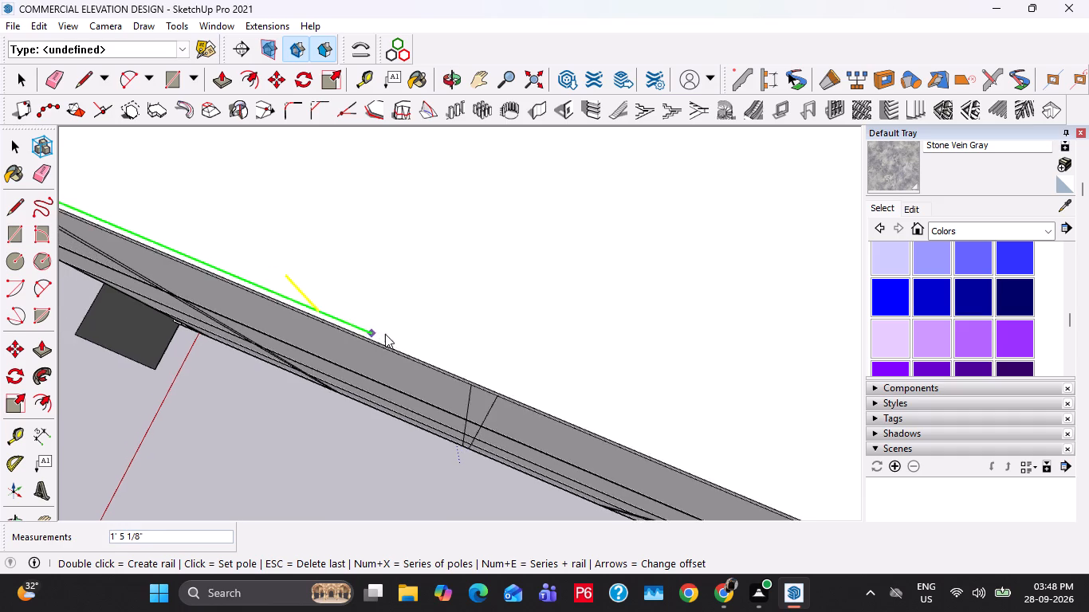
{"action": "scroll", "coordinate": [385, 334], "scroll_direction": "down", "scroll_amount": 4}
{"action": "middle_click_drag", "start_coordinate": [415, 348], "coordinate": [183, 245]}
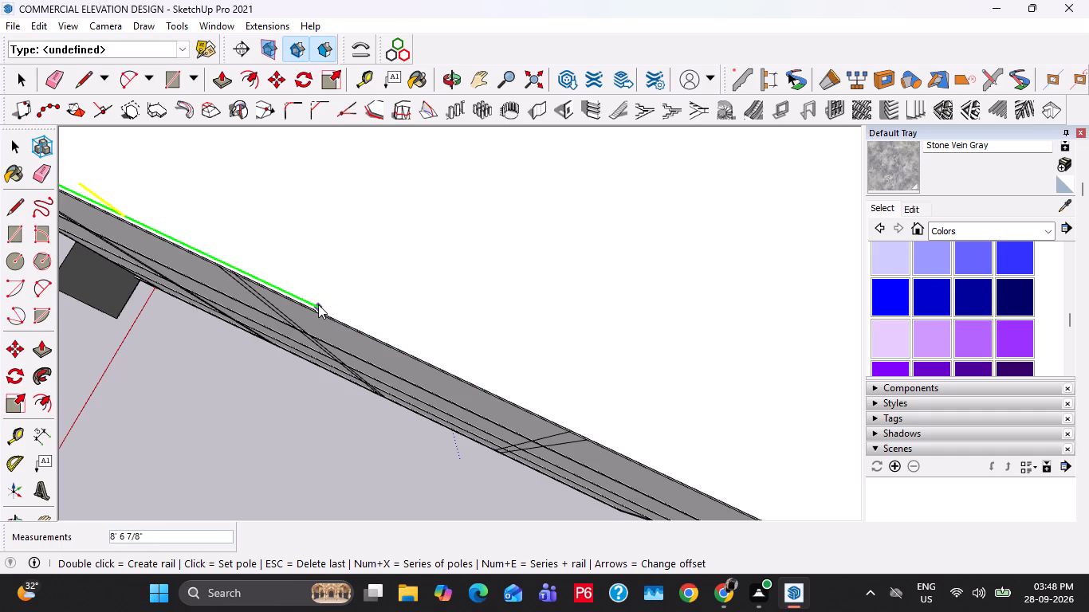
{"action": "left_click", "coordinate": [318, 304]}
Add two more poles about 9' apart along the side roof edge, plus one at the roof corner near the office chairs.
{"action": "scroll", "coordinate": [350, 304], "scroll_direction": "down", "scroll_amount": 7}
{"action": "middle_click_drag", "start_coordinate": [438, 343], "coordinate": [268, 275], "text": "shift"}
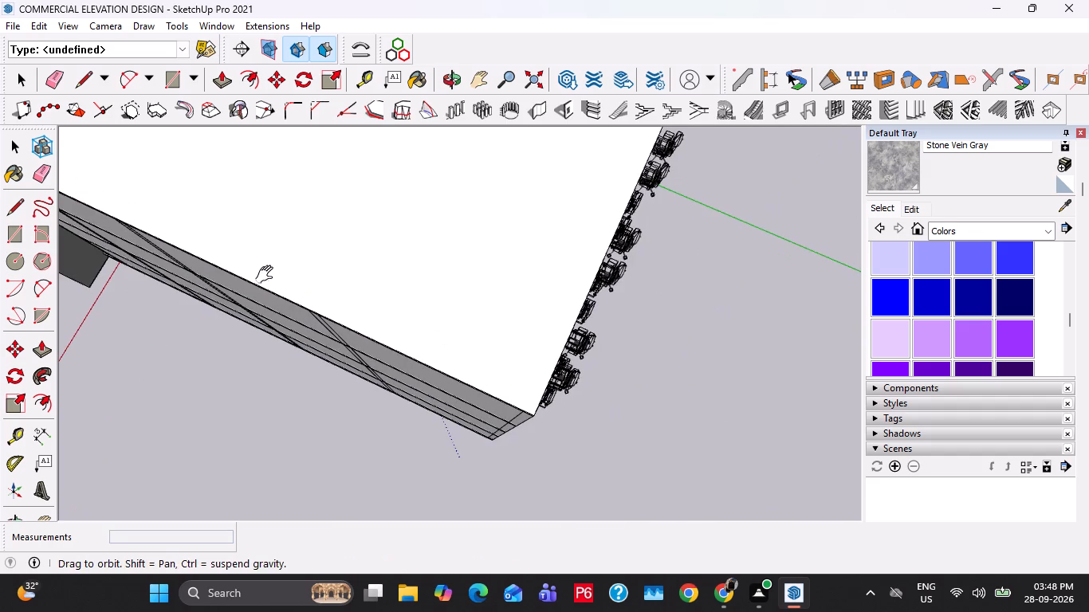
{"action": "middle_click_drag", "start_coordinate": [268, 275], "coordinate": [269, 275], "text": "shift"}
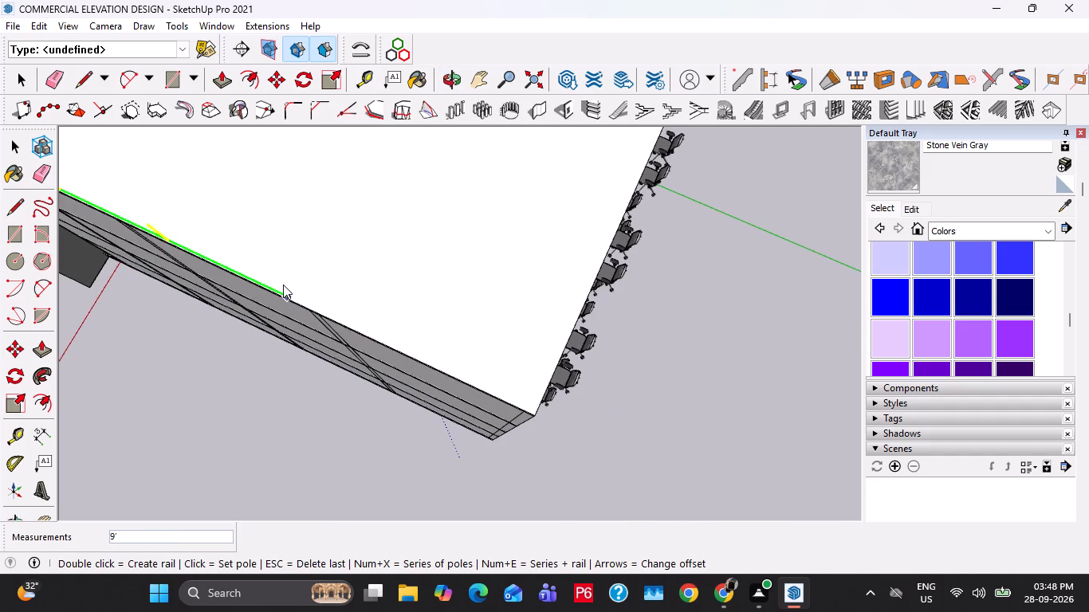
{"action": "left_click", "coordinate": [283, 284]}
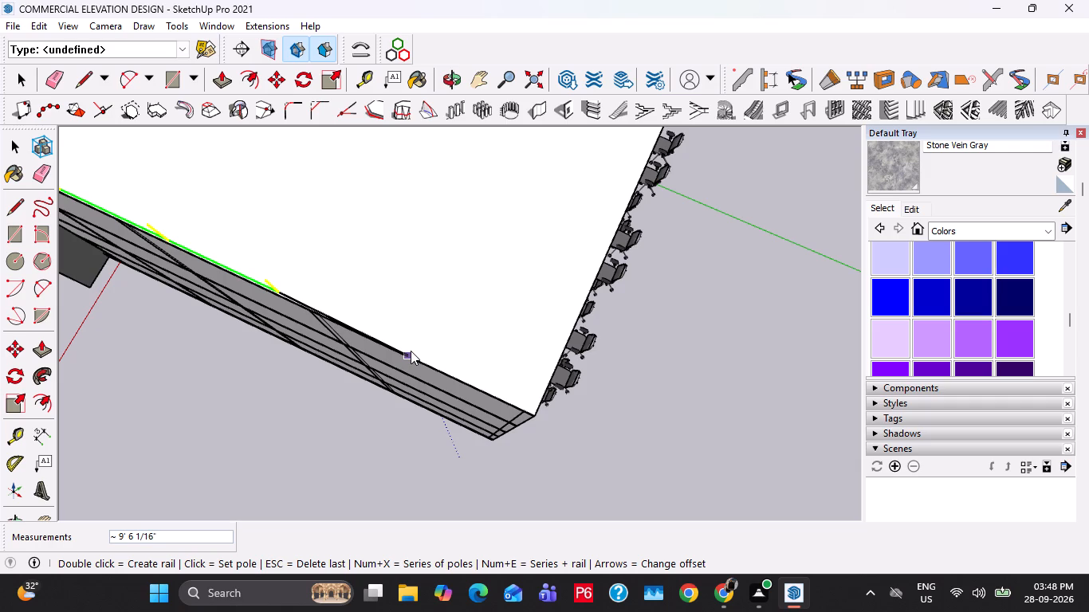
{"action": "scroll", "coordinate": [415, 345], "scroll_direction": "up", "scroll_amount": 5}
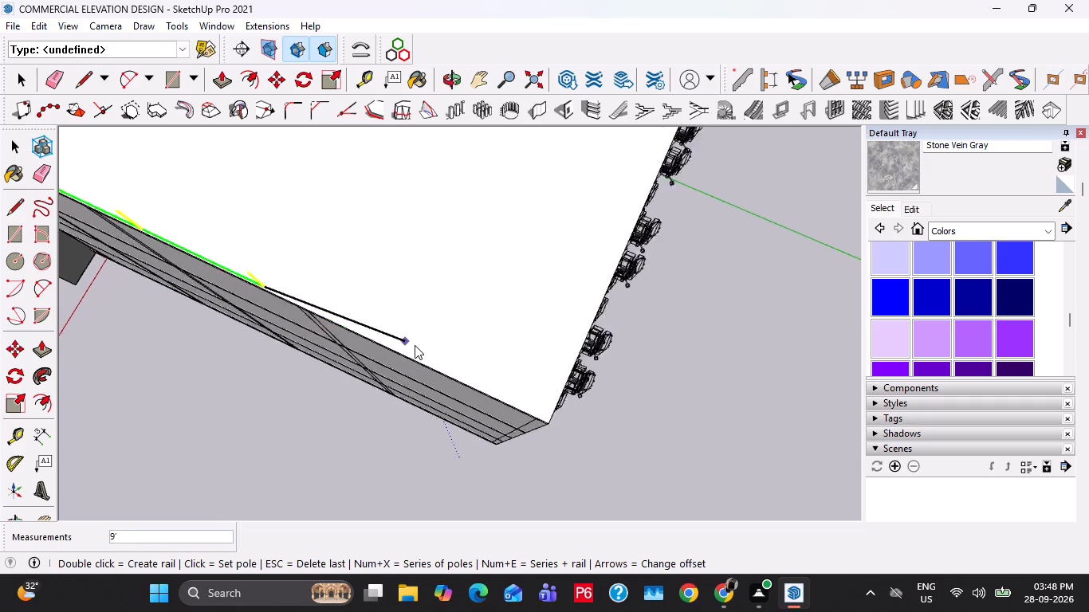
{"action": "scroll", "coordinate": [415, 345], "scroll_direction": "up", "scroll_amount": 6}
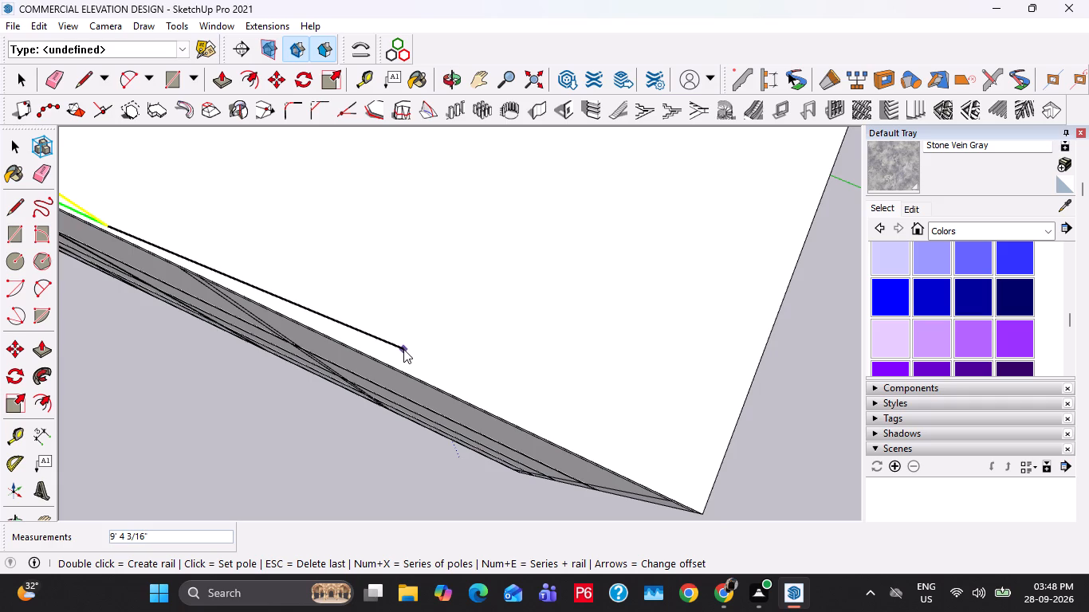
{"action": "scroll", "coordinate": [402, 350], "scroll_direction": "up", "scroll_amount": 4}
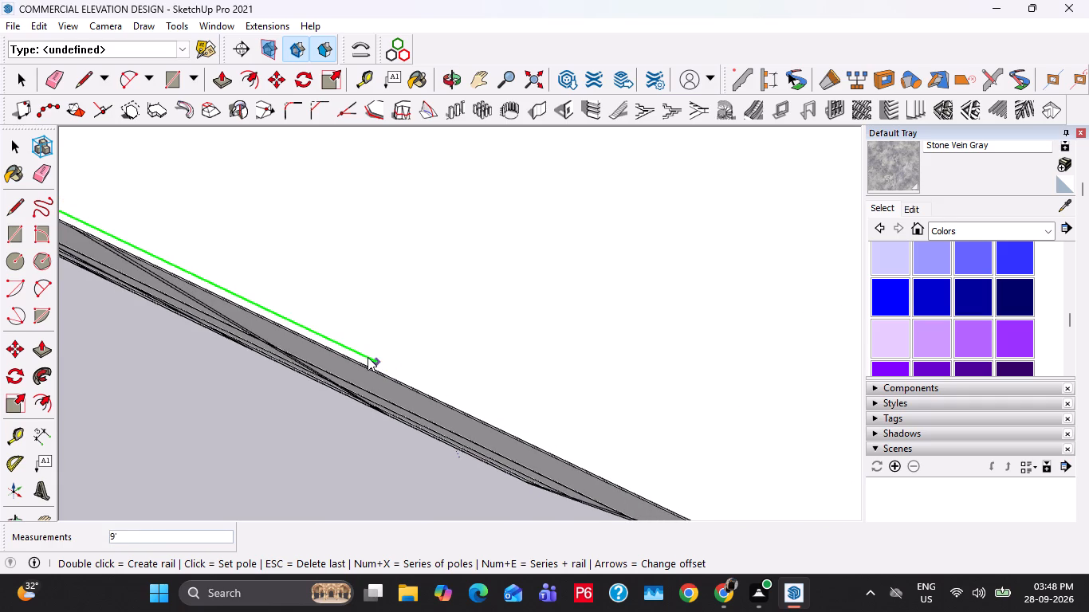
{"action": "left_click", "coordinate": [360, 355]}
{"action": "scroll", "coordinate": [442, 369], "scroll_direction": "down", "scroll_amount": 4}
{"action": "middle_click_drag", "start_coordinate": [442, 373], "coordinate": [310, 303]}
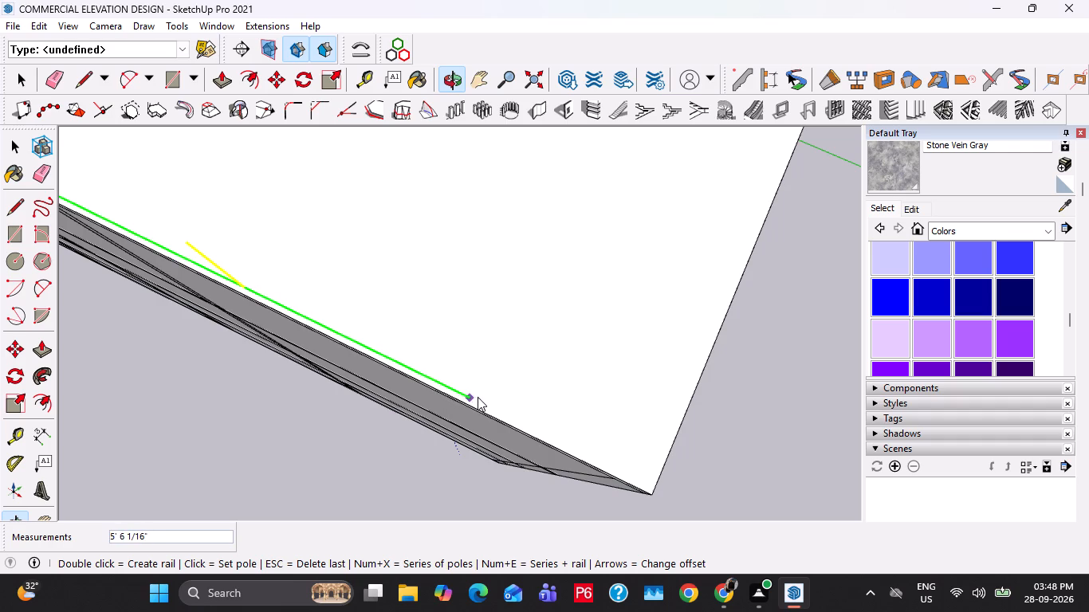
{"action": "left_click", "coordinate": [647, 478]}
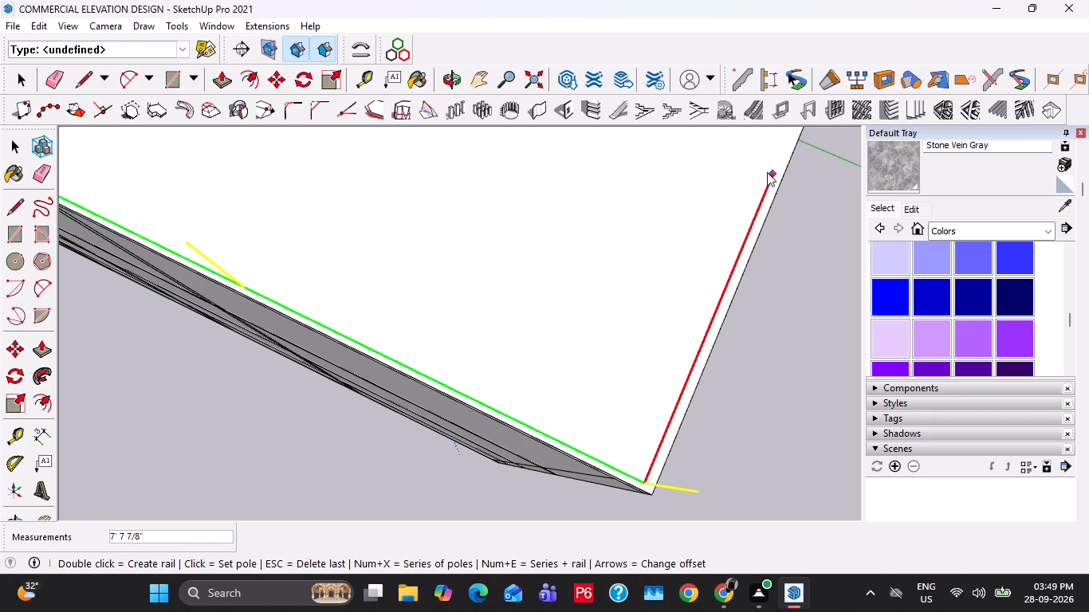
Lay out poles along the adjoining roof edge above the chairs: three about 8' apart, plus one about 14' 8" further at the next corner.
{"action": "left_click", "coordinate": [777, 155]}
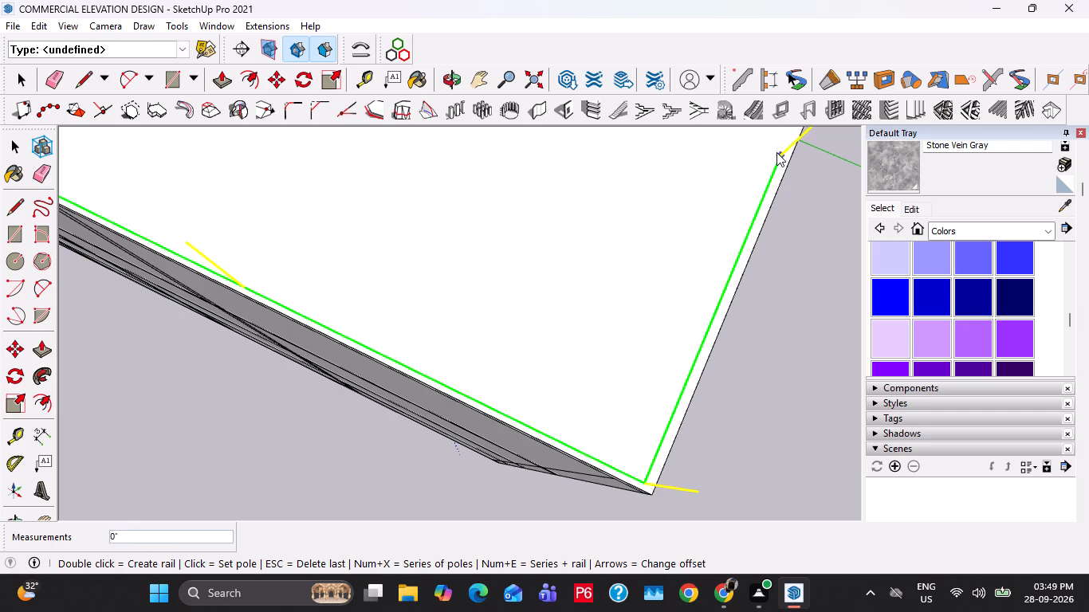
{"action": "middle_click_drag", "start_coordinate": [773, 154], "coordinate": [511, 495], "text": "shift"}
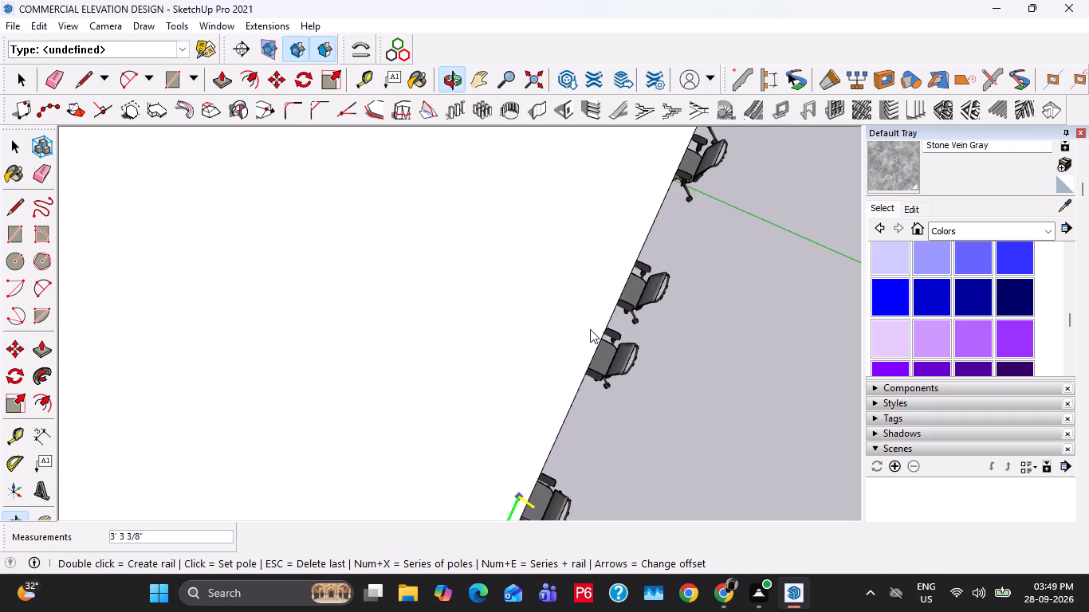
{"action": "left_click", "coordinate": [648, 197]}
{"action": "middle_click_drag", "start_coordinate": [659, 168], "coordinate": [537, 496], "text": "shift"}
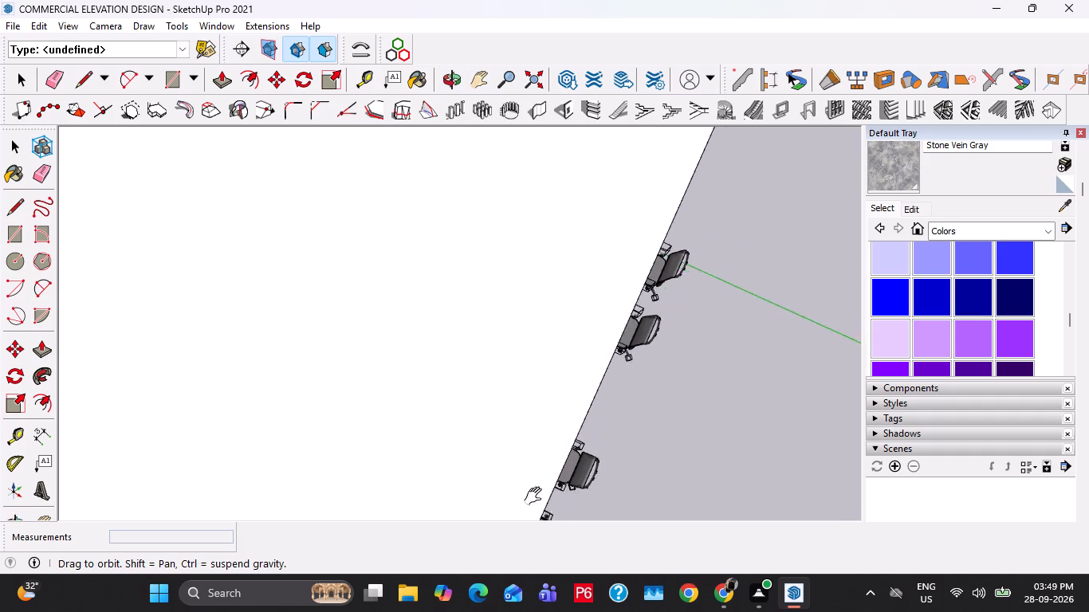
{"action": "middle_click_drag", "start_coordinate": [537, 496], "coordinate": [526, 526], "text": "shift"}
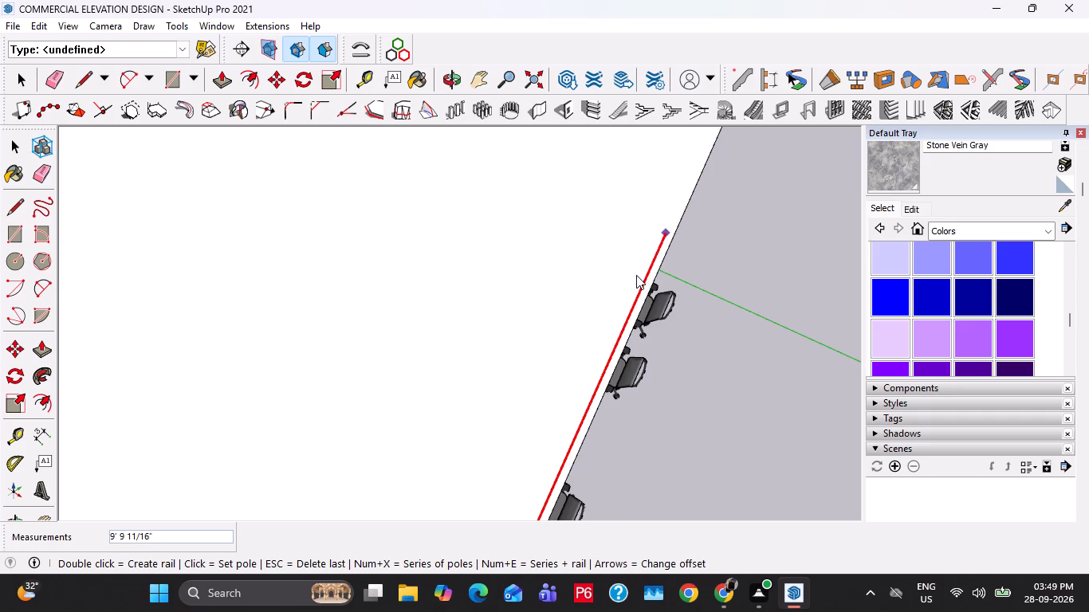
{"action": "left_click", "coordinate": [636, 277]}
{"action": "scroll", "coordinate": [643, 260], "scroll_direction": "down", "scroll_amount": 3}
{"action": "middle_click_drag", "start_coordinate": [643, 258], "coordinate": [635, 273], "text": "shift"}
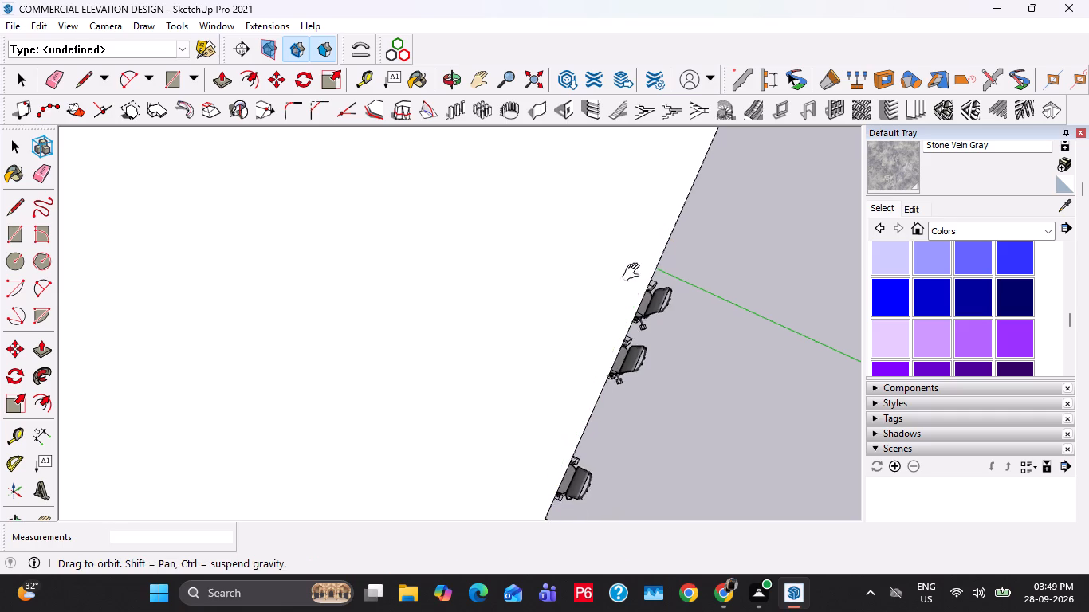
{"action": "middle_click_drag", "start_coordinate": [635, 273], "coordinate": [423, 609], "text": "shift"}
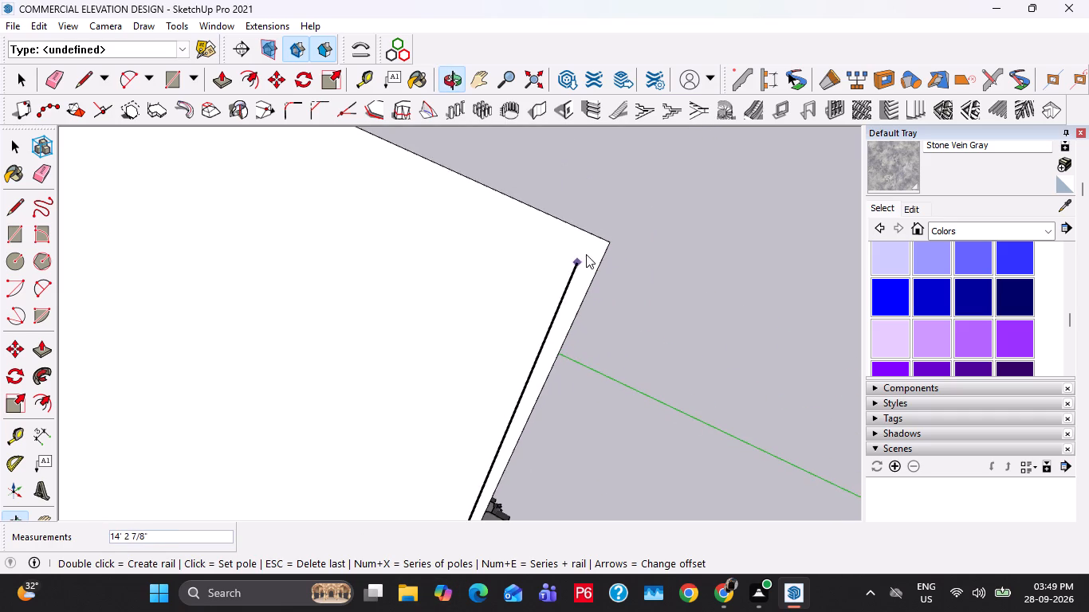
{"action": "left_click", "coordinate": [594, 250]}
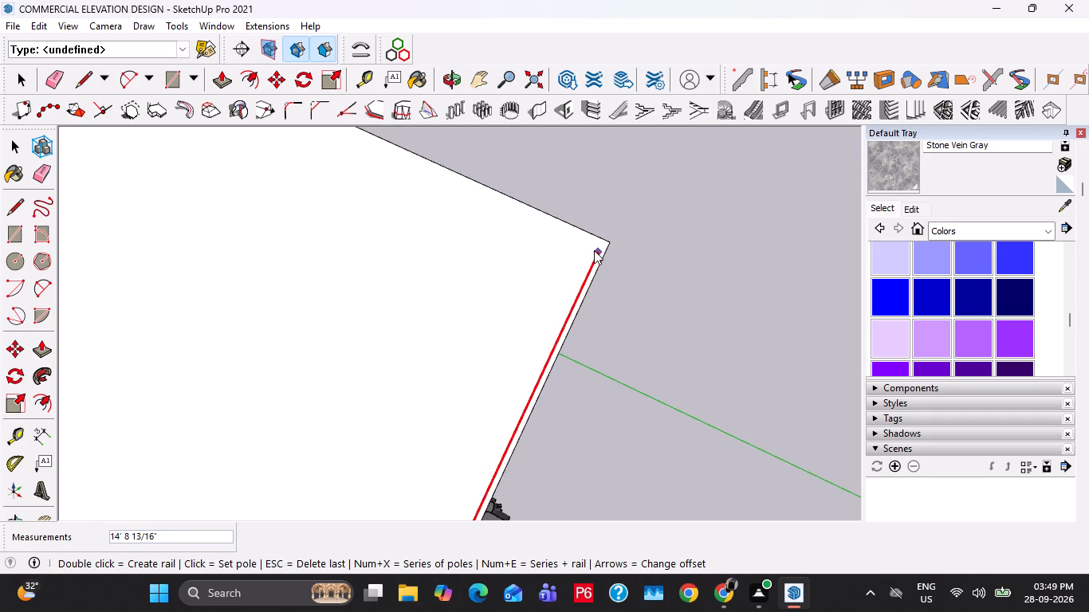
Set poles about 8' 4", 9' and 10' 4" apart along the third roof edge, add another further on, and create the railing ending at the wall.
{"action": "middle_click_drag", "start_coordinate": [472, 218], "coordinate": [587, 398], "text": "shift"}
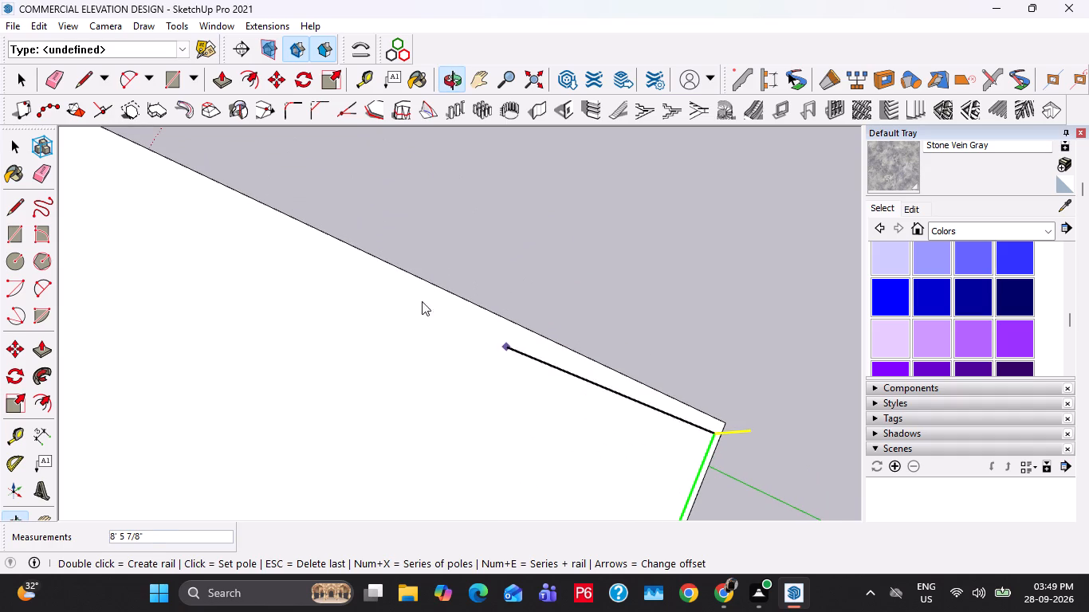
{"action": "left_click", "coordinate": [515, 338]}
{"action": "scroll", "coordinate": [375, 280], "scroll_direction": "down", "scroll_amount": 1, "text": "shift"}
{"action": "middle_click_drag", "start_coordinate": [375, 280], "coordinate": [498, 398], "text": "shift"}
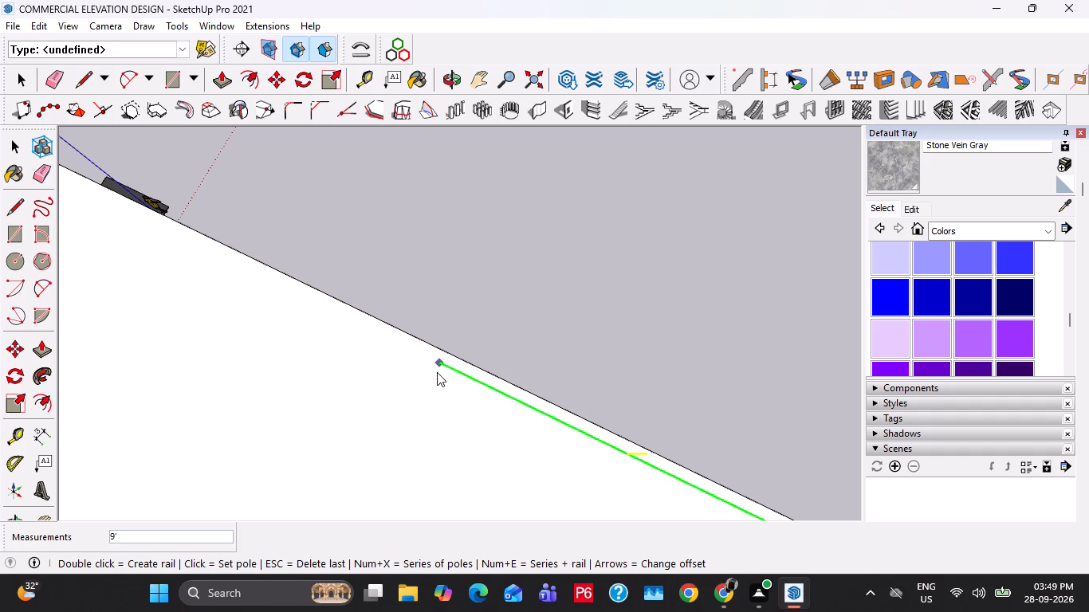
{"action": "left_click", "coordinate": [437, 372]}
{"action": "middle_click_drag", "start_coordinate": [313, 326], "coordinate": [492, 418]}
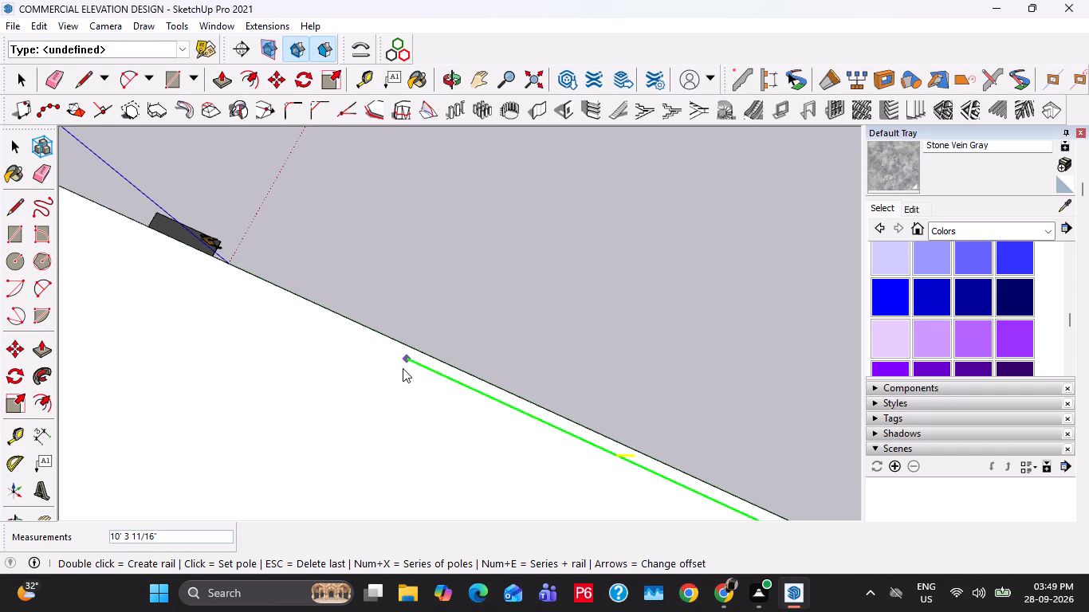
{"action": "left_click", "coordinate": [403, 369]}
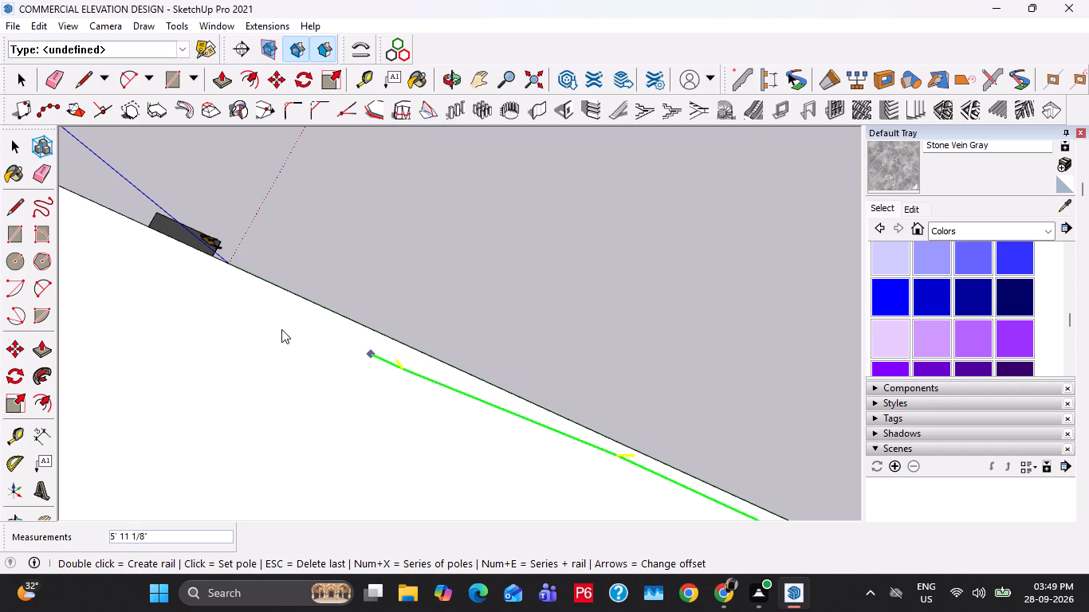
{"action": "middle_click_drag", "start_coordinate": [291, 335], "coordinate": [468, 433], "text": "shift"}
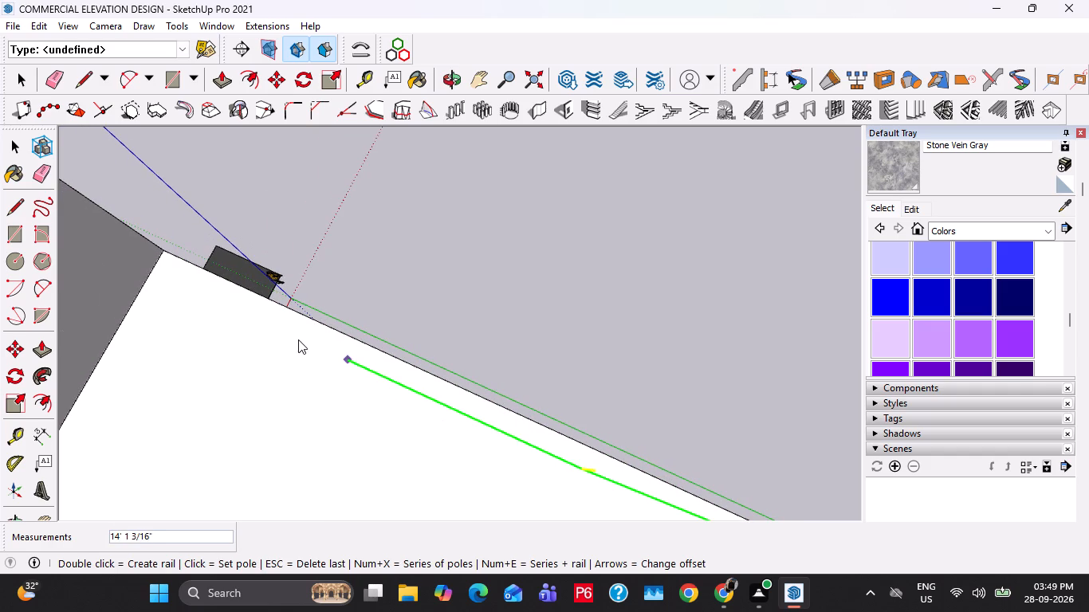
{"action": "left_click", "coordinate": [292, 339]}
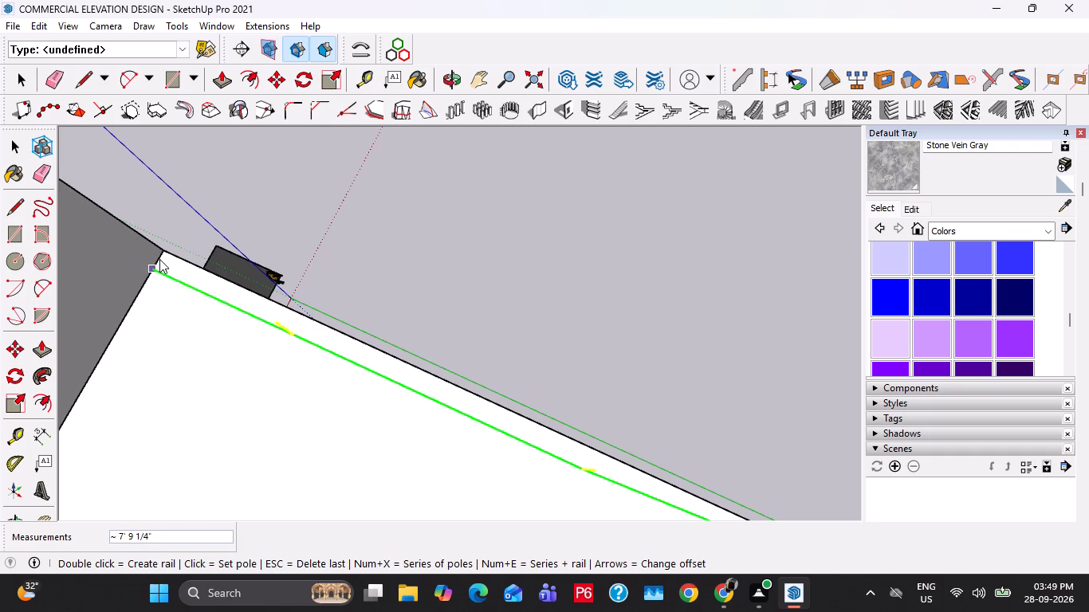
{"action": "double_click", "coordinate": [153, 268]}
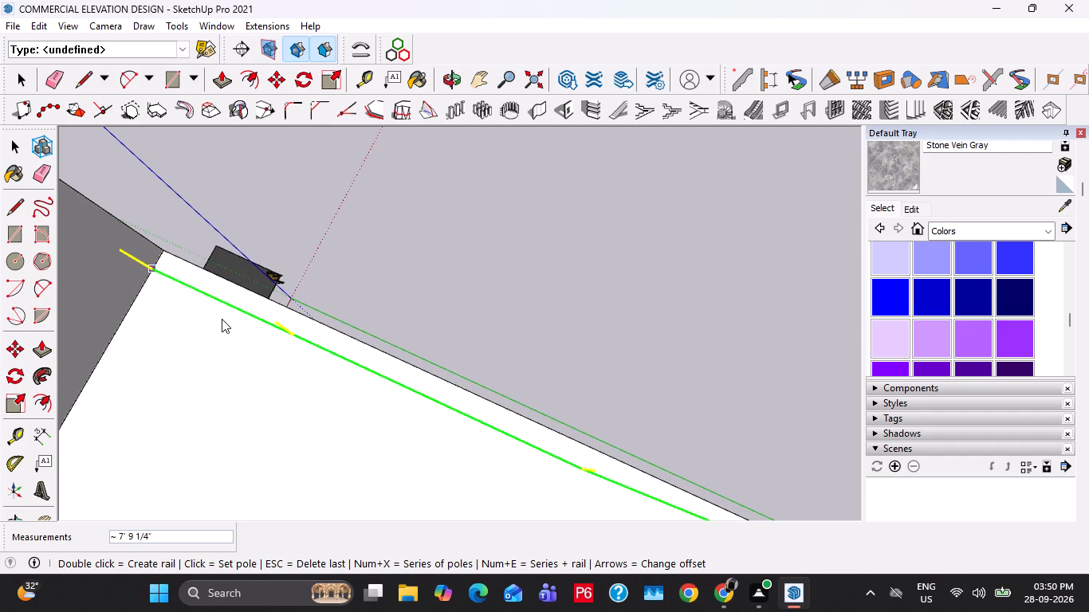
Examine the newly created railing along the roof edges from above and from the facade side.
{"action": "scroll", "coordinate": [222, 319], "scroll_direction": "down", "scroll_amount": 8}
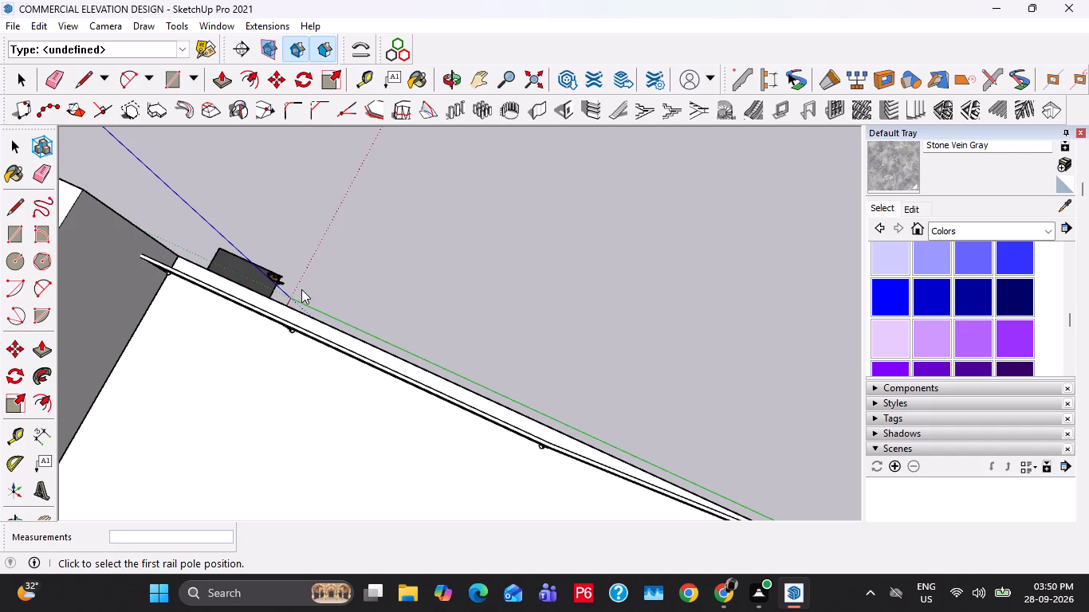
{"action": "scroll", "coordinate": [332, 373], "scroll_direction": "down", "scroll_amount": 10}
{"action": "middle_click_drag", "start_coordinate": [361, 358], "coordinate": [415, 160]}
{"action": "scroll", "coordinate": [412, 170], "scroll_direction": "down", "scroll_amount": 2}
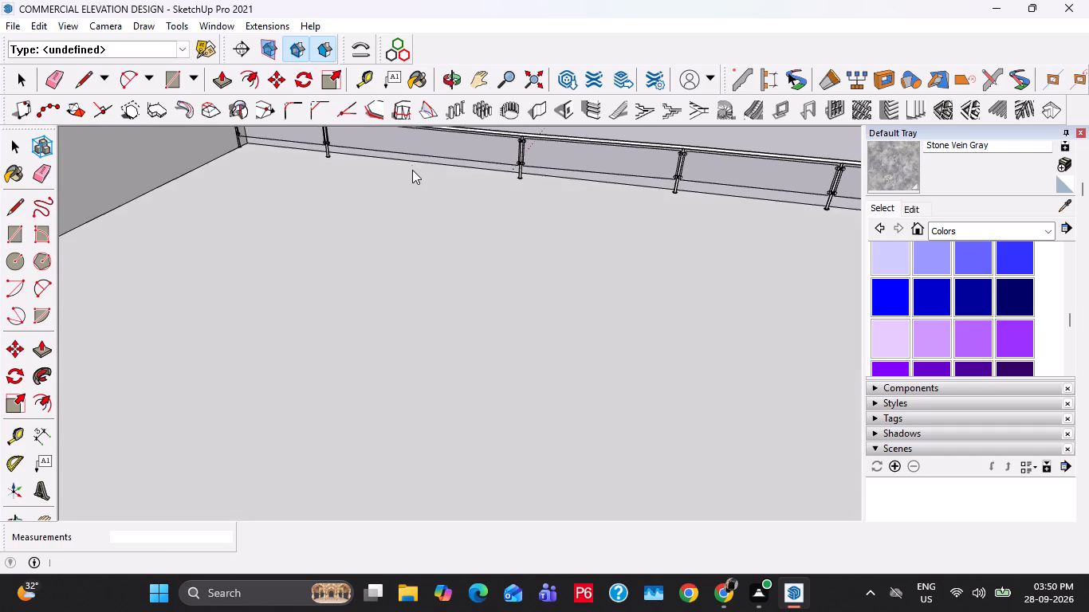
{"action": "scroll", "coordinate": [412, 170], "scroll_direction": "down", "scroll_amount": 6}
{"action": "scroll", "coordinate": [489, 377], "scroll_direction": "up", "scroll_amount": 5}
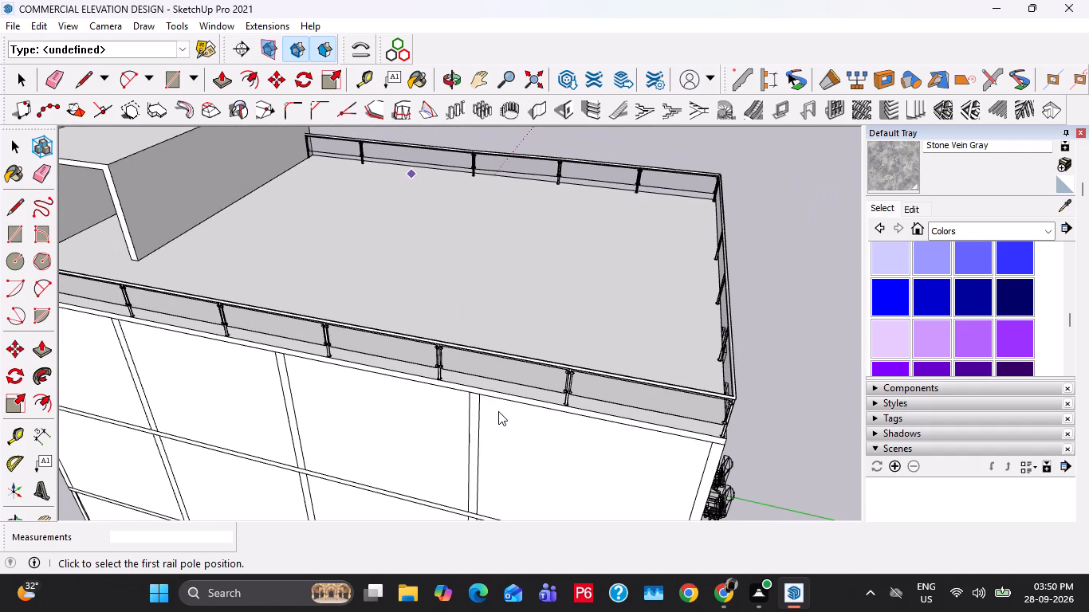
{"action": "scroll", "coordinate": [497, 379], "scroll_direction": "up", "scroll_amount": 13}
{"action": "middle_click_drag", "start_coordinate": [458, 357], "coordinate": [463, 313]}
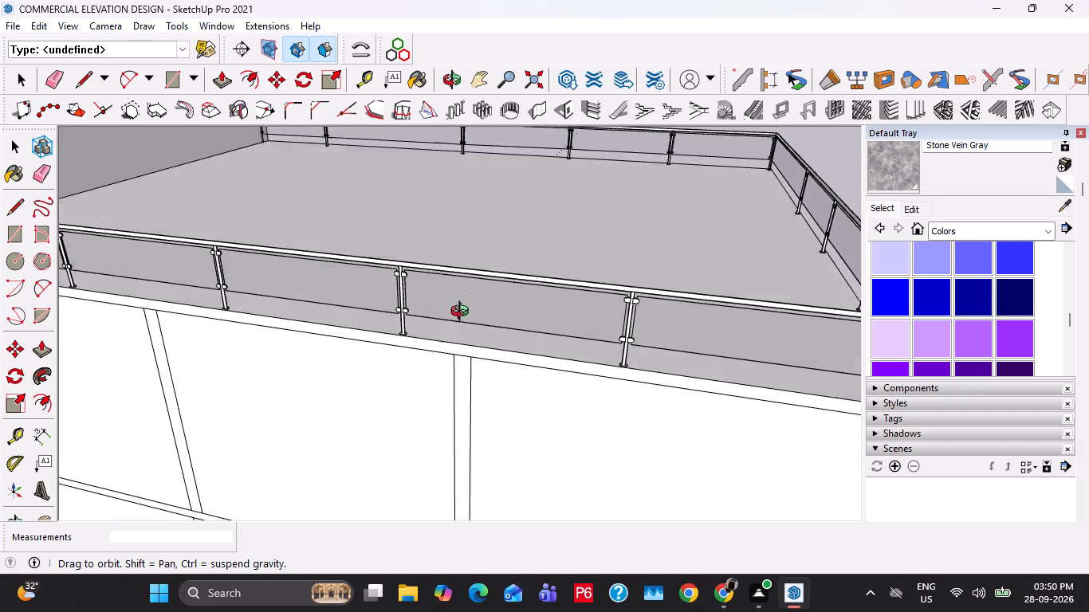
Examine the finished roof railing along the side edge and at its front corner beside the wood-clad wall, and leave the railing command.
{"action": "middle_click_drag", "start_coordinate": [463, 313], "coordinate": [751, 285]}
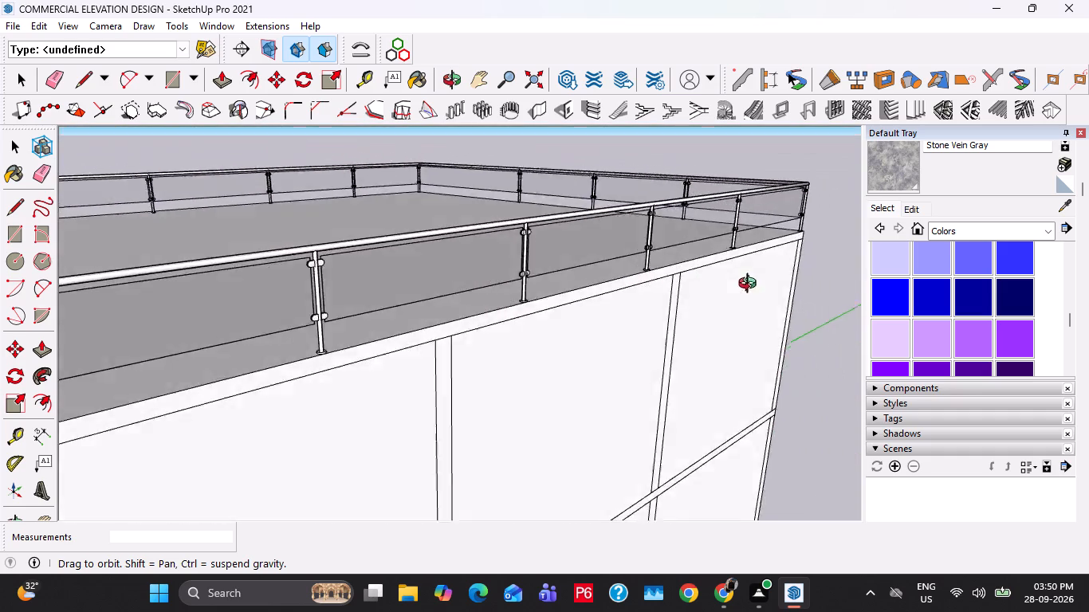
{"action": "middle_click_drag", "start_coordinate": [751, 285], "coordinate": [765, 266]}
{"action": "scroll", "coordinate": [766, 275], "scroll_direction": "down", "scroll_amount": 8}
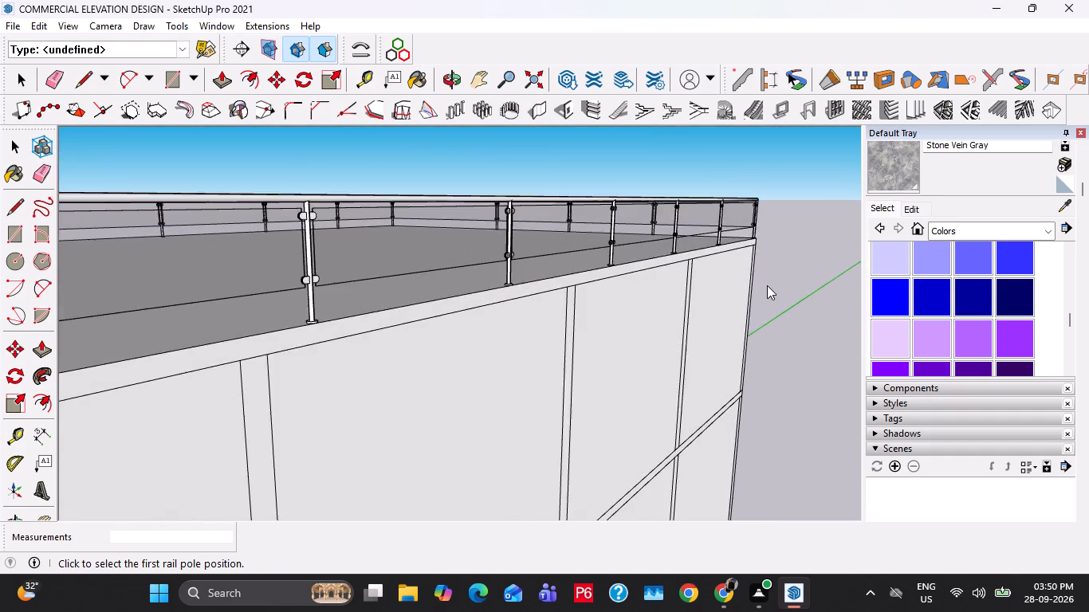
{"action": "scroll", "coordinate": [767, 285], "scroll_direction": "down", "scroll_amount": 6}
{"action": "middle_click_drag", "start_coordinate": [539, 339], "coordinate": [803, 344]}
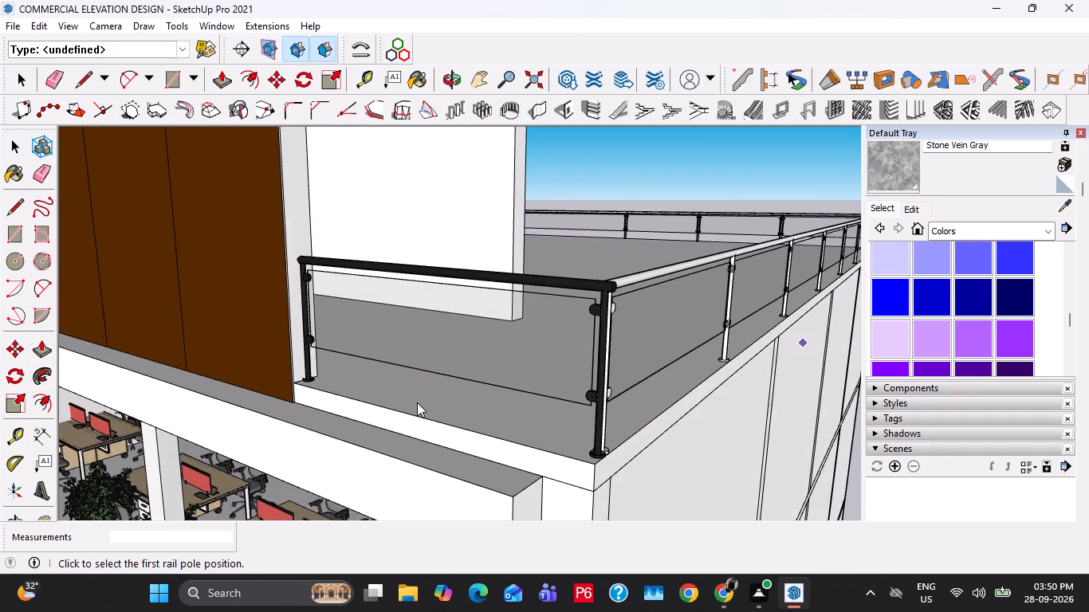
{"action": "key", "text": "space"}
{"action": "key", "text": "space"}
{"action": "key", "text": "space"}
{"action": "key", "text": "space"}
{"action": "middle_click_drag", "start_coordinate": [441, 396], "coordinate": [576, 359]}
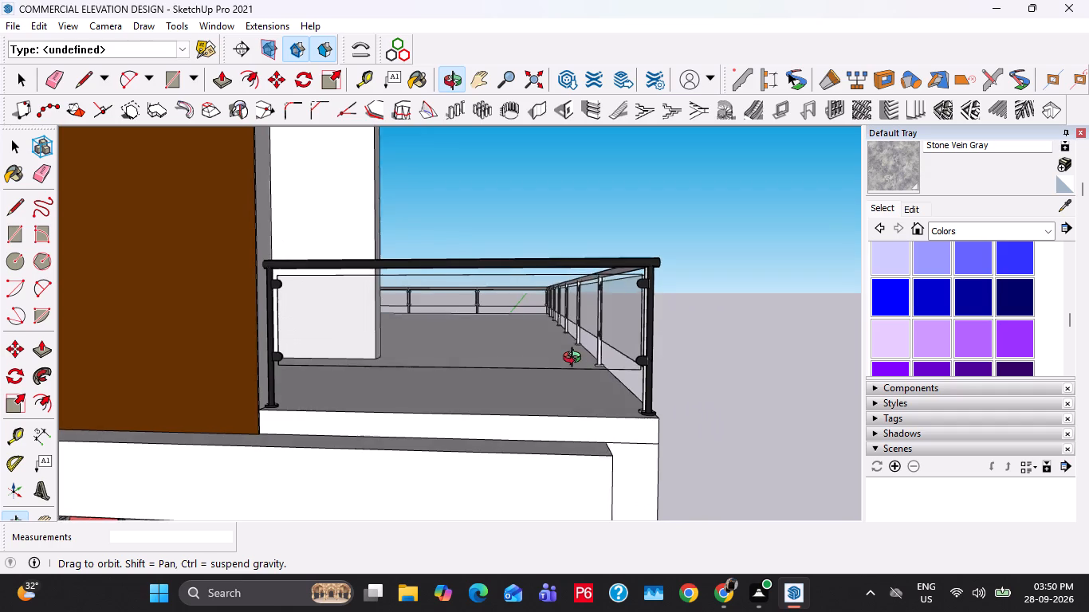
{"action": "middle_click_drag", "start_coordinate": [576, 359], "coordinate": [560, 354]}
{"action": "key", "text": "space"}
{"action": "key", "text": "Escape"}
{"action": "key", "text": "space"}
{"action": "key", "text": "Escape"}
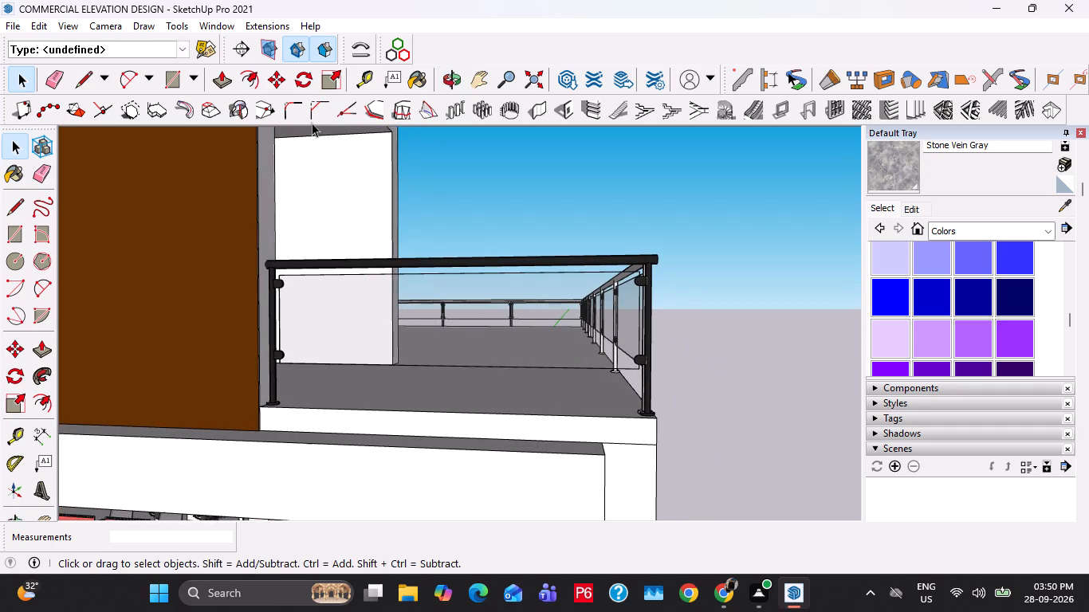
{"action": "key", "text": "space"}
Browse the MajRail rail type previews between Type A and Type P, and leave the tool without drawing a rail.
{"action": "left_click", "coordinate": [280, 22]}
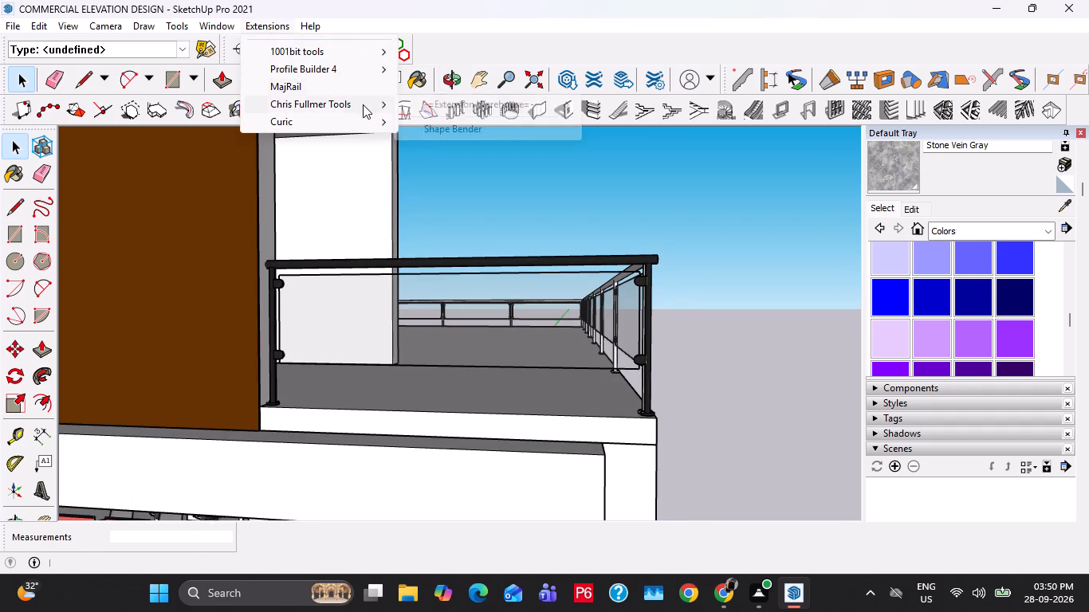
{"action": "left_click", "coordinate": [357, 90]}
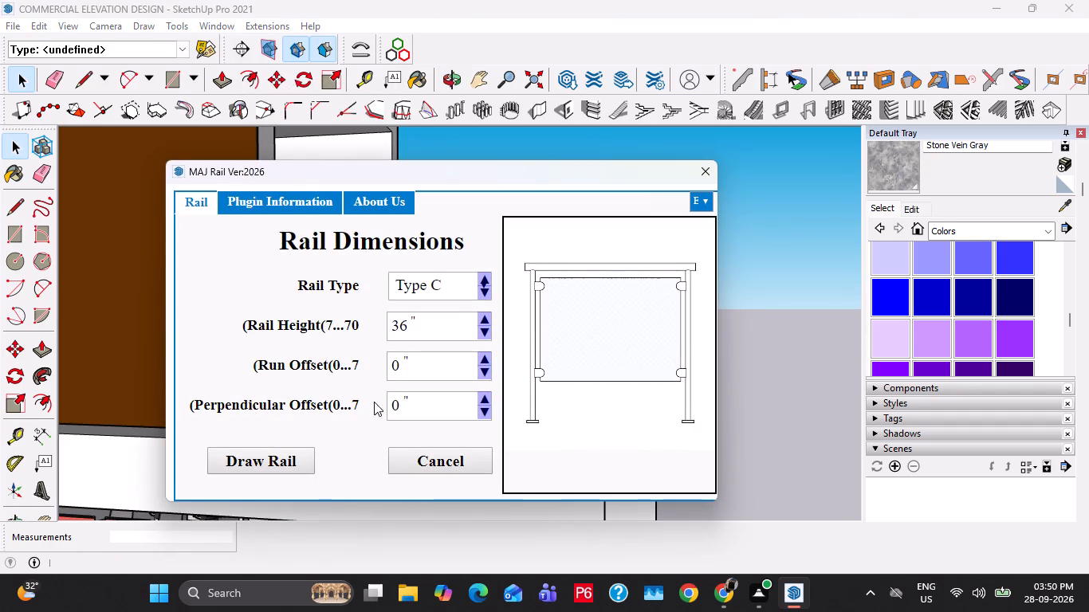
{"action": "left_click", "coordinate": [481, 288]}
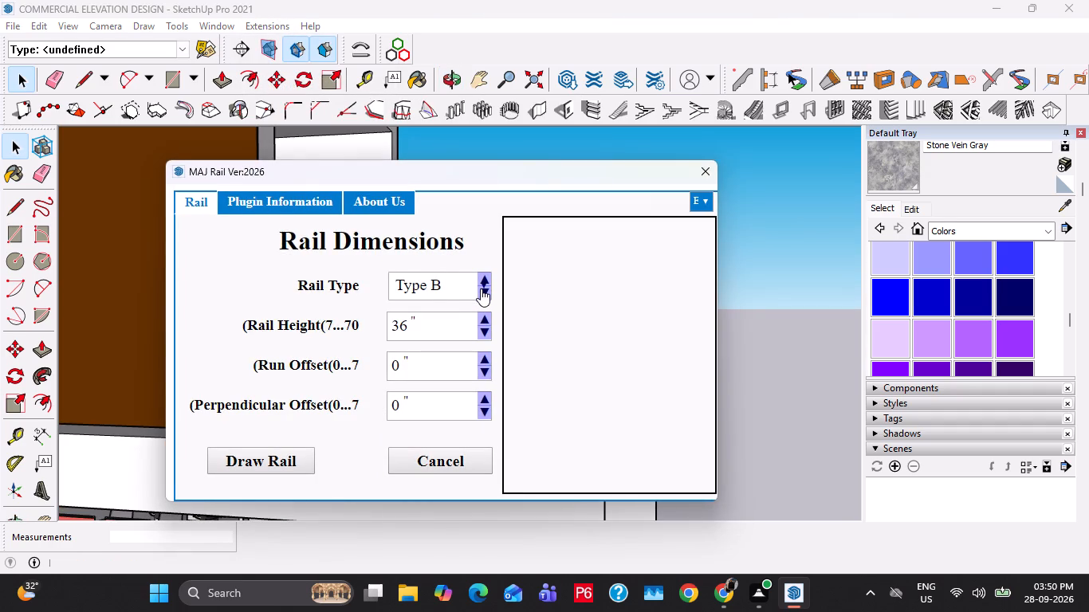
{"action": "left_click", "coordinate": [481, 288]}
{"action": "double_click", "coordinate": [481, 278]}
{"action": "left_click", "coordinate": [481, 278]}
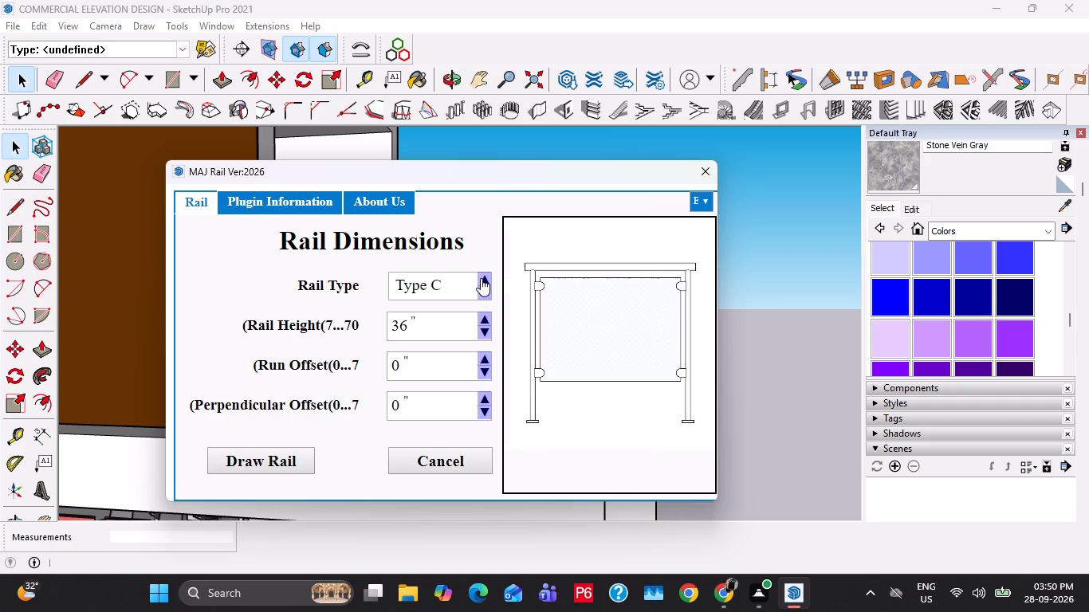
{"action": "left_click", "coordinate": [481, 278]}
{"action": "left_click", "coordinate": [482, 277]}
{"action": "left_click", "coordinate": [482, 277]}
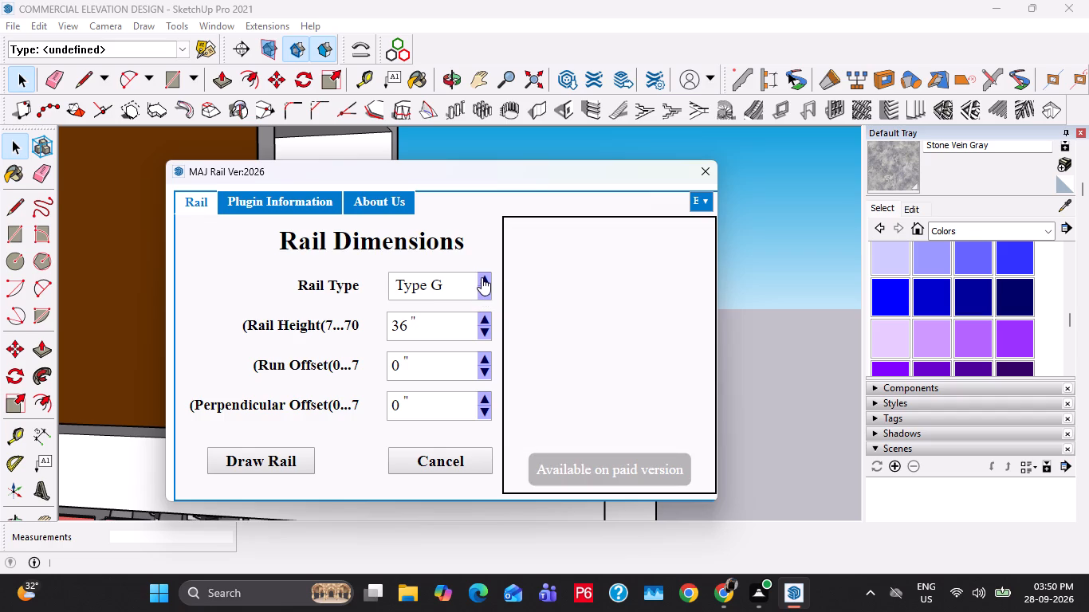
{"action": "left_click", "coordinate": [482, 277]}
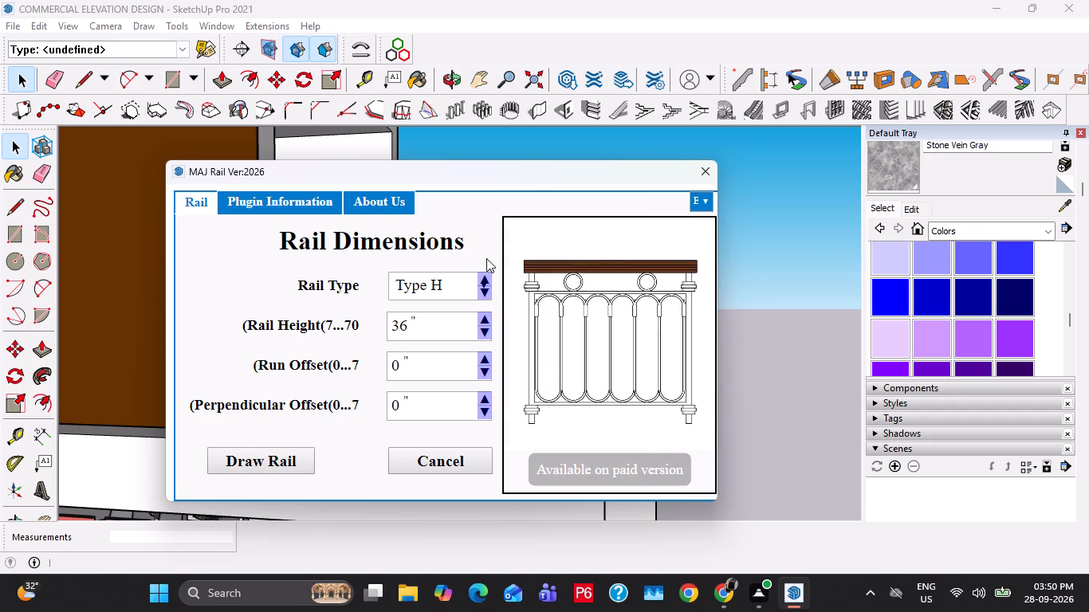
{"action": "left_click", "coordinate": [487, 278]}
{"action": "triple_click", "coordinate": [487, 278]}
{"action": "triple_click", "coordinate": [487, 278]}
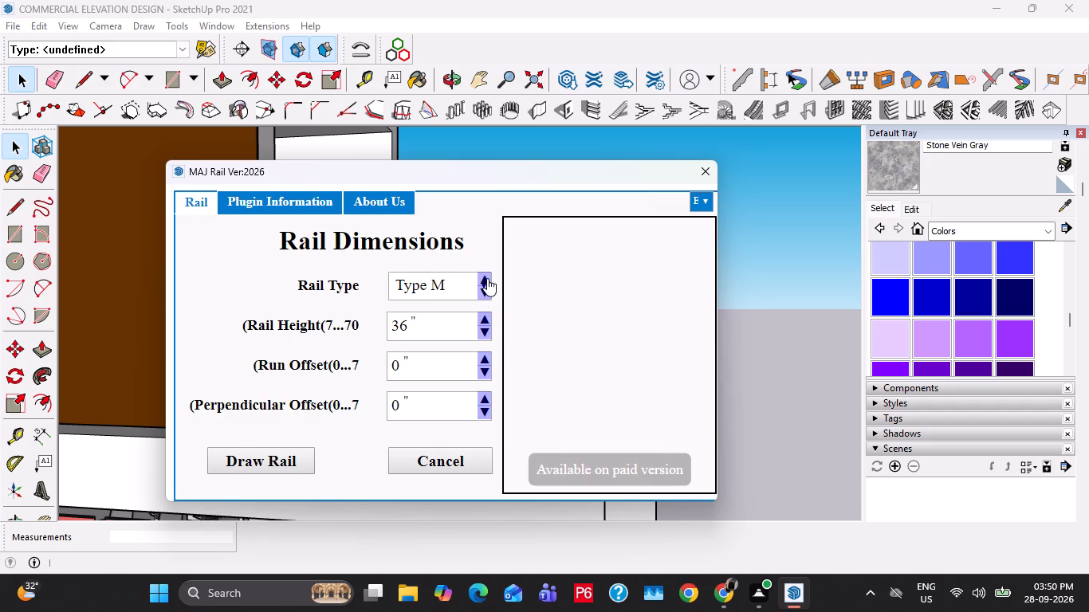
{"action": "left_click", "coordinate": [487, 277]}
{"action": "key", "text": "Escape"}
{"action": "left_click", "coordinate": [440, 477]}
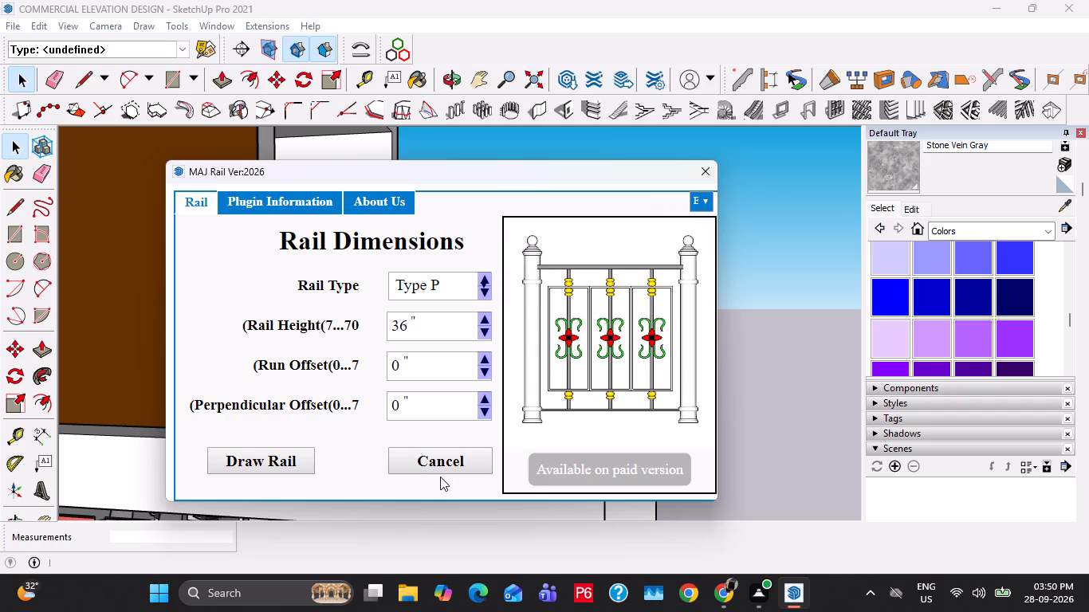
{"action": "left_click", "coordinate": [439, 463]}
{"action": "left_click", "coordinate": [451, 430]}
{"action": "left_click", "coordinate": [453, 451]}
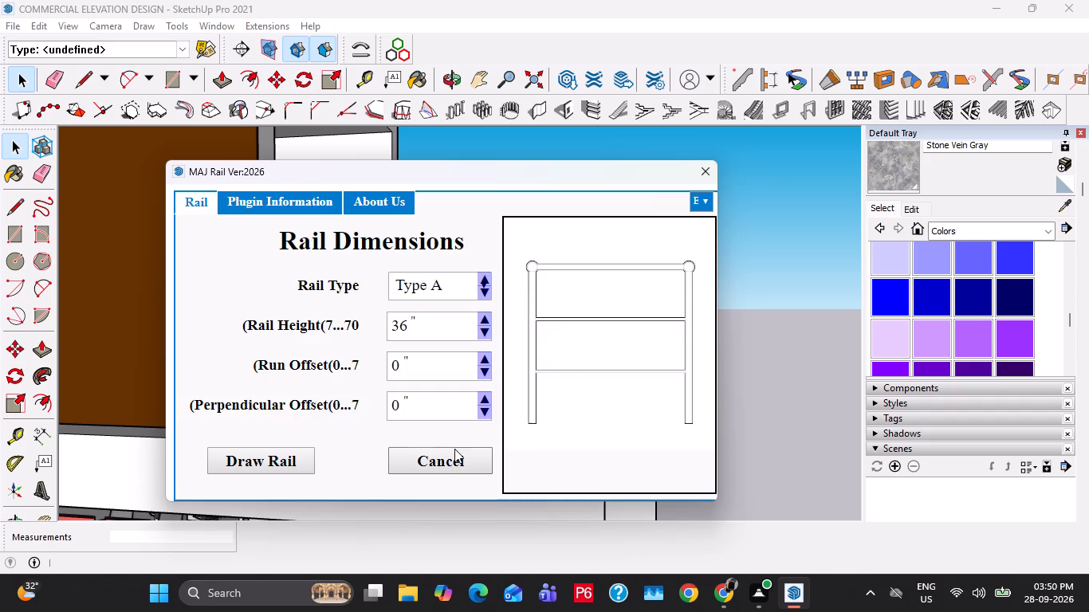
{"action": "left_click", "coordinate": [712, 167]}
{"action": "key", "text": "Escape"}
{"action": "key", "text": "Escape"}
{"action": "scroll", "coordinate": [529, 300], "scroll_direction": "down", "scroll_amount": 9}
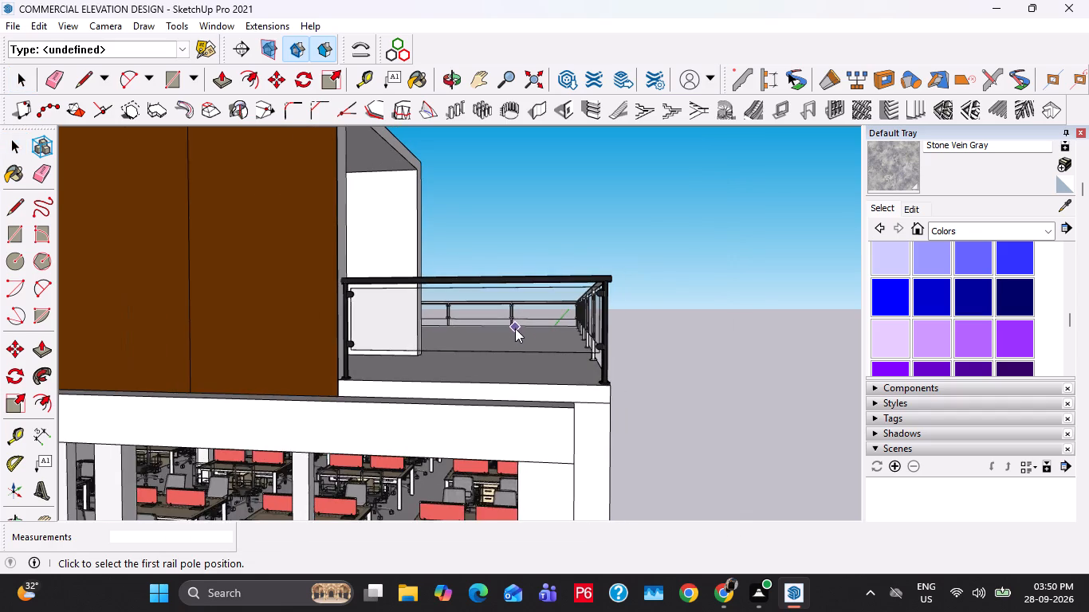
{"action": "scroll", "coordinate": [515, 328], "scroll_direction": "down", "scroll_amount": 4}
{"action": "key", "text": "space"}
{"action": "key", "text": "space"}
{"action": "key", "text": "space"}
{"action": "key", "text": "Escape"}
Save the commercial elevation model with its roof railing.
{"action": "scroll", "coordinate": [443, 357], "scroll_direction": "down", "scroll_amount": 11}
{"action": "key", "text": "ctrl+s"}
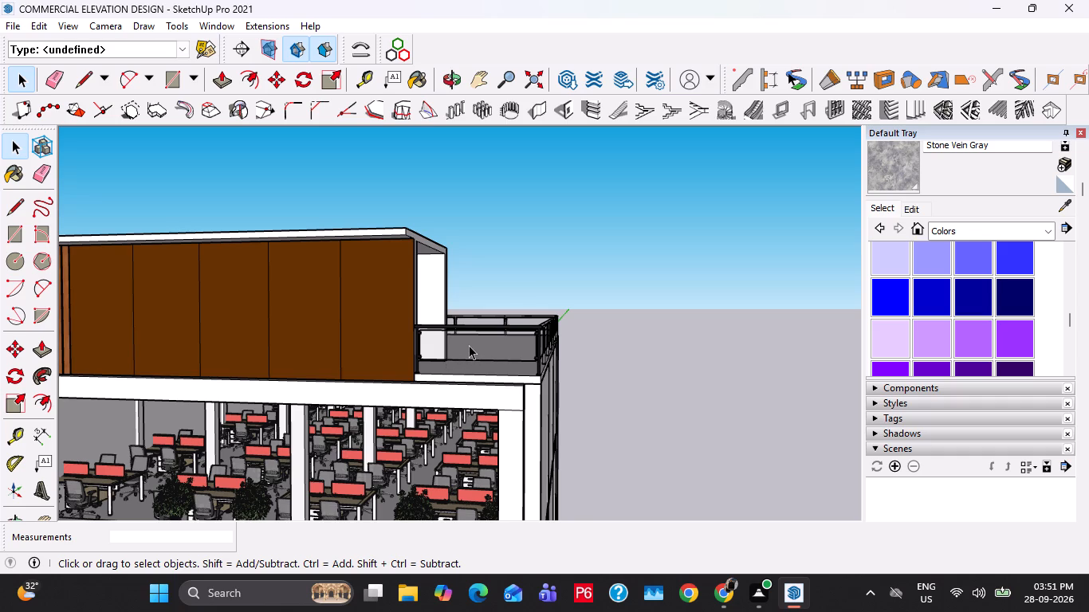
Save the commercial elevation model again with the front facade and roof in view.
{"action": "scroll", "coordinate": [438, 324], "scroll_direction": "down", "scroll_amount": 13}
{"action": "scroll", "coordinate": [582, 436], "scroll_direction": "down", "scroll_amount": 5}
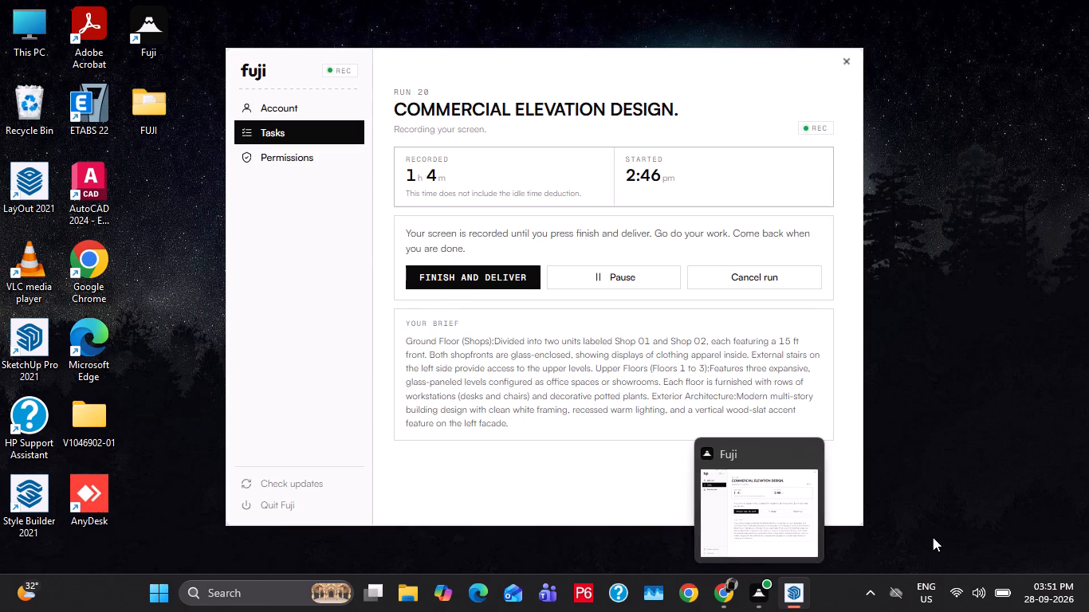
{"action": "key", "text": "Escape"}
{"action": "key", "text": "Escape"}
{"action": "scroll", "coordinate": [472, 347], "scroll_direction": "down", "scroll_amount": 4}
{"action": "scroll", "coordinate": [541, 335], "scroll_direction": "down", "scroll_amount": 5}
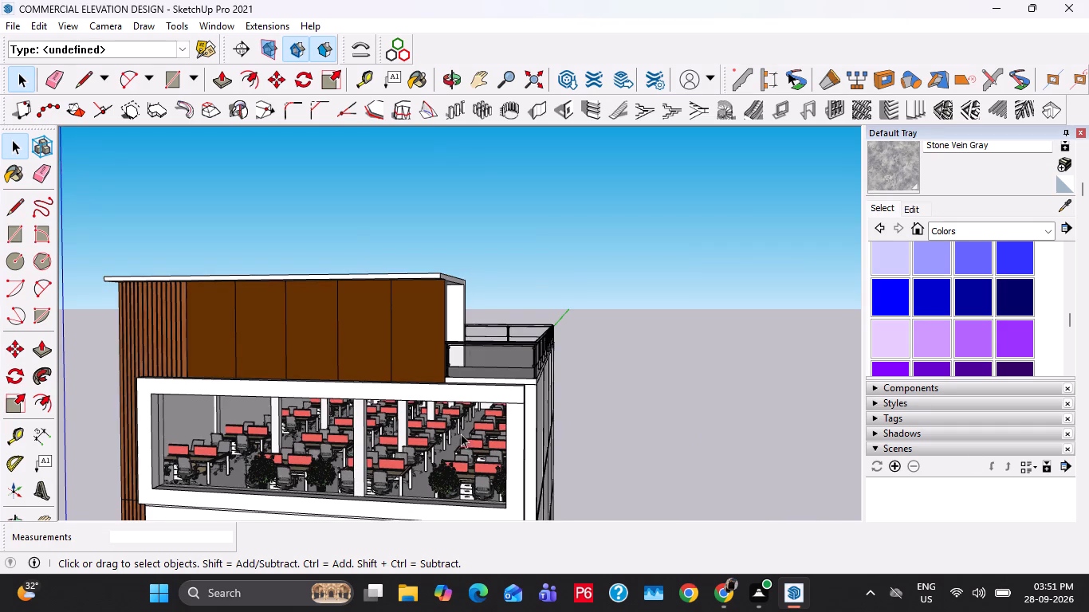
{"action": "middle_click_drag", "start_coordinate": [459, 436], "coordinate": [657, 406], "text": "shift"}
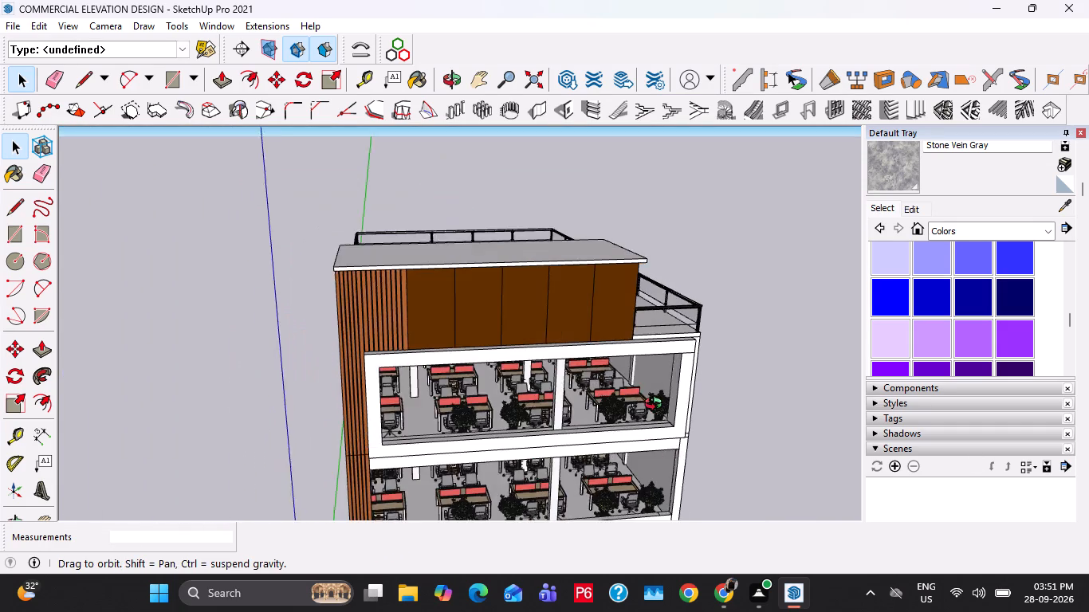
{"action": "middle_click_drag", "start_coordinate": [657, 406], "coordinate": [657, 406], "text": "shift"}
{"action": "key", "text": "ctrl+s"}
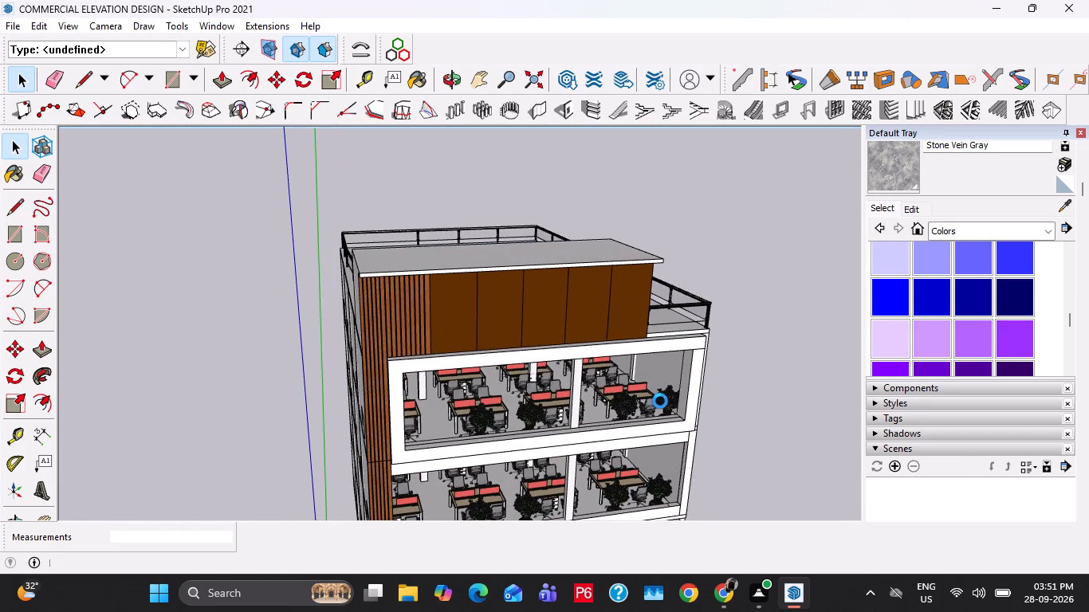